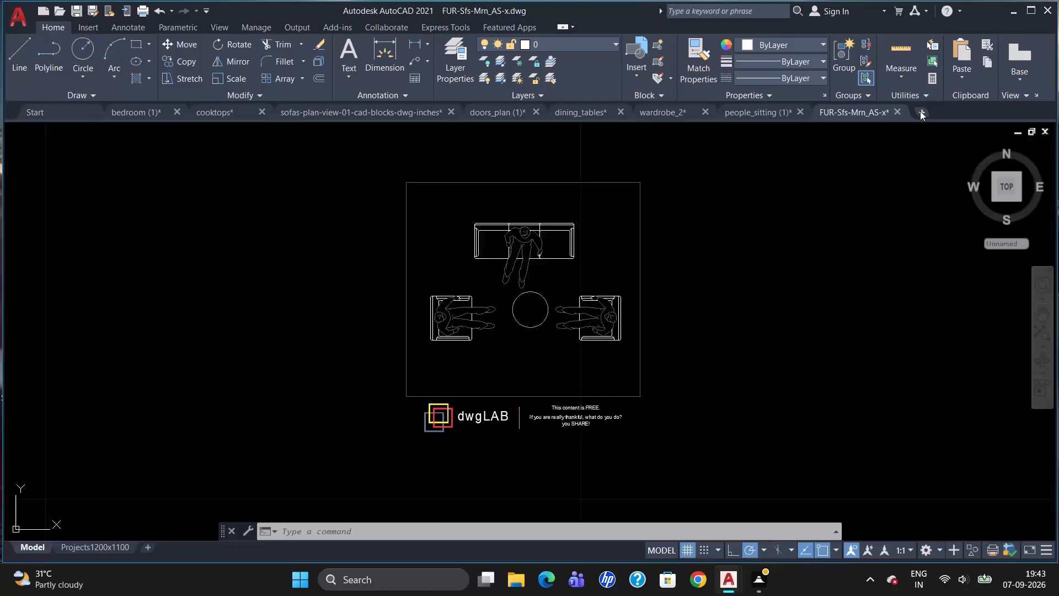
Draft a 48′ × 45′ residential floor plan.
Turn off the grid display in the new blank drawing.
click(708, 554)
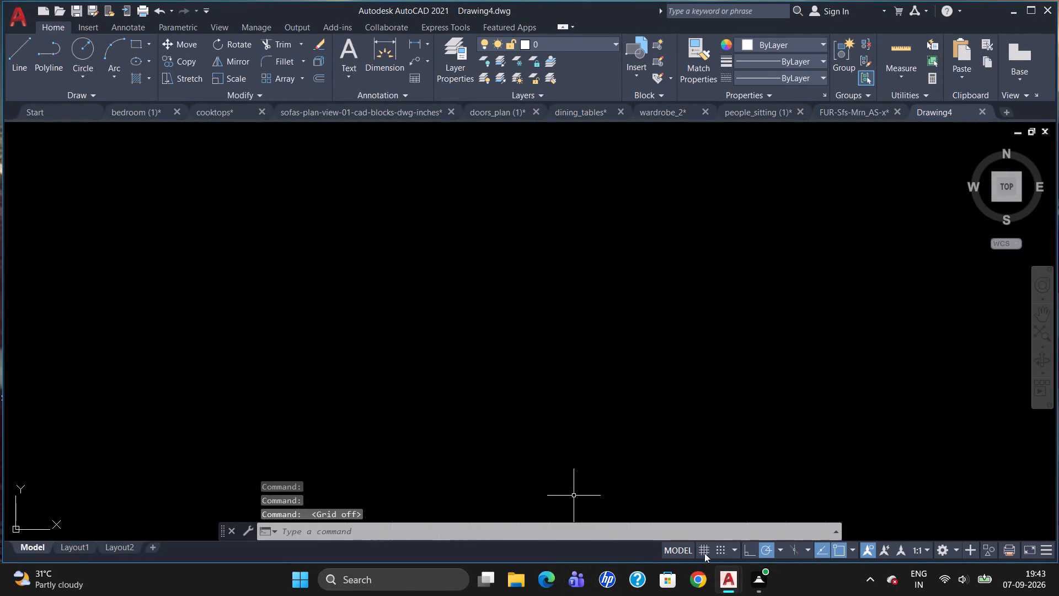
Open the program options, review the file open and save settings, and close them.
click(629, 534)
text(OPTIONS)
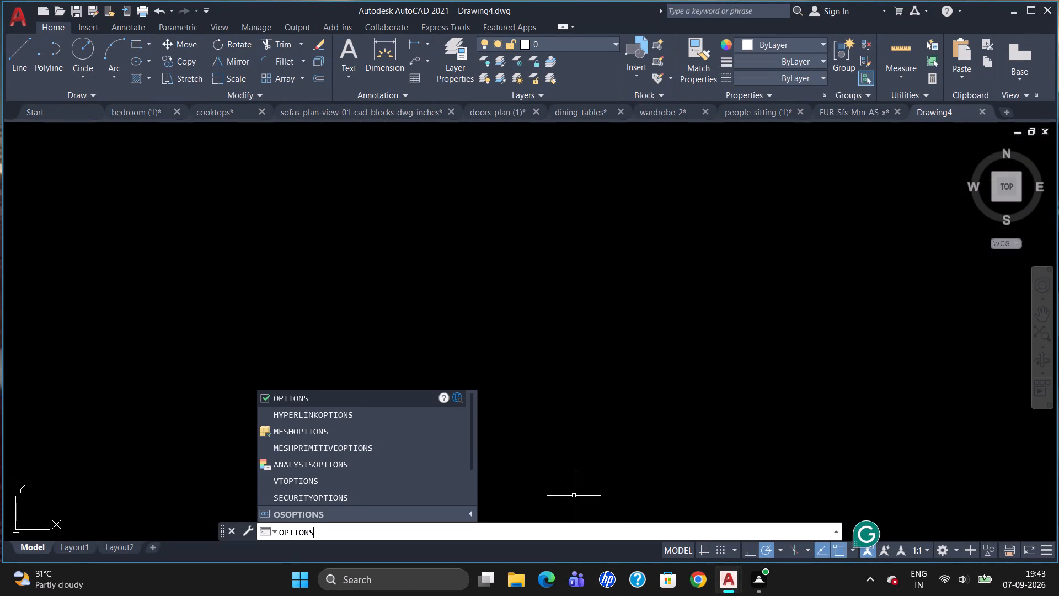
key(Return)
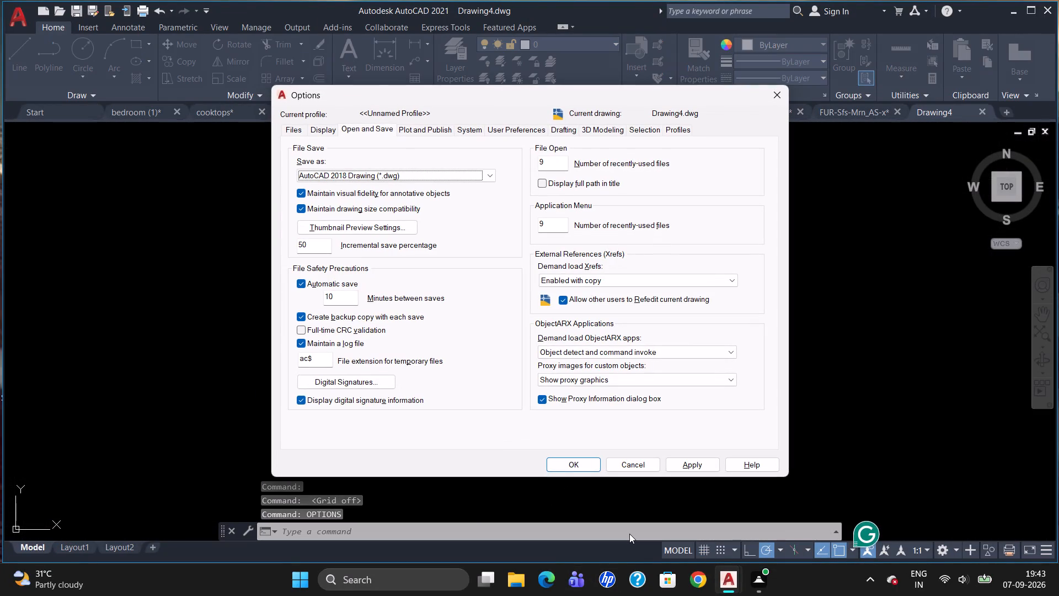
click(575, 466)
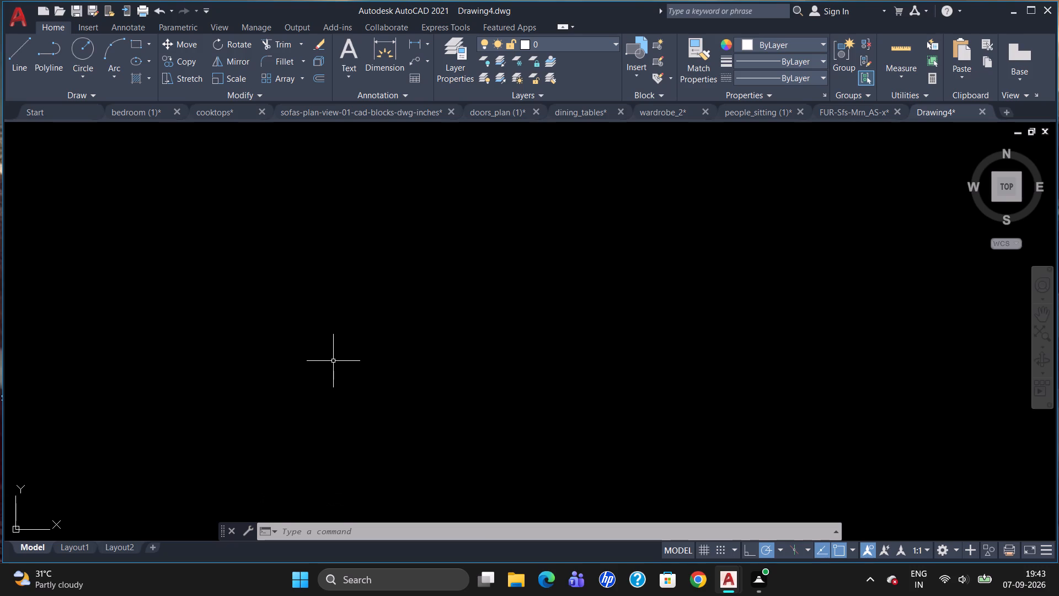
Configure the drawing units to Engineering length with 0'-0.00" precision and an insertion scale in Inches.
text(UN)
key(Return)
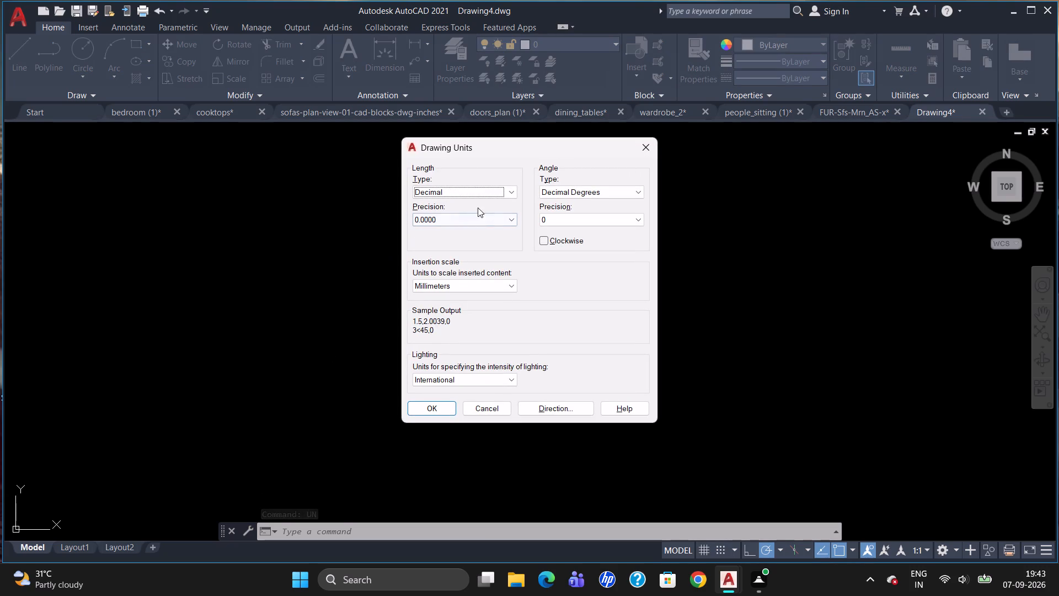
click(500, 191)
click(484, 223)
click(485, 220)
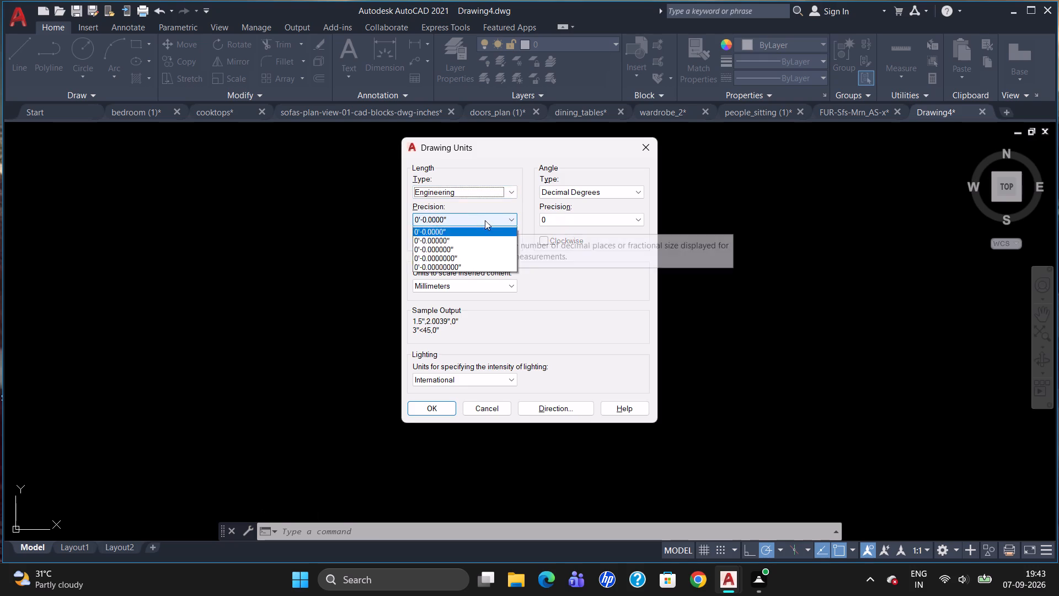
click(476, 253)
click(469, 287)
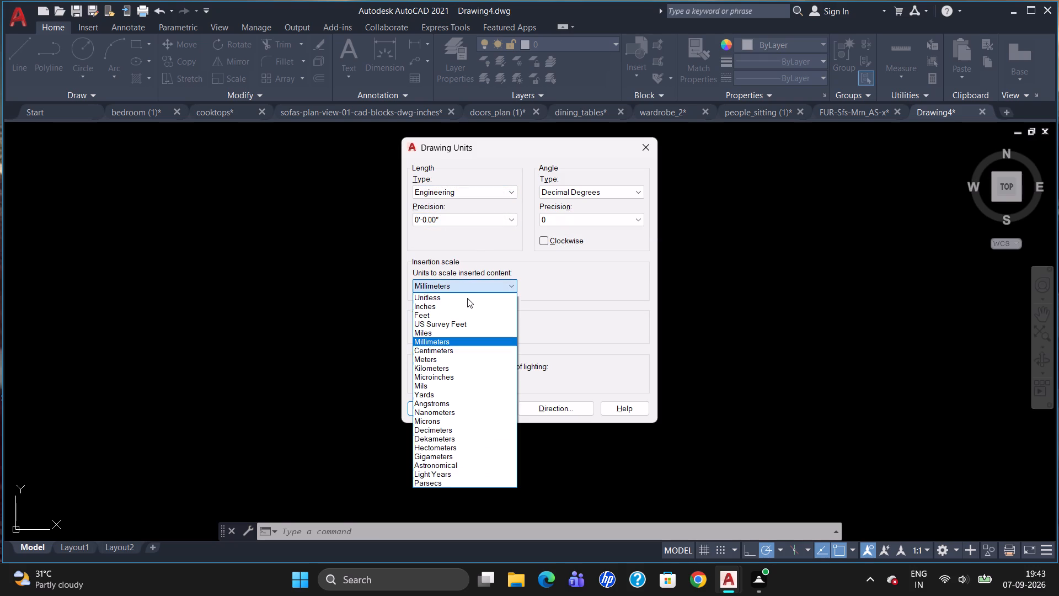
click(465, 305)
click(446, 409)
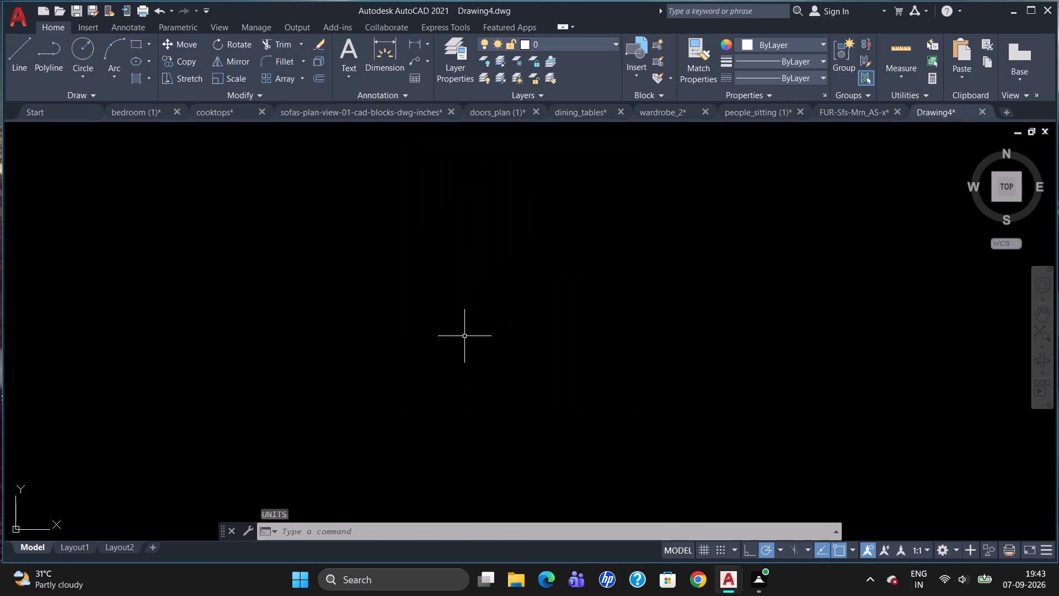
Modify the ISO-25 dimension style so its linear primary units use the Engineering format.
key(d)
key(Return)
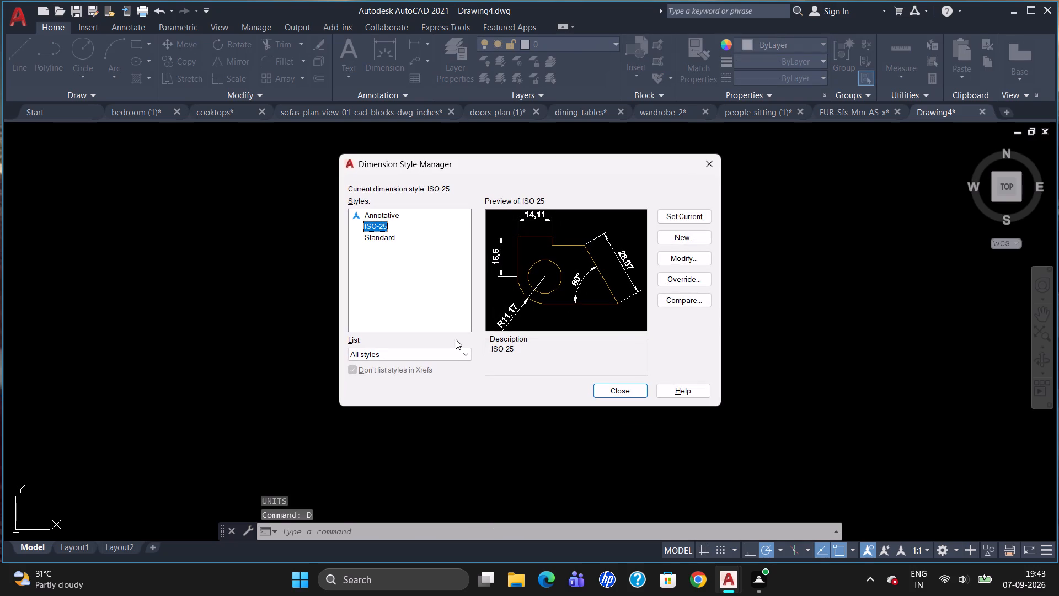
click(670, 262)
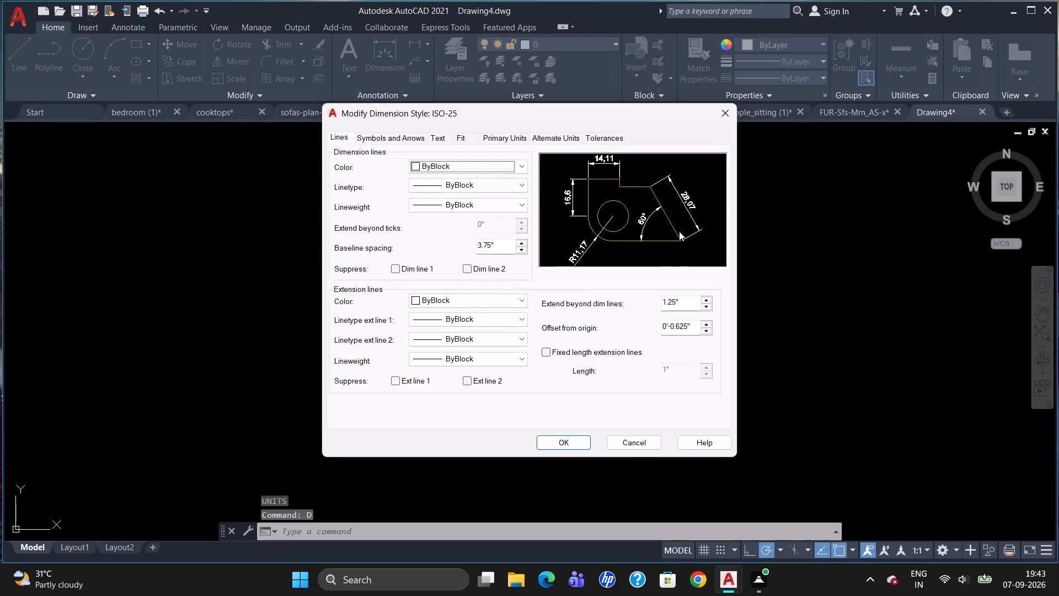
click(488, 137)
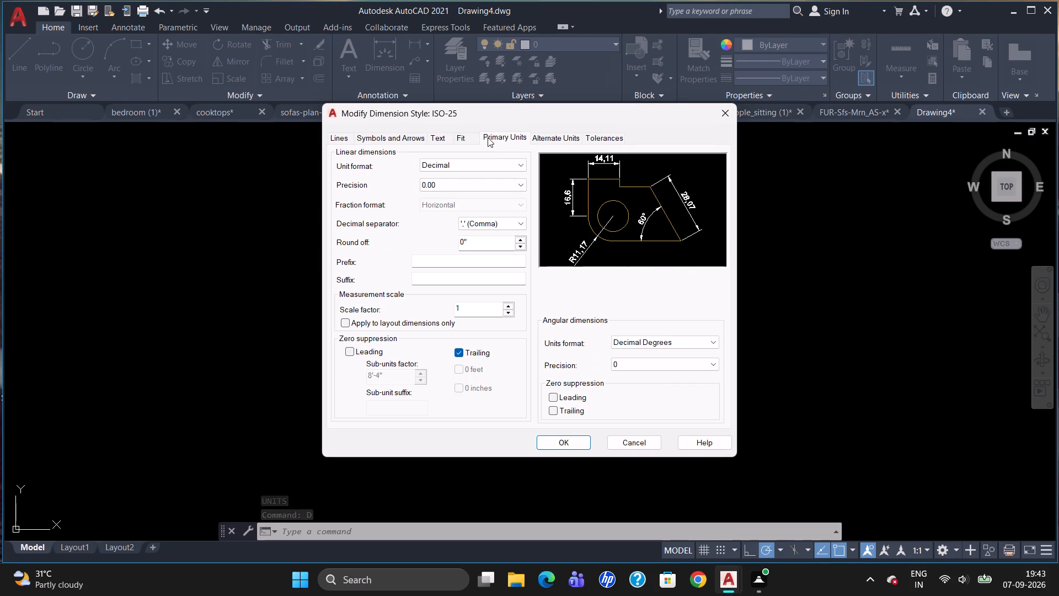
click(491, 162)
click(482, 198)
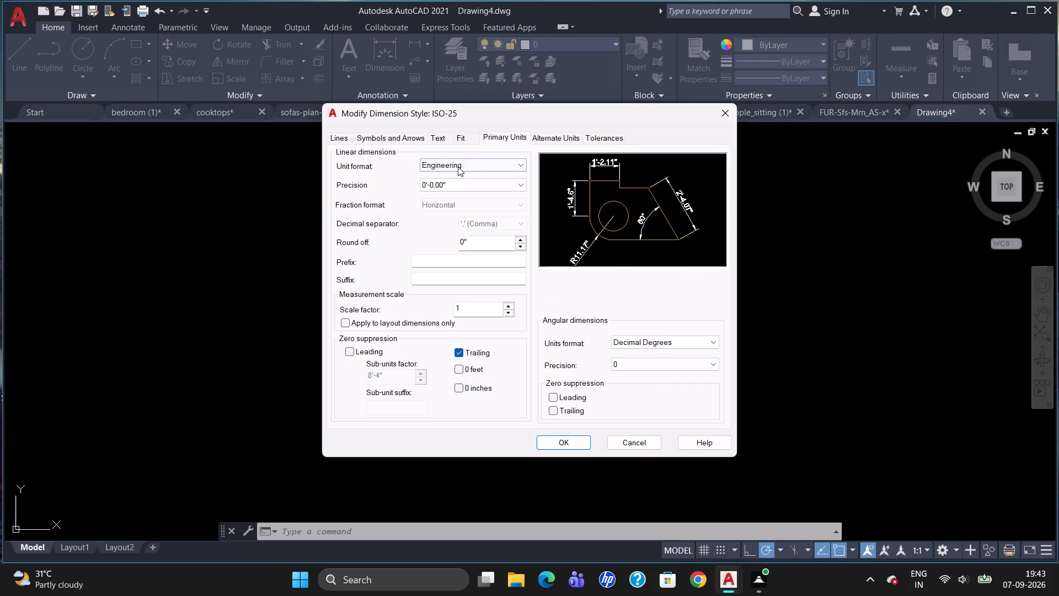
Set the ISO-25 dimension style's text height to 5 and its arrow size to 5.
click(442, 138)
drag(491, 231, 466, 243)
key(BackSpace)
key(5)
key(Return)
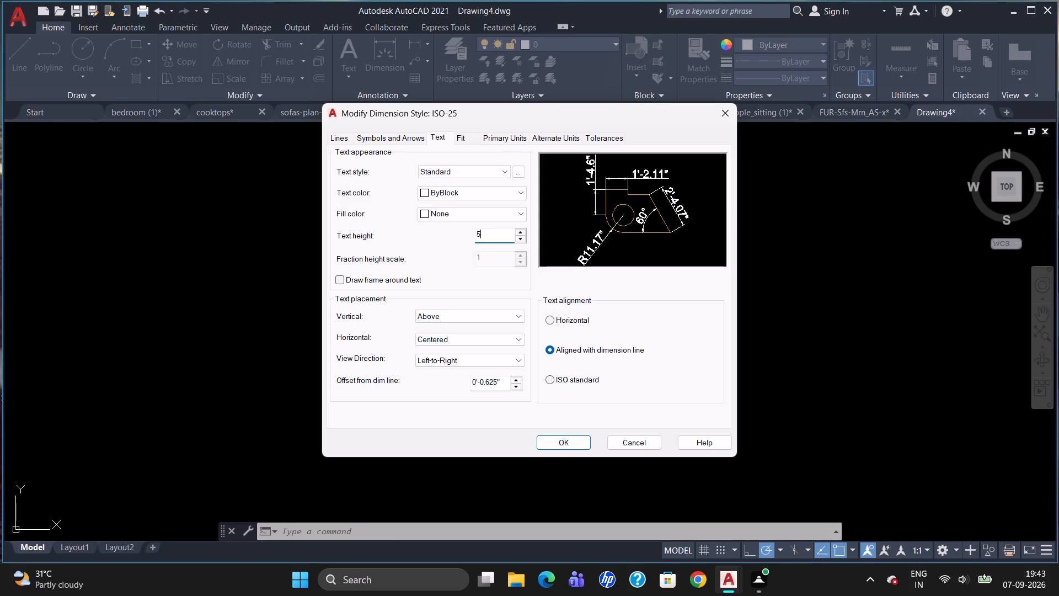
click(390, 134)
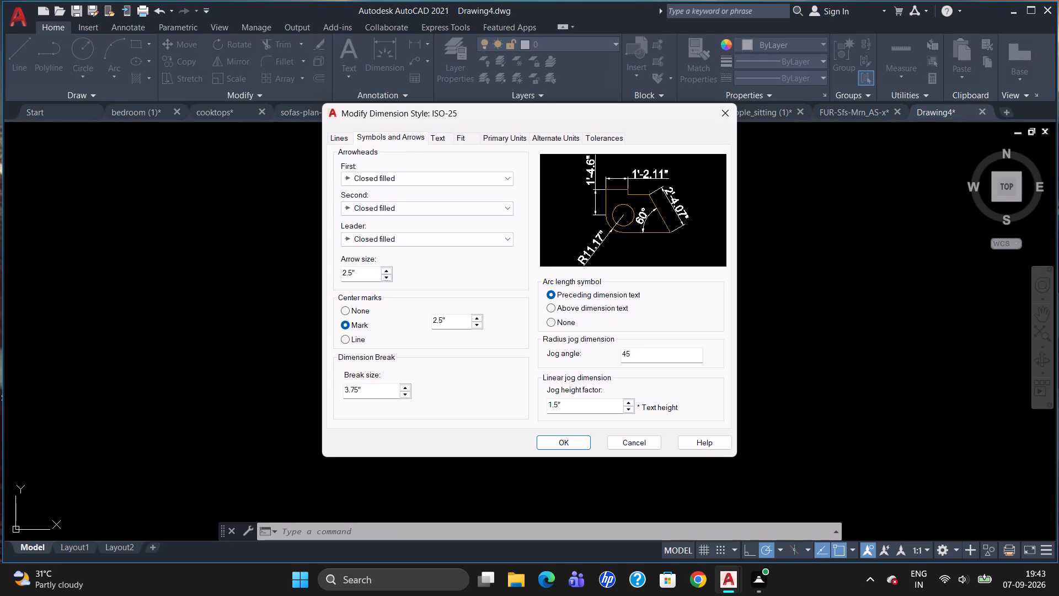
drag(368, 279, 325, 289)
key(BackSpace)
key(5)
Enable fixed length extension lines in the ISO-25 dimension style and make that style current.
click(345, 142)
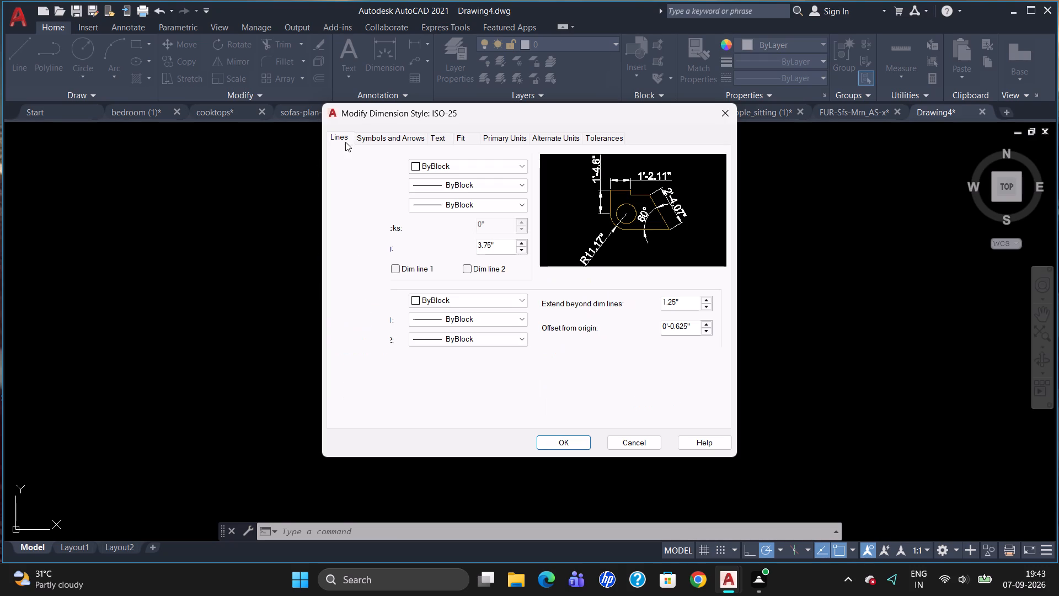
click(543, 351)
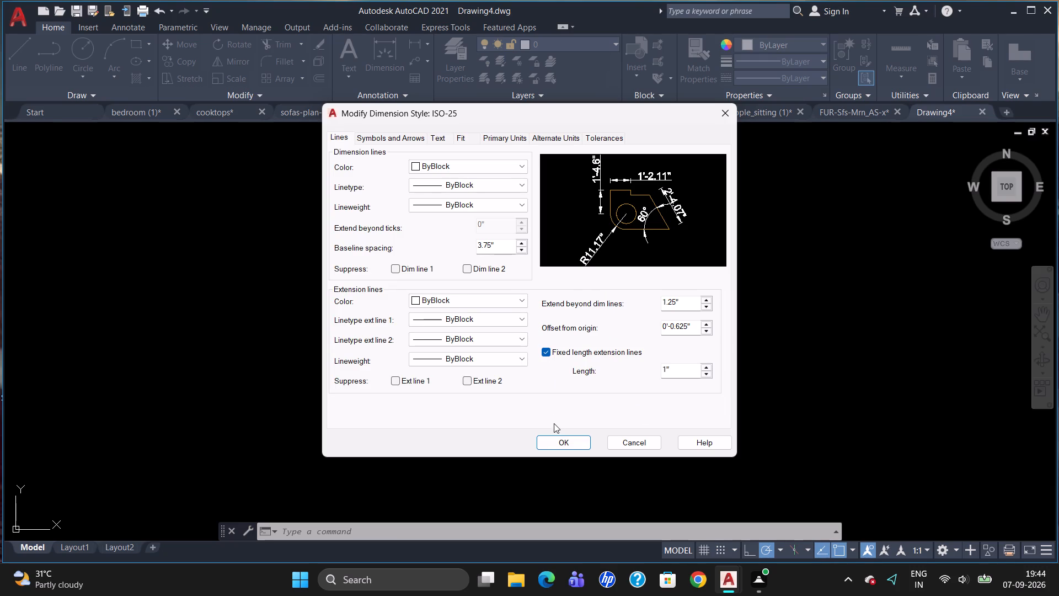
click(554, 435)
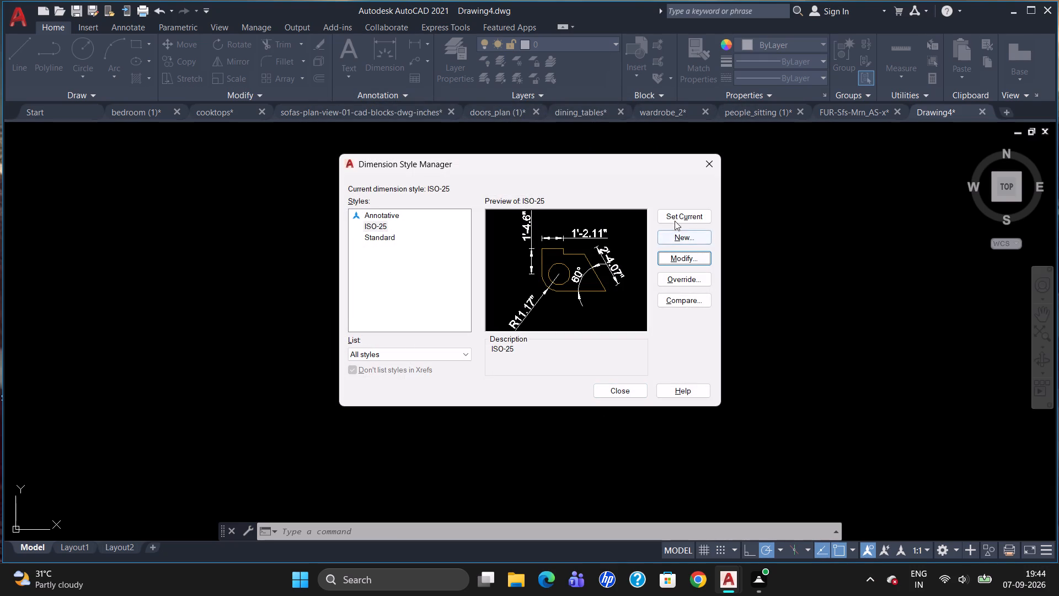
click(676, 219)
click(617, 390)
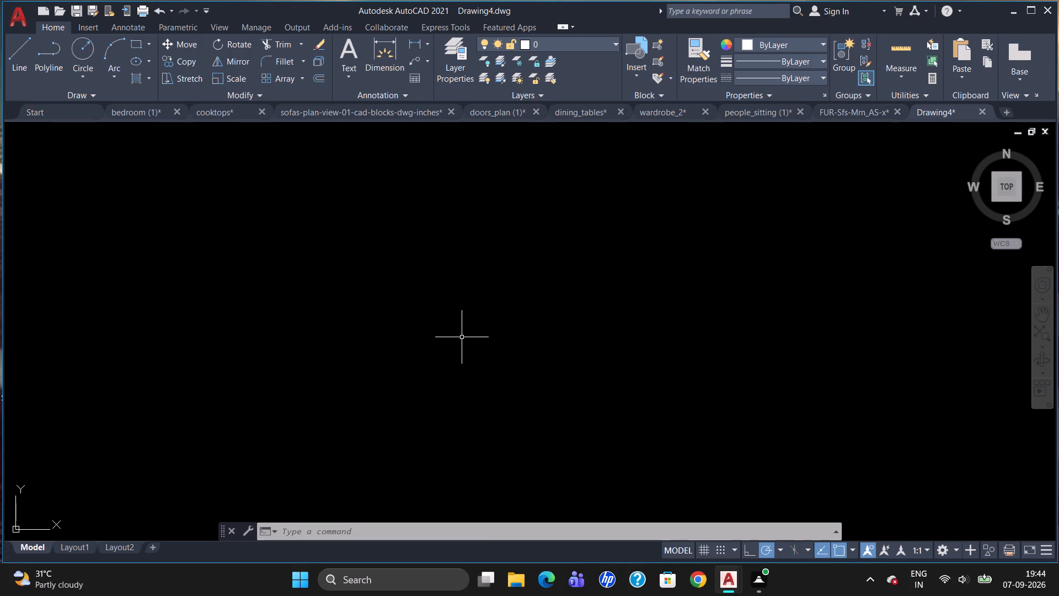
Set the model space limits from 0,0 to 11.7,16.6.
text(LIMITS)
key(Return)
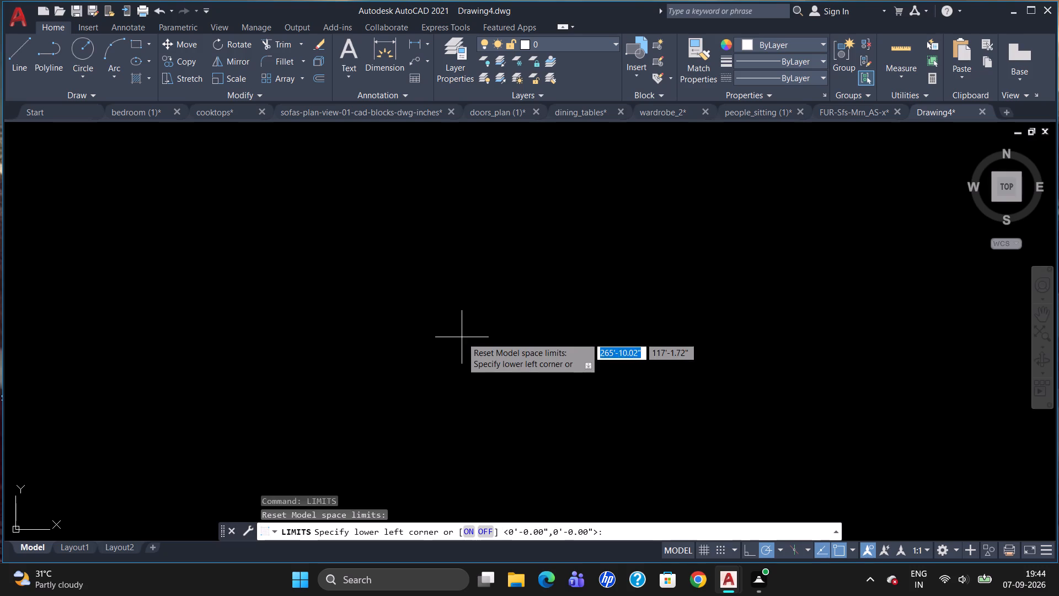
text(0,0)
key(Return)
text(11.7,16.6)
key(Return)
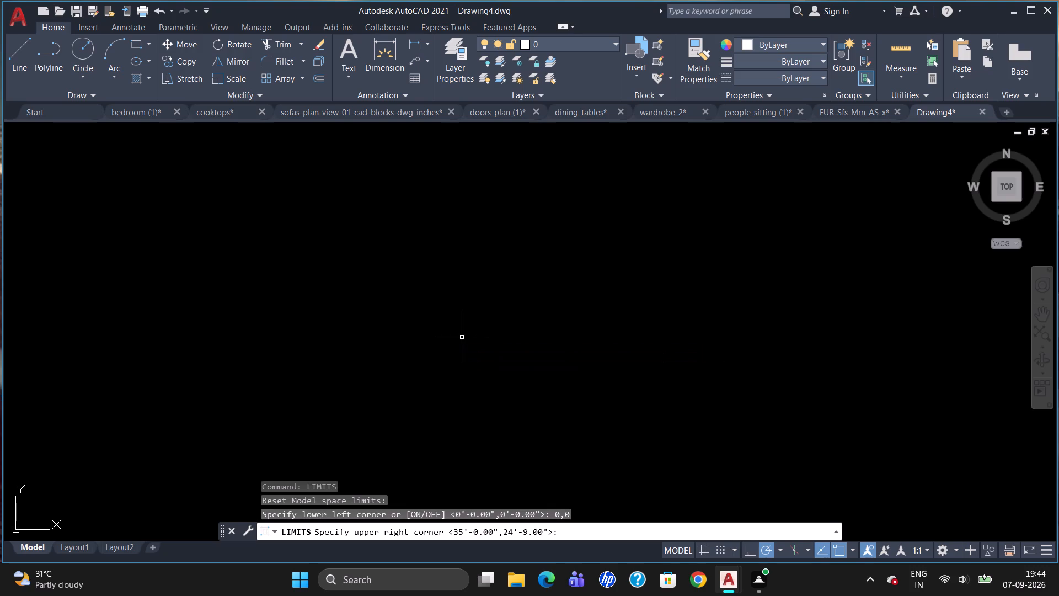
Draw a rectangle 48' wide and 45' high as the outer boundary.
key(z)
key(Return)
key(a)
key(Return)
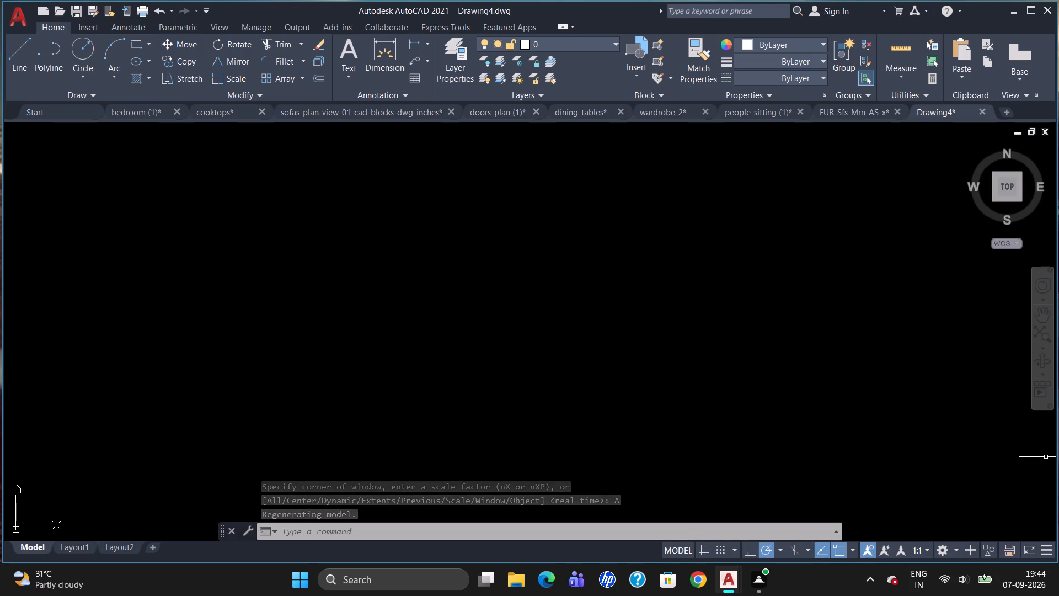
text(REC)
key(Return)
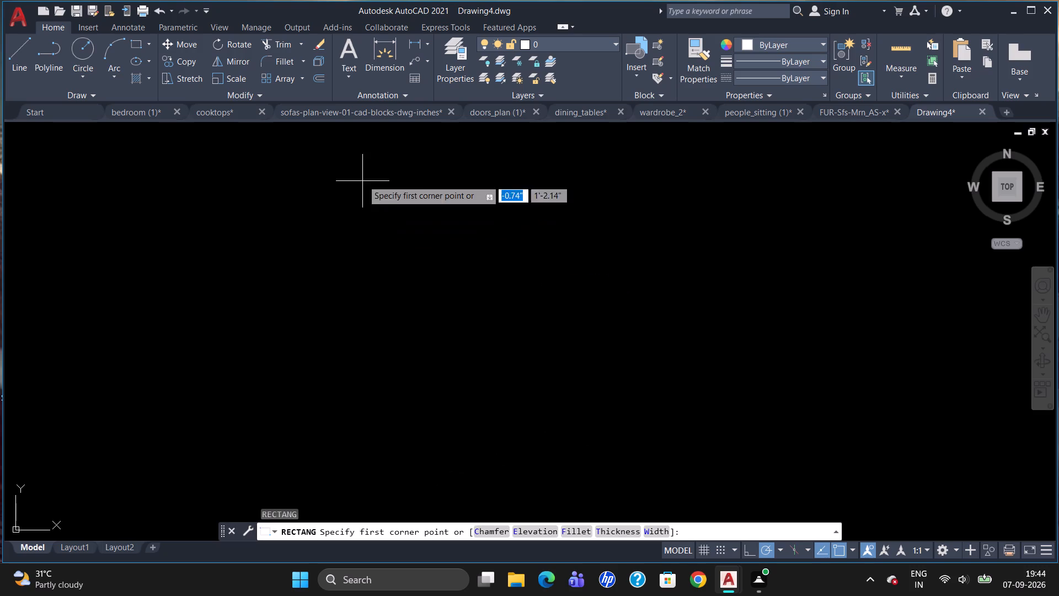
drag(359, 161, 359, 166)
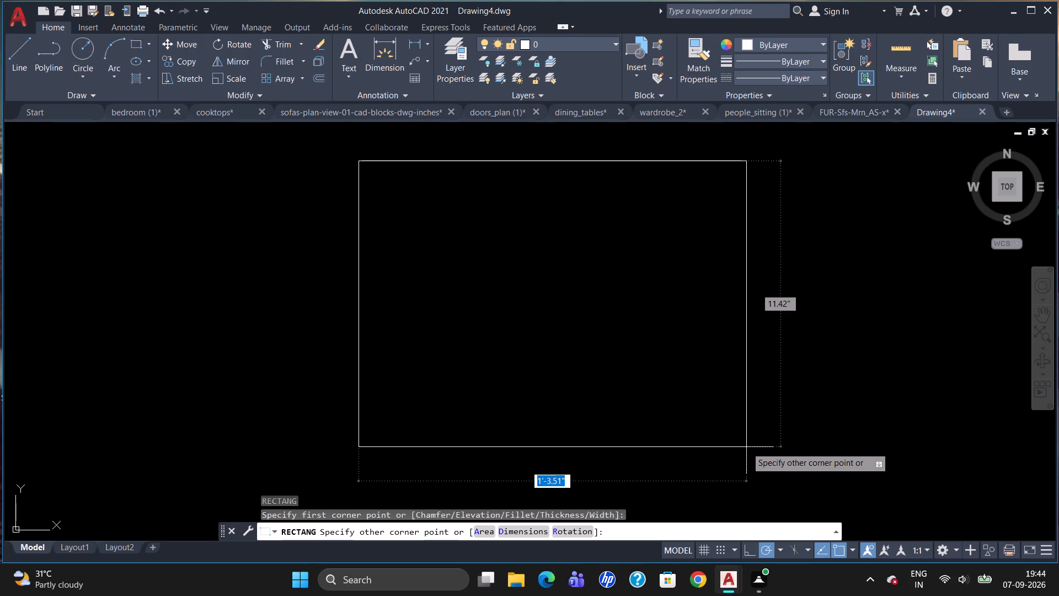
text(48)
key(apostrophe)
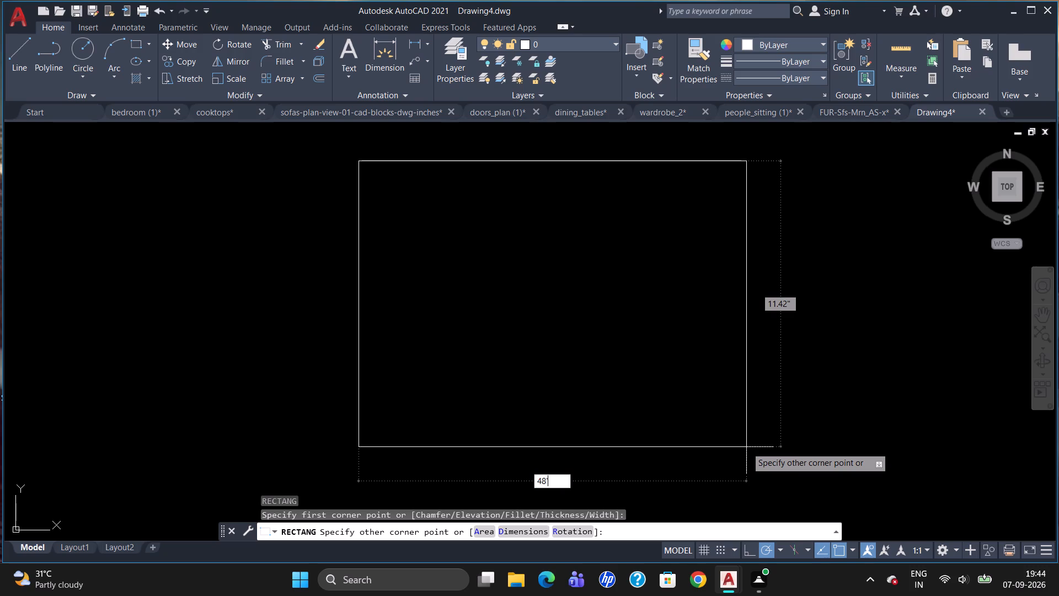
key(Tab)
text(45')
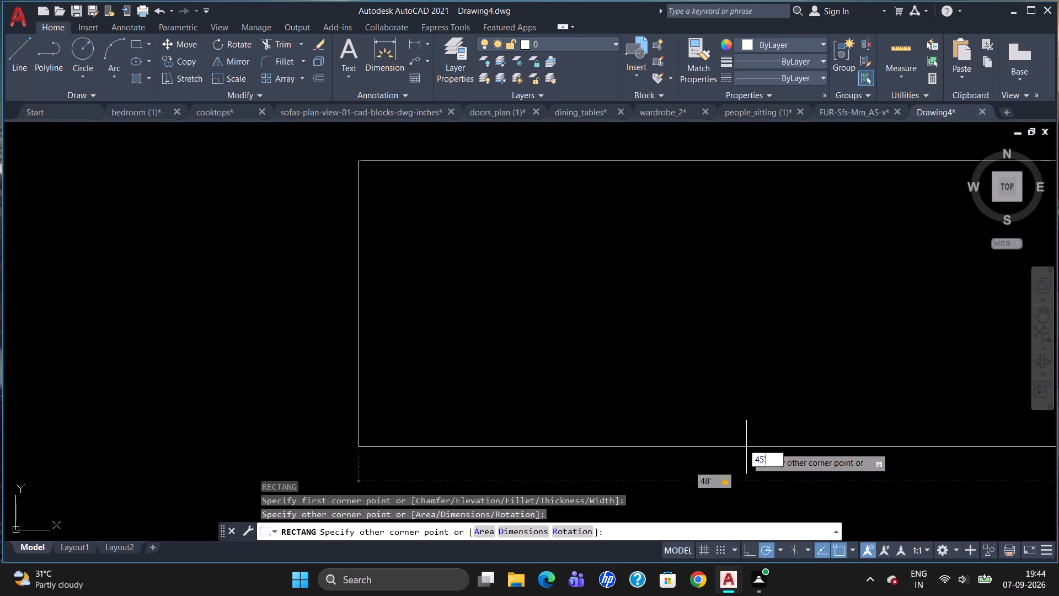
key(Return)
key(Escape)
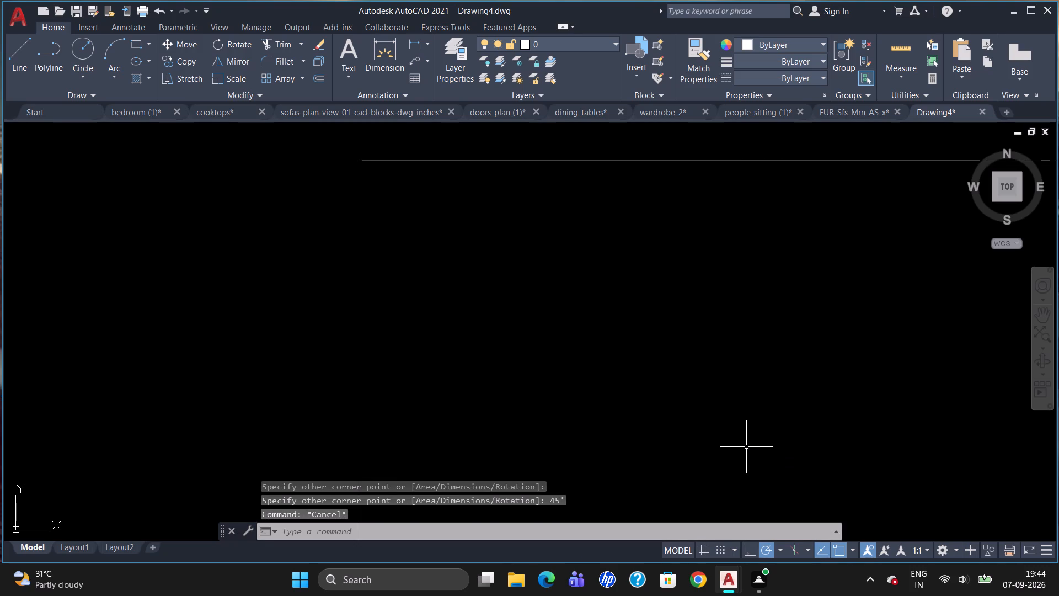
Move the UCS origin from the rectangle's upper-left corner to empty space outside its left edge.
scroll(615, 283, down, 9)
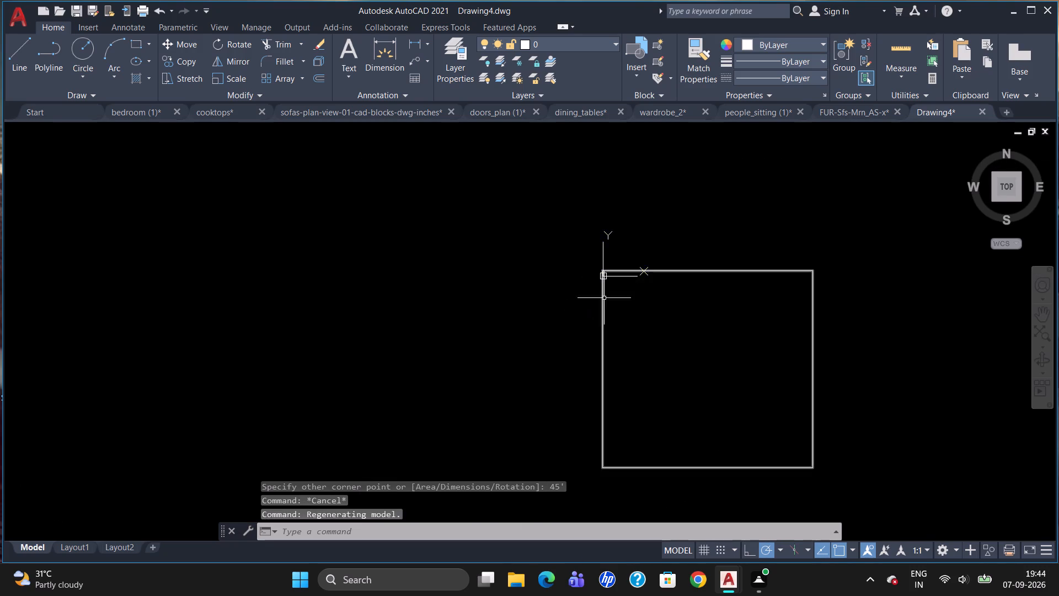
scroll(759, 387, up, 4)
scroll(618, 319, down, 5)
scroll(682, 360, up, 2)
scroll(671, 390, down, 1)
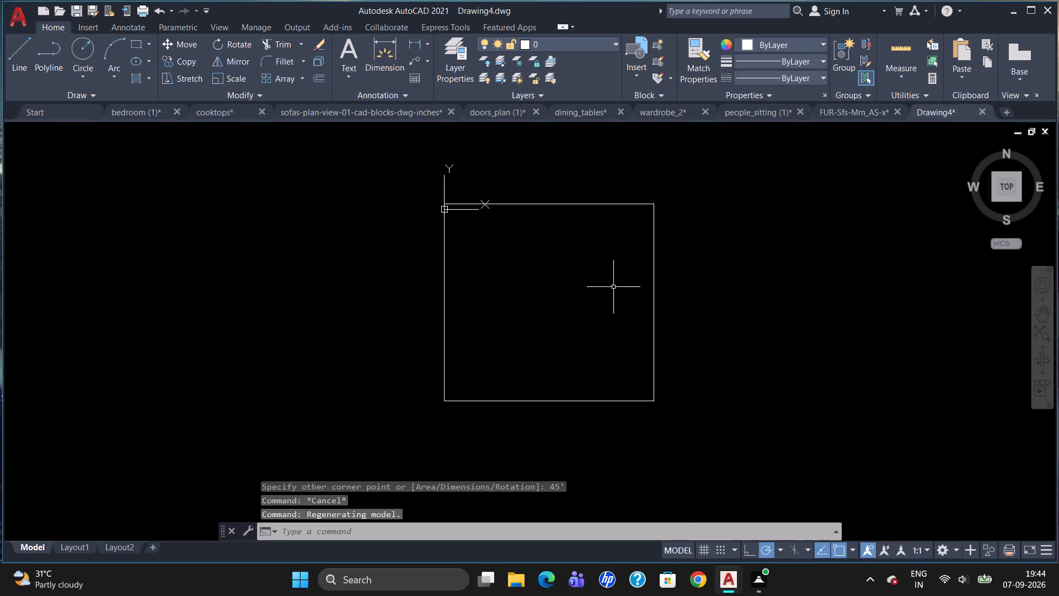
scroll(621, 250, up, 1)
click(345, 184)
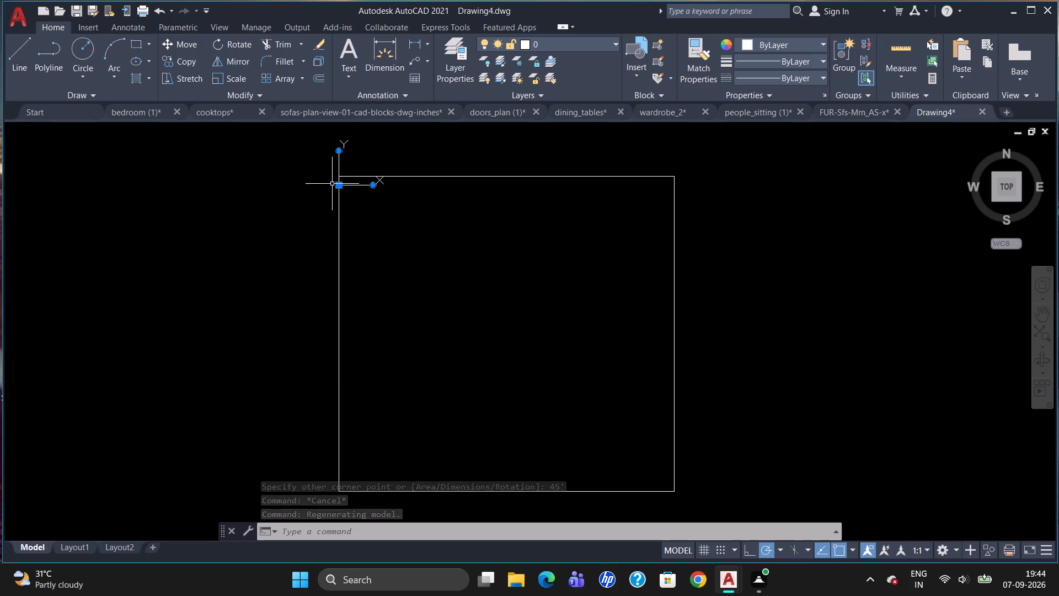
click(340, 185)
click(248, 183)
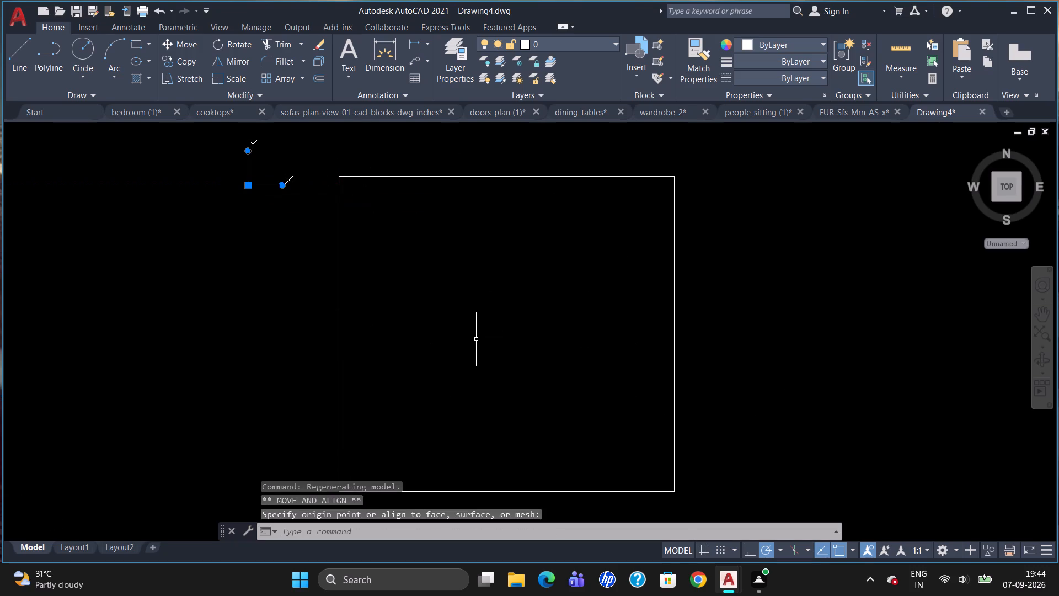
Offset the rectangle 6" inward to form the outer wall thickness.
key(o)
key(Return)
text(6")
key(Return)
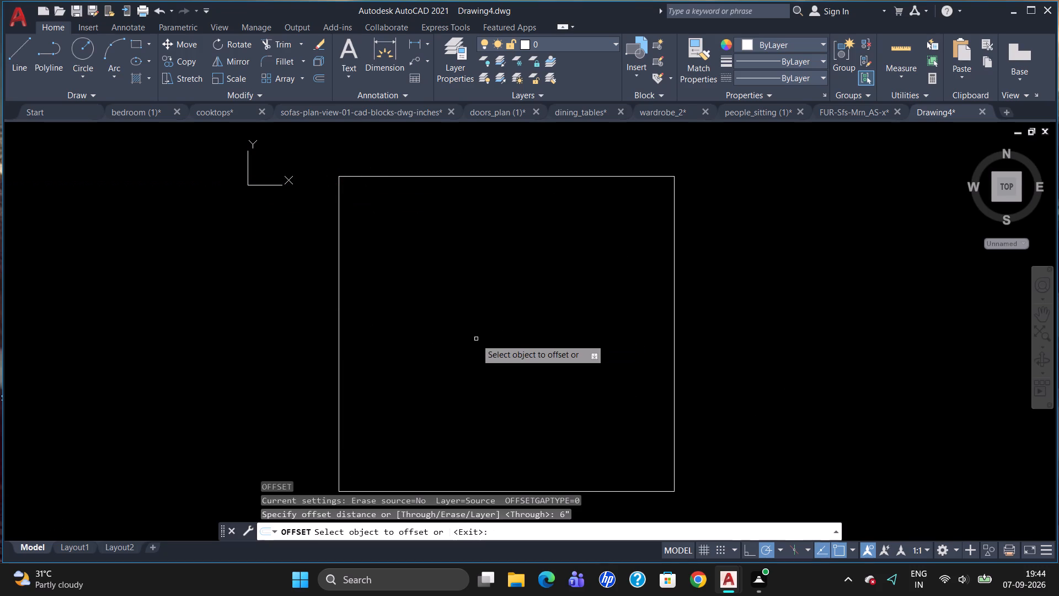
click(507, 175)
click(510, 218)
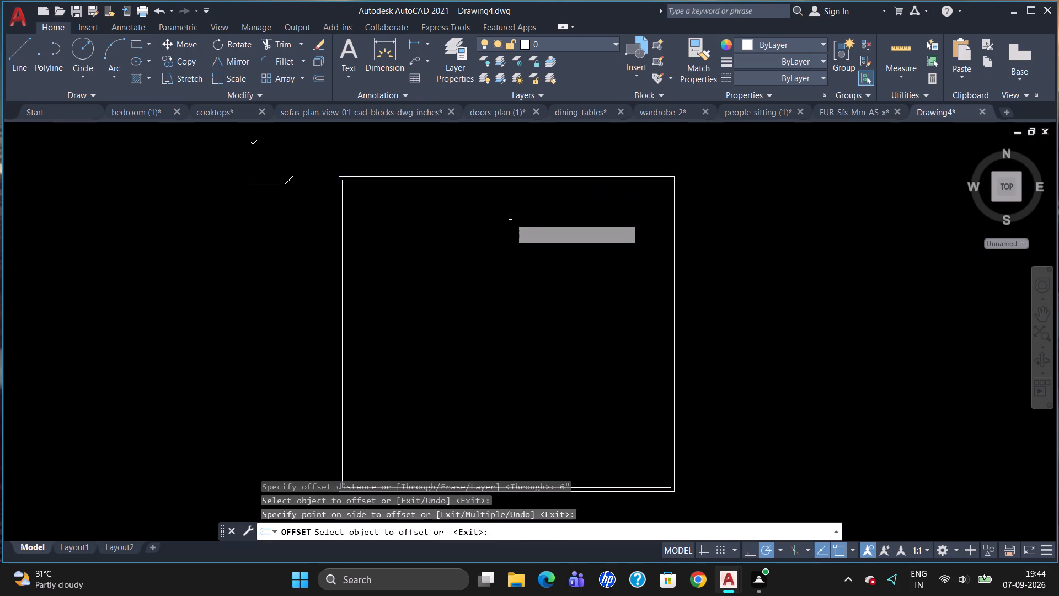
key(Escape)
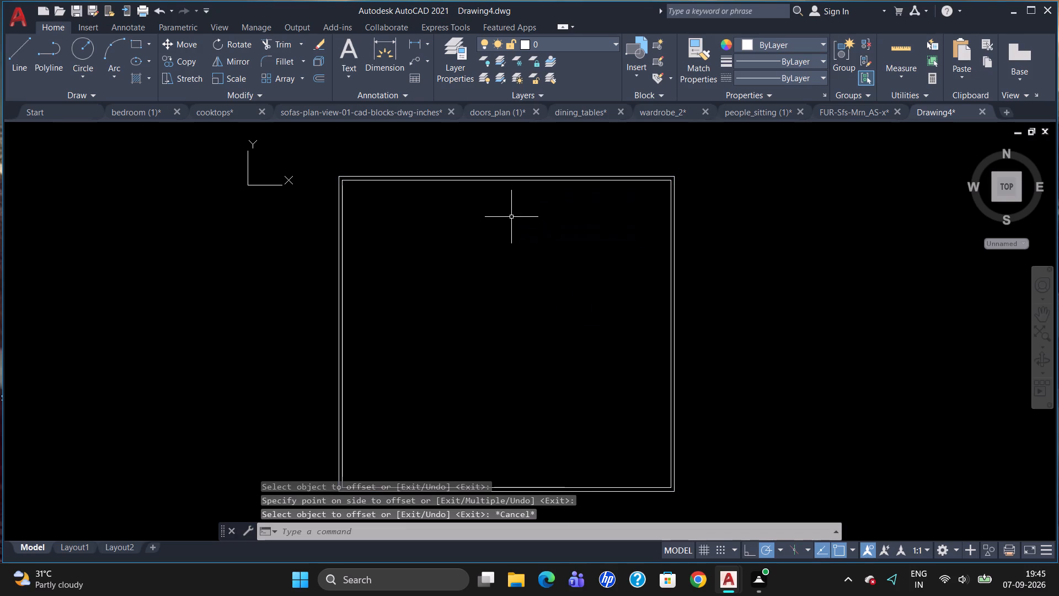
Explode the inner wall rectangle into separate lines.
drag(490, 180, 493, 187)
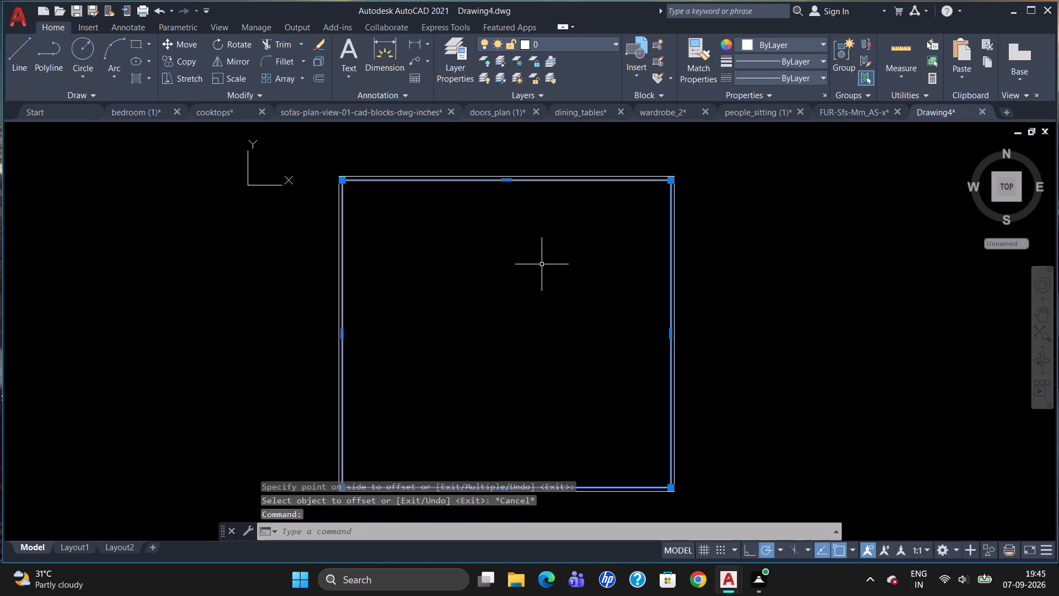
key(x)
key(Return)
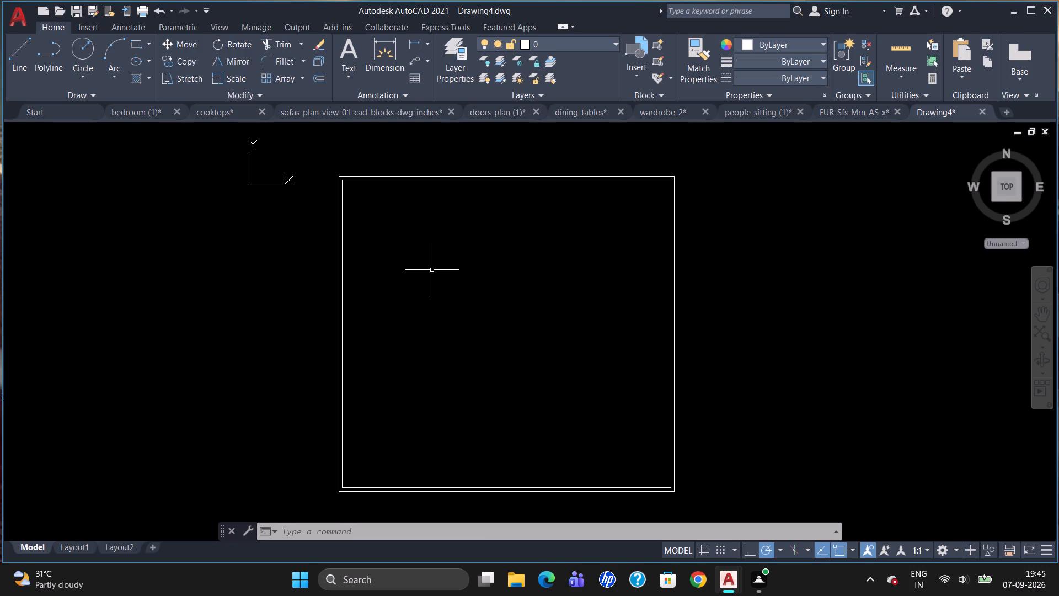
Offset the left inner wall line 12' inward and the resulting line 6" further right to form the first vertical partition.
key(o)
key(Return)
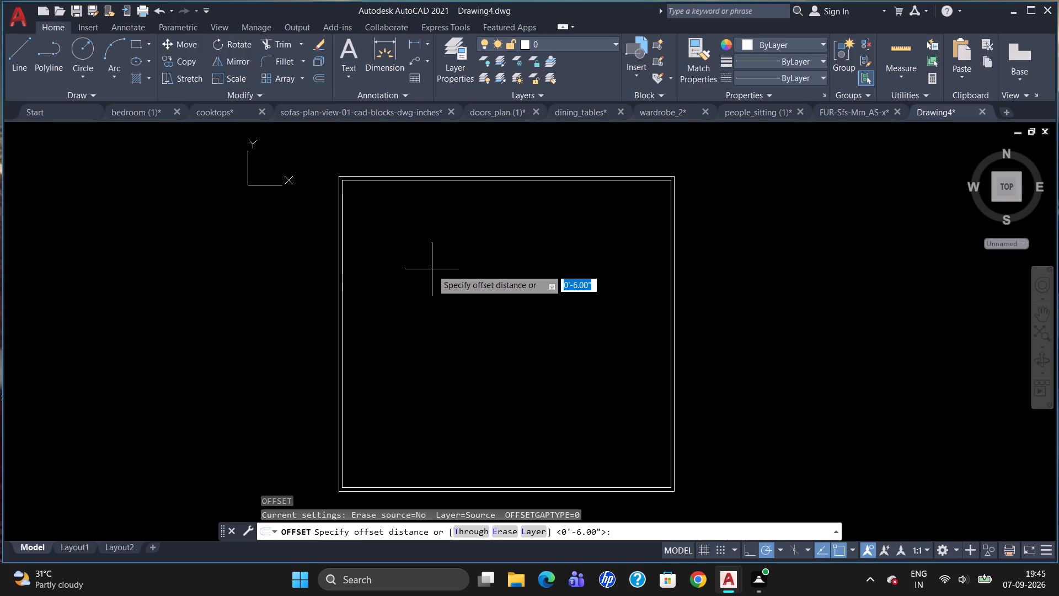
text(12)
key(apostrophe)
key(Return)
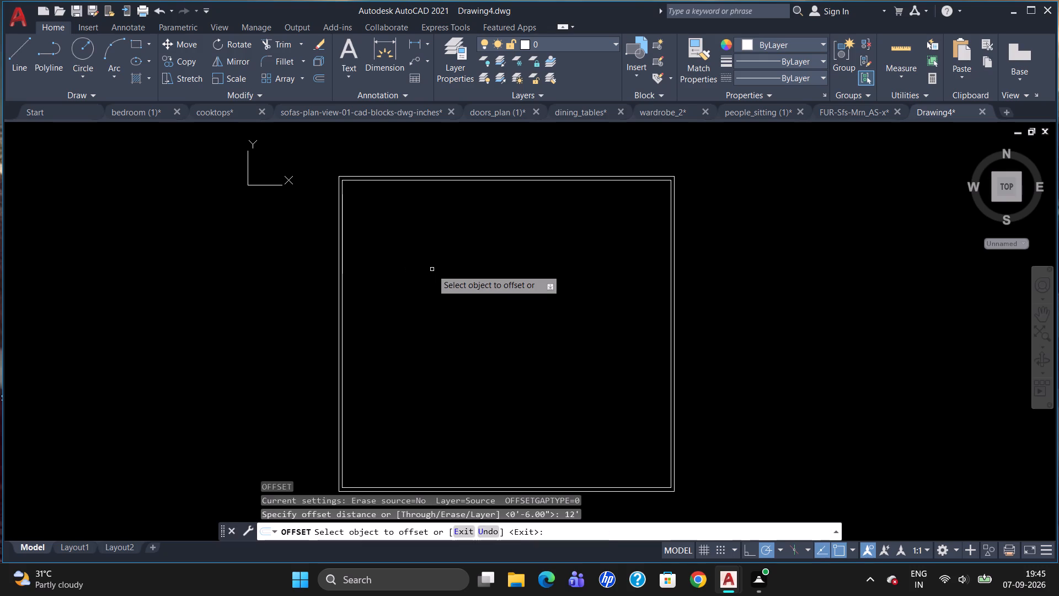
click(343, 257)
click(391, 291)
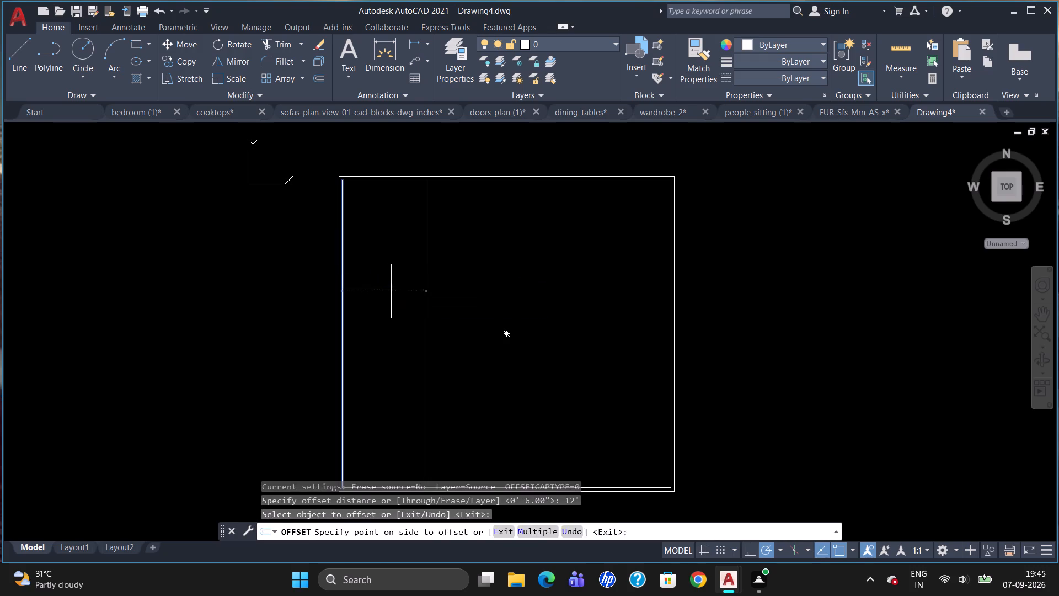
click(426, 317)
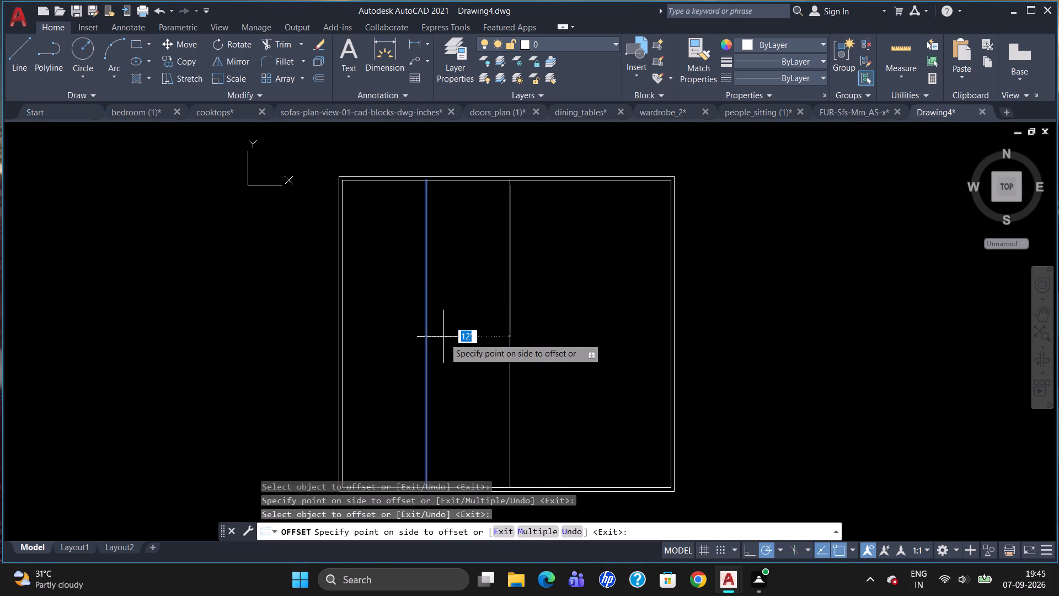
text(6")
key(Return)
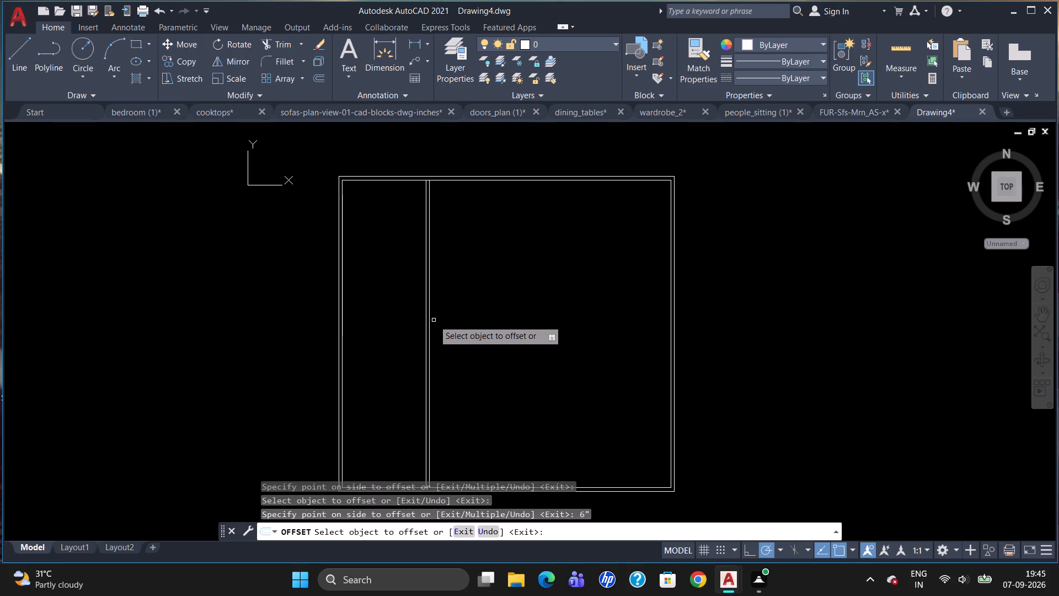
Offset the first partition's right line 11' to the right and the resulting line 6" further to form the second partition.
click(430, 322)
text(11')
key(Return)
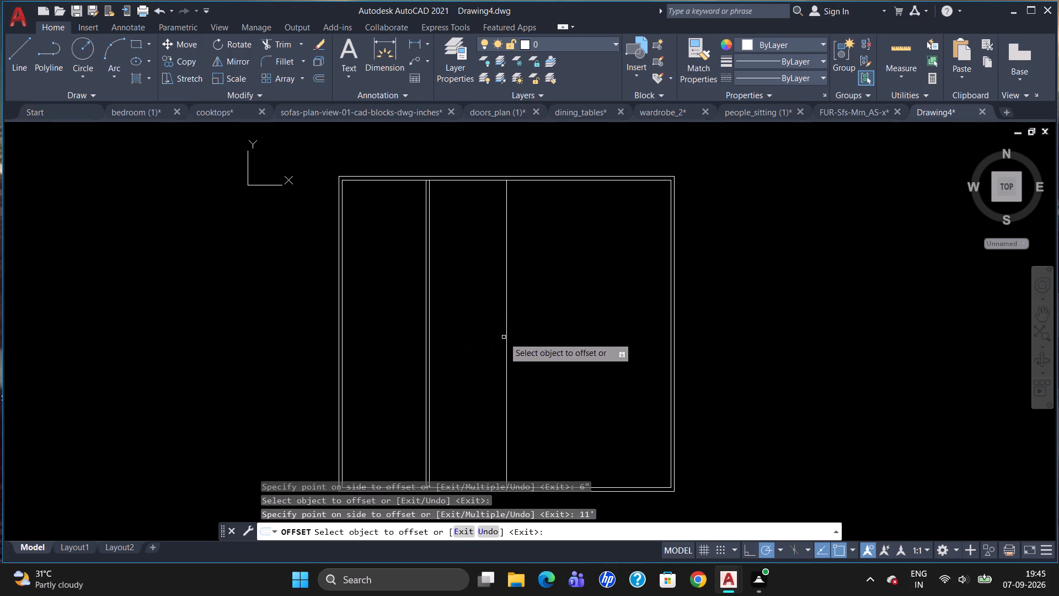
click(505, 348)
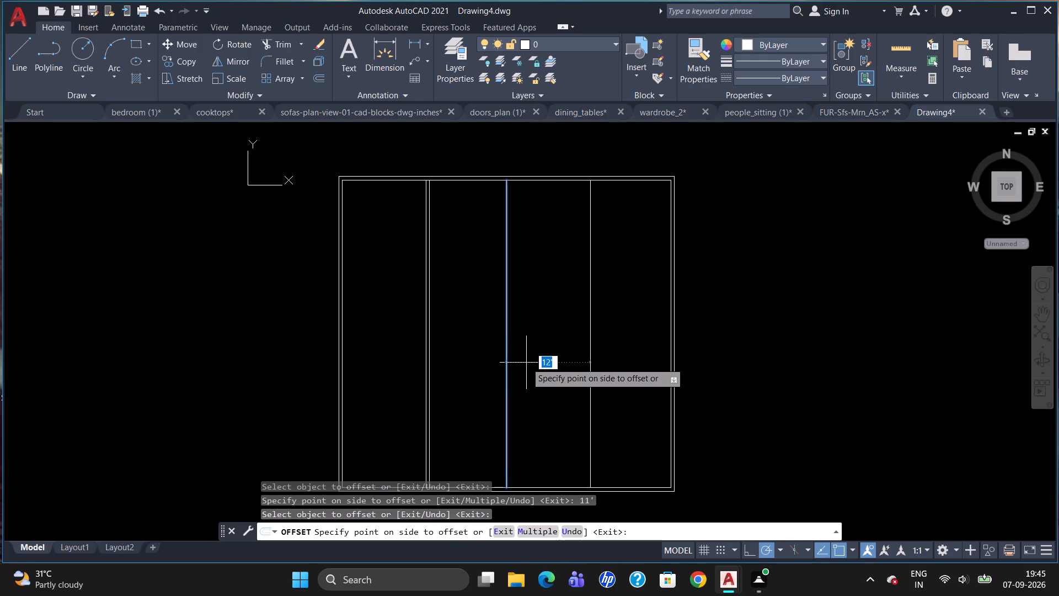
text(6")
key(Return)
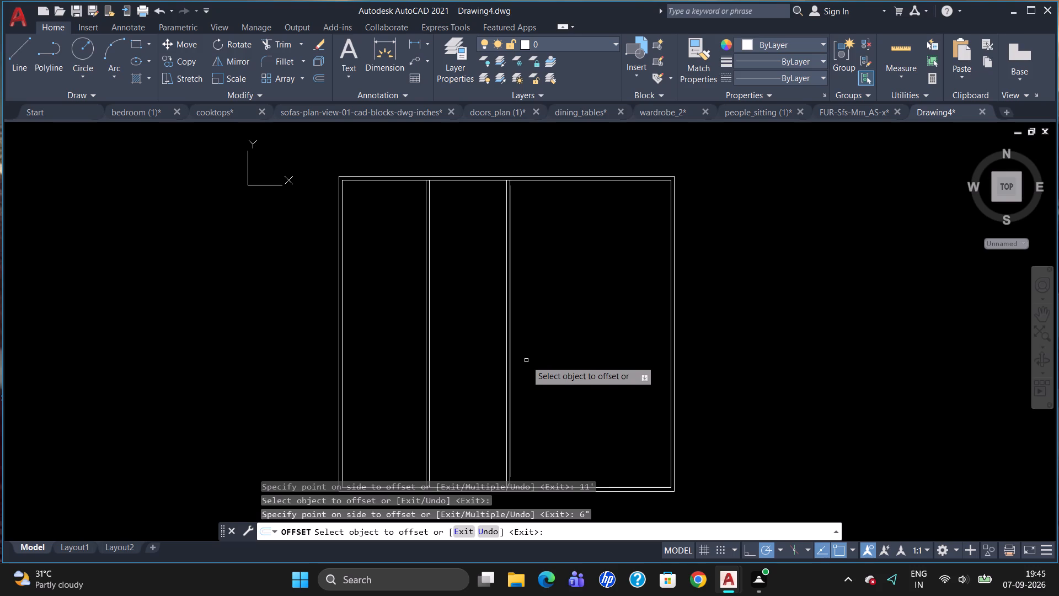
Offset the second partition's right line 11' to the right and the resulting line 6" further to form the third partition.
click(511, 352)
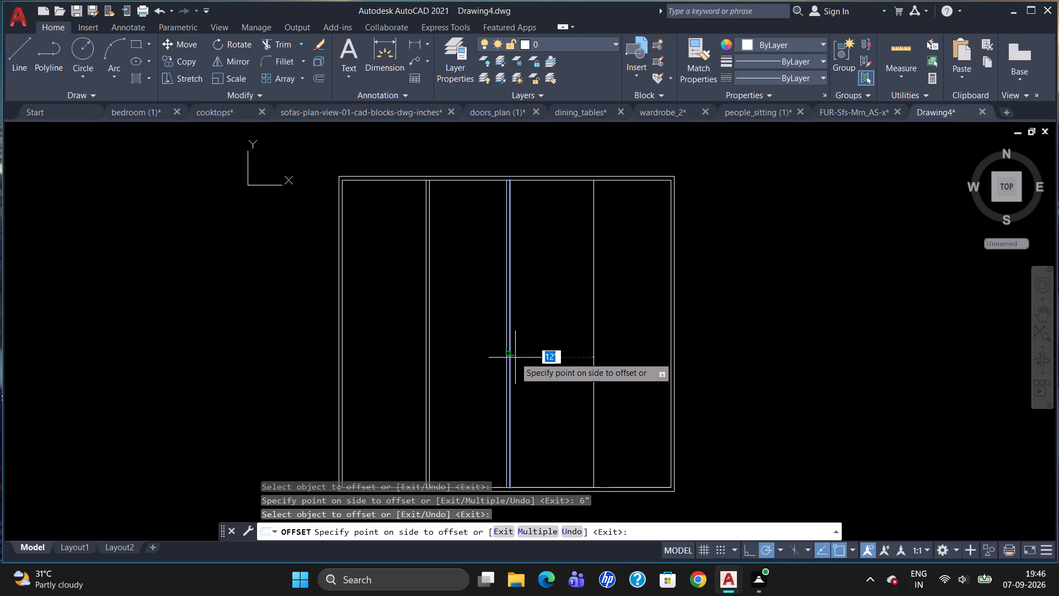
text(11')
key(Return)
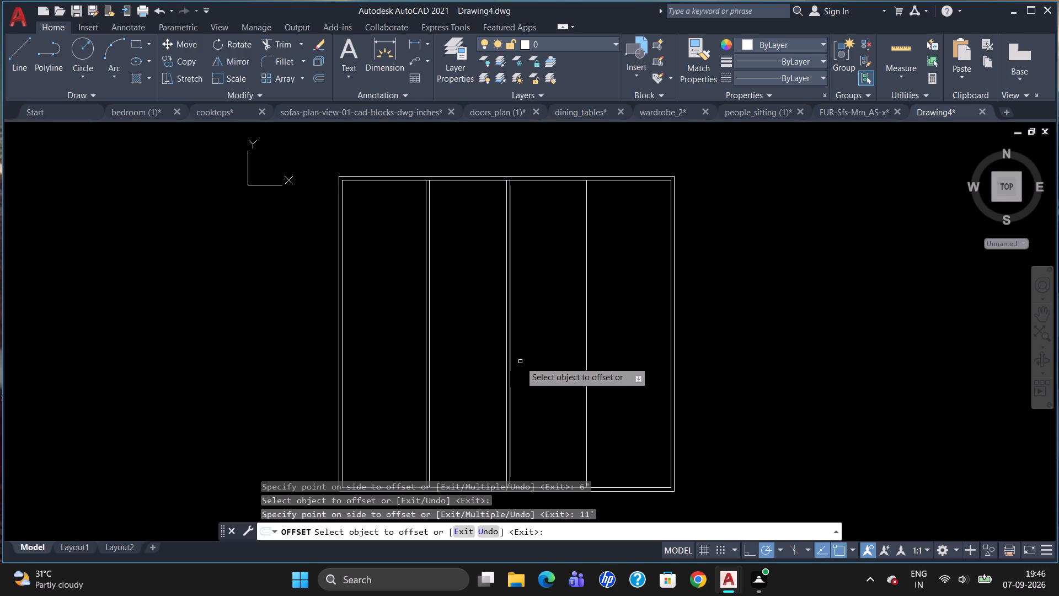
click(588, 398)
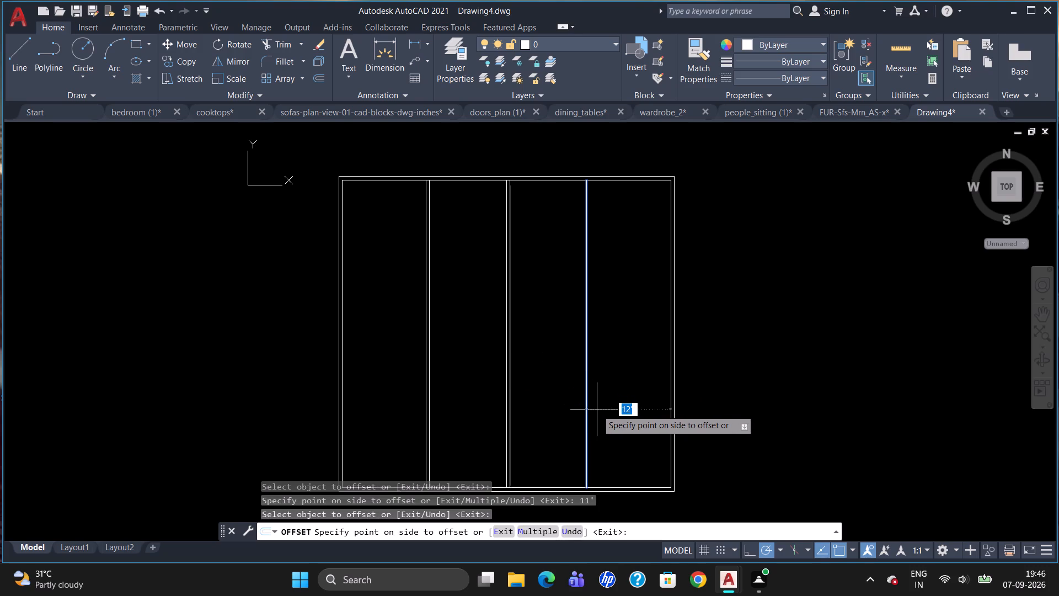
text(6")
key(shift+Return)
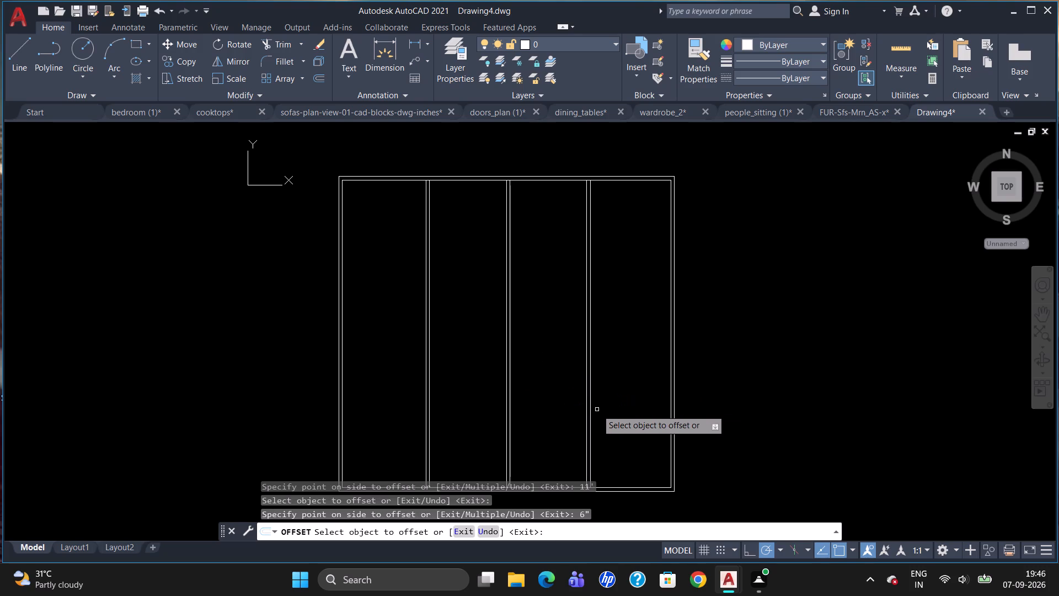
key(Escape)
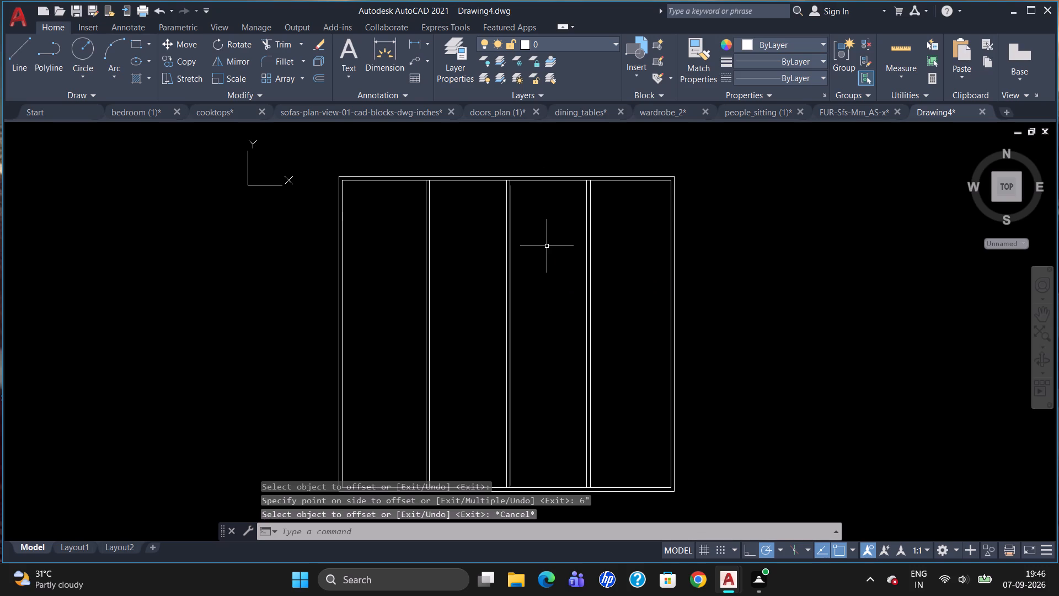
Offset the top inner wall line 12'6" downward and the resulting line 6" further down to form a horizontal wall.
key(o)
key(Return)
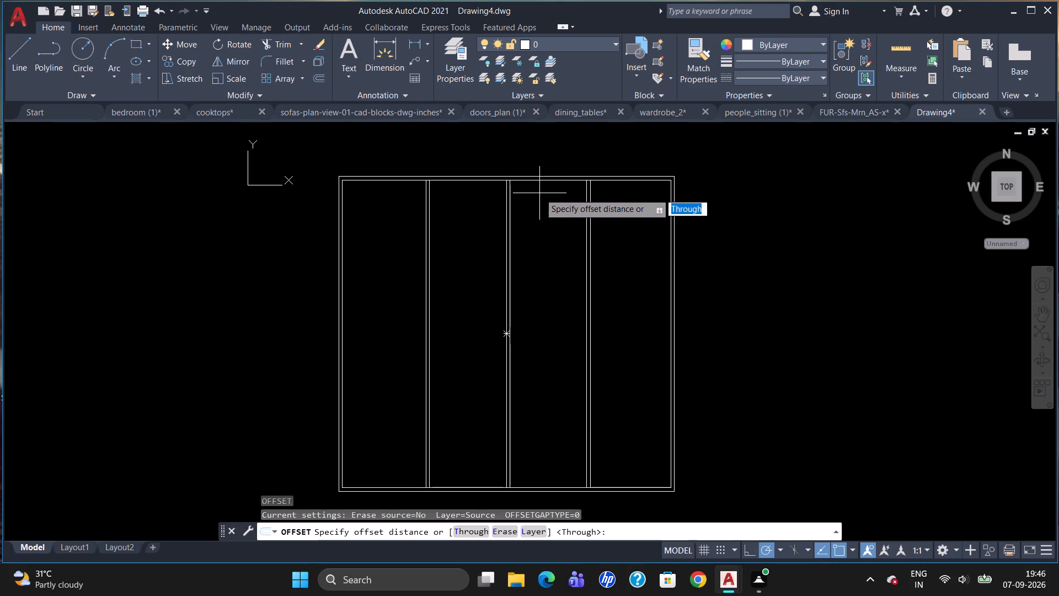
key(1)
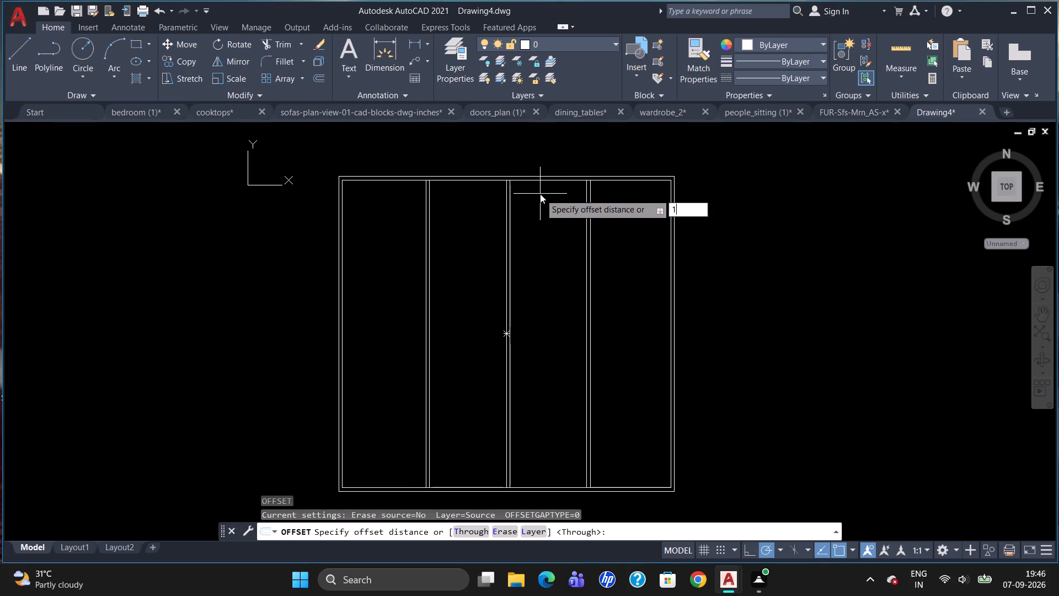
key(2)
key(apostrophe)
key(6)
key(shift+quotedbl)
key(Return)
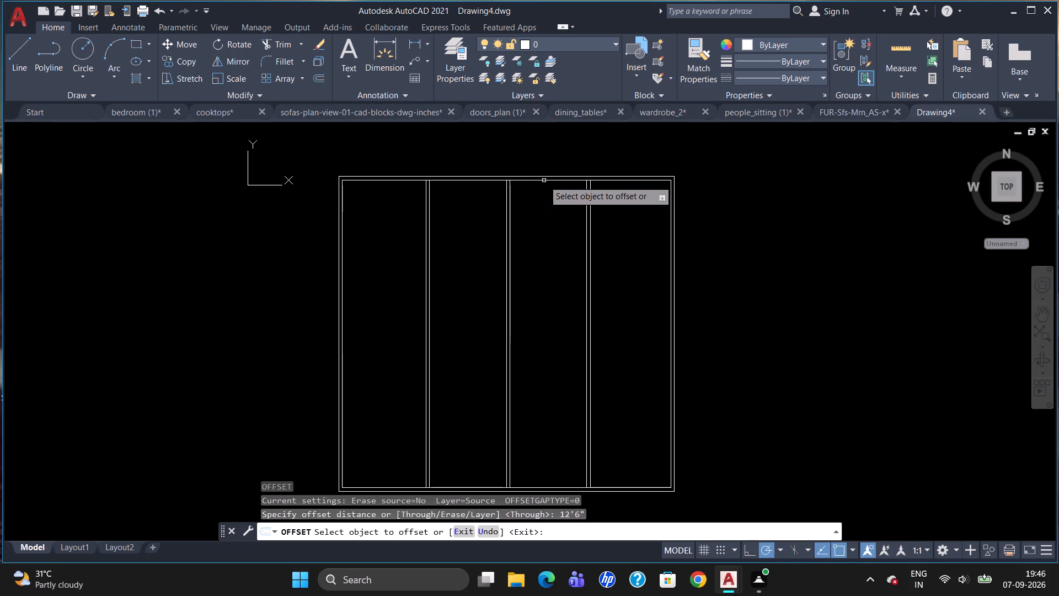
click(544, 179)
click(544, 260)
click(545, 267)
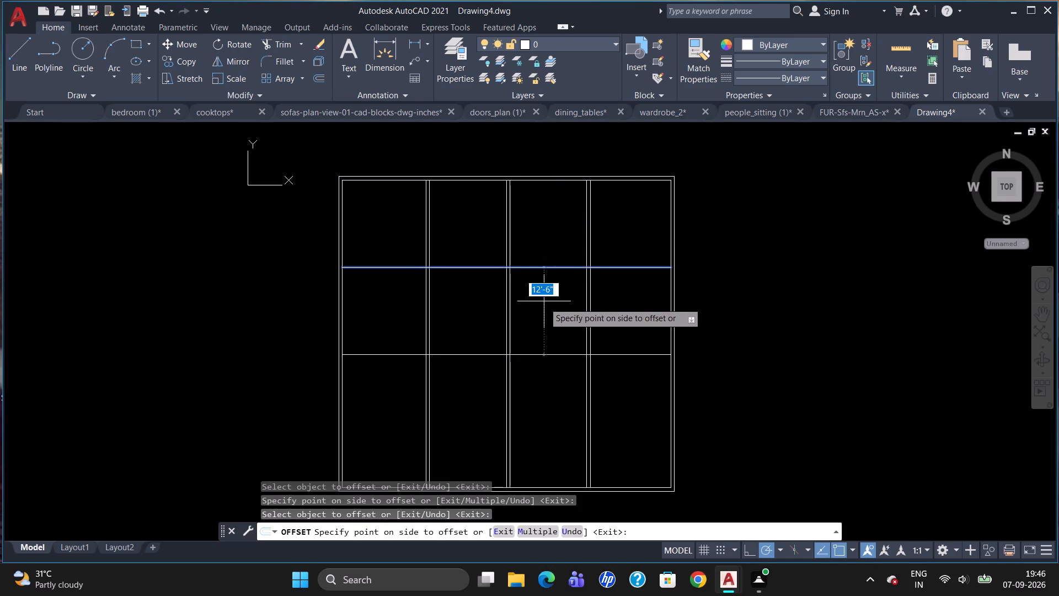
key(6)
key(shift+quotedbl)
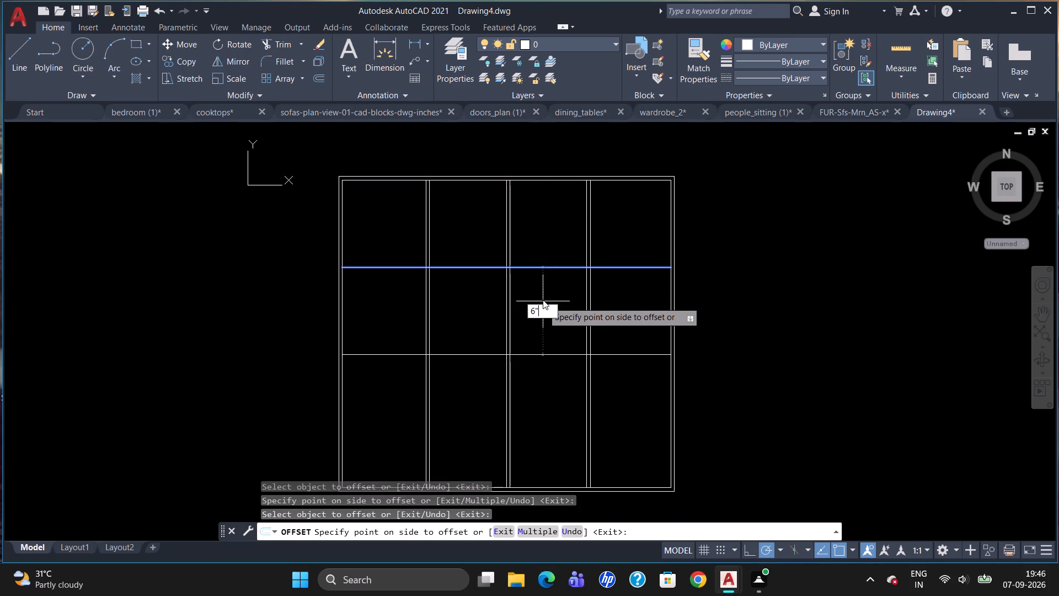
key(Return)
key(Escape)
Trim away the lines of all three vertical partitions below the horizontal wall.
text(TR)
key(Return)
key(Return)
drag(607, 355, 423, 348)
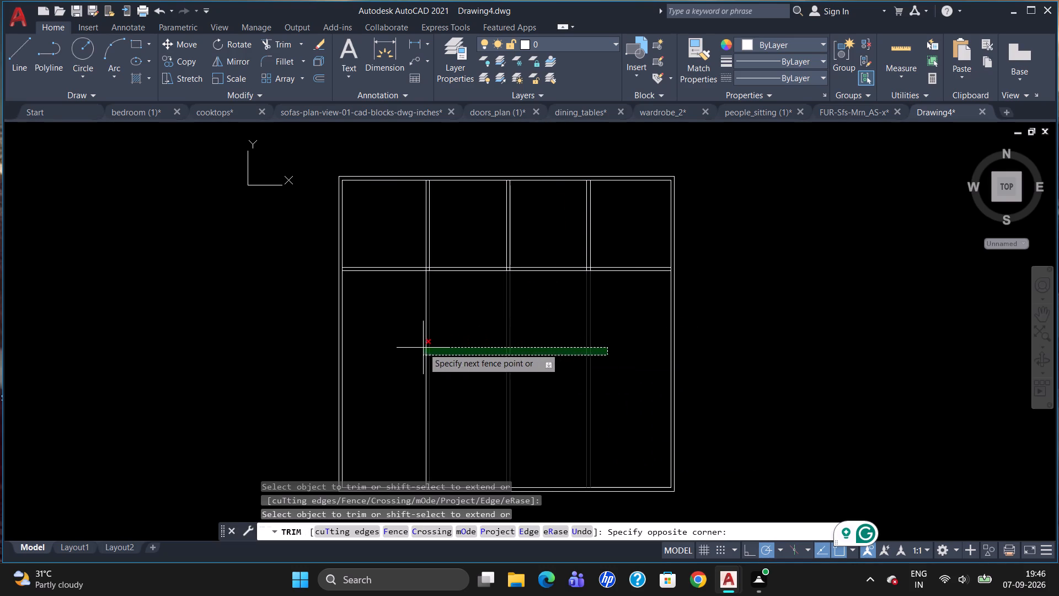
drag(423, 348, 416, 348)
click(416, 348)
click(416, 349)
key(Escape)
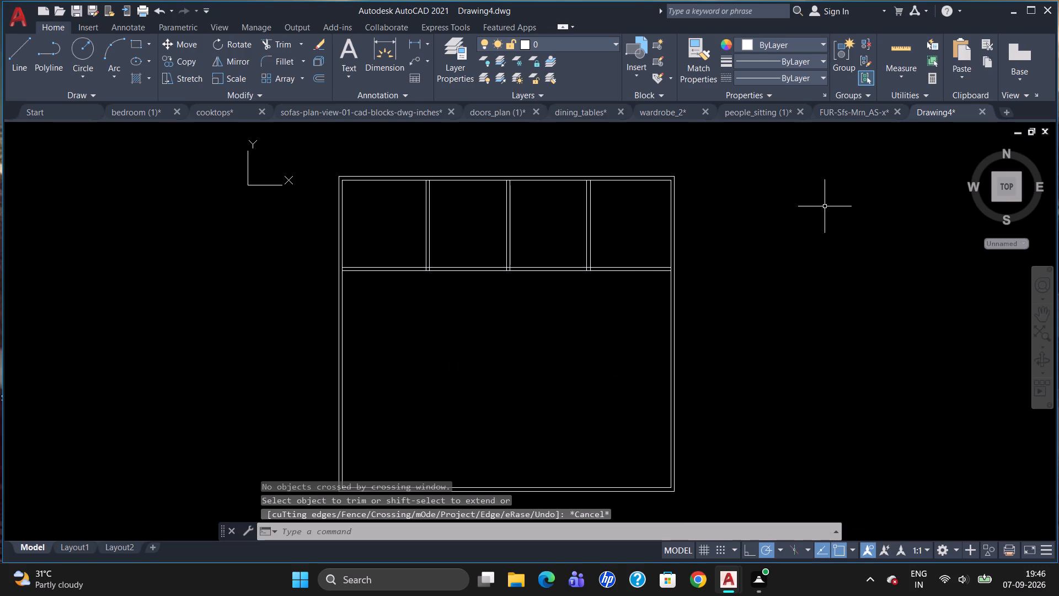
Quick-measure the large open area below the horizontal wall.
click(894, 75)
click(903, 99)
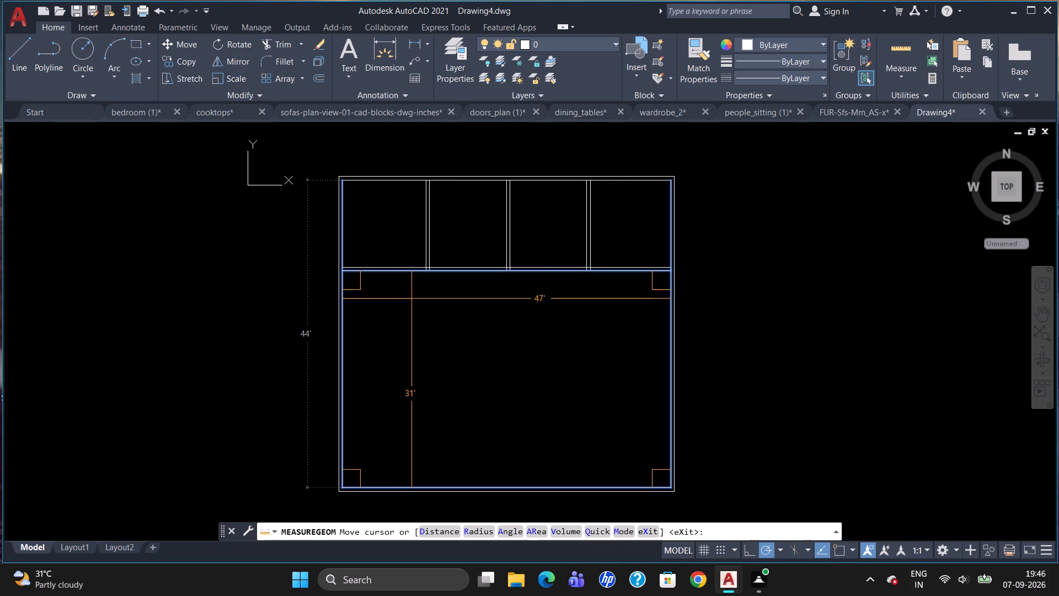
key(Escape)
Trim the horizontal wall's upper line between the first partition's two faces, undoing the trim of the partition's line end.
scroll(438, 337, up, 1)
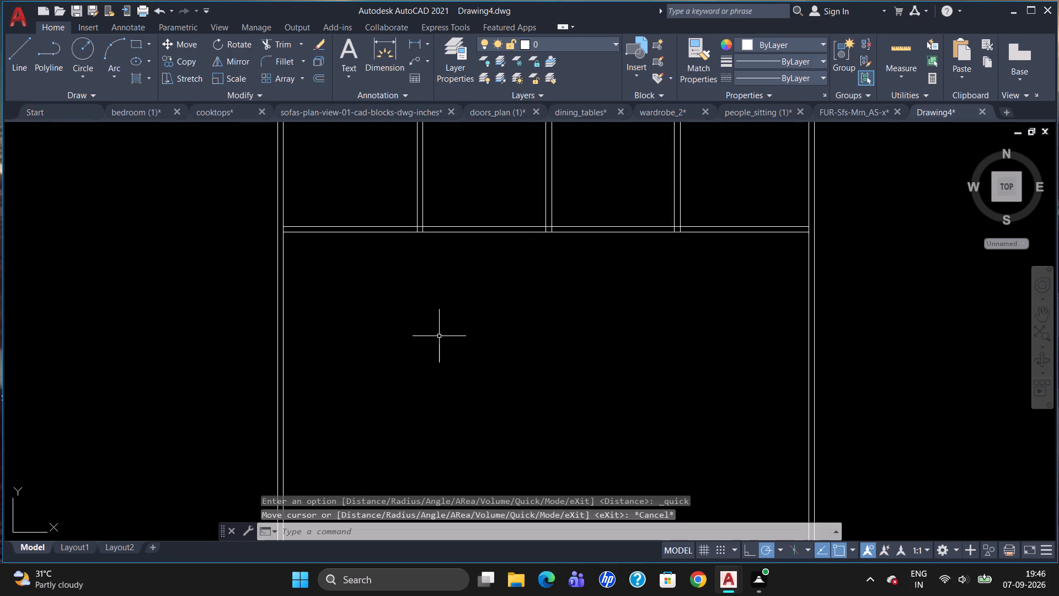
scroll(411, 190, up, 2)
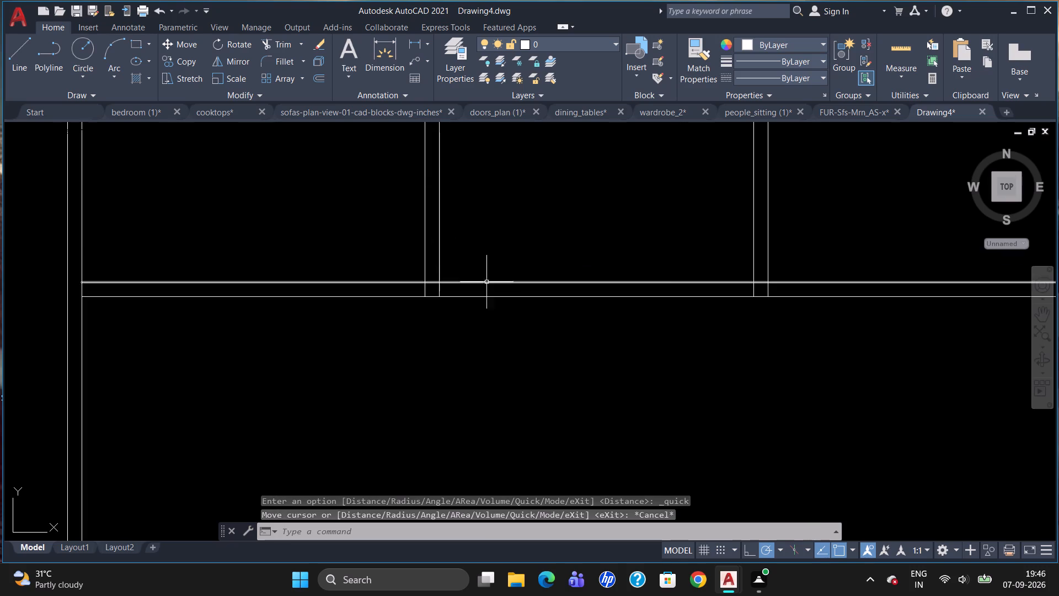
scroll(502, 313, down, 2)
scroll(414, 243, up, 1)
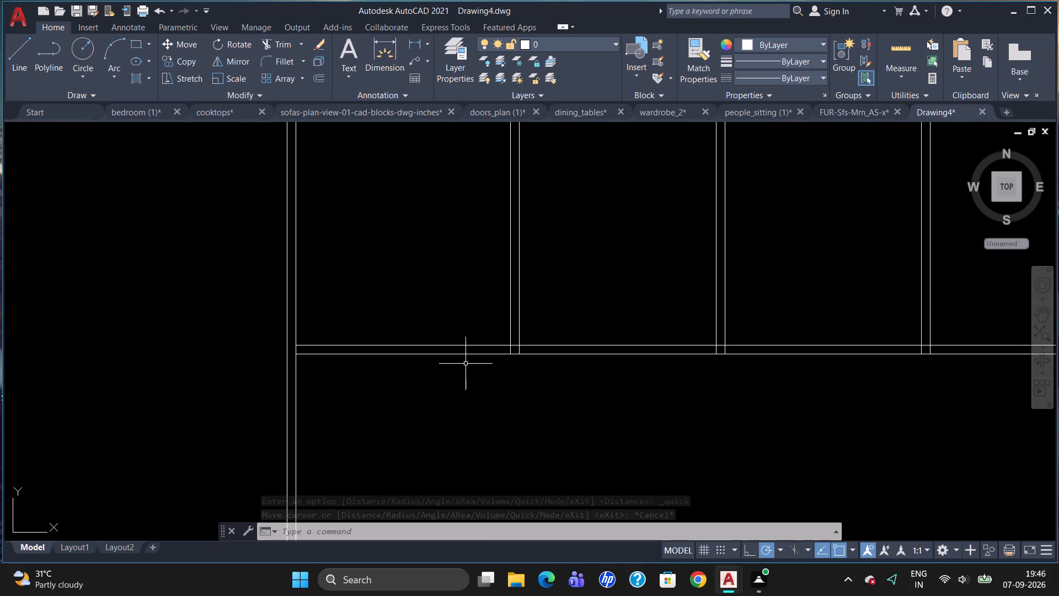
scroll(452, 280, up, 1)
text(TR)
key(Return)
key(Return)
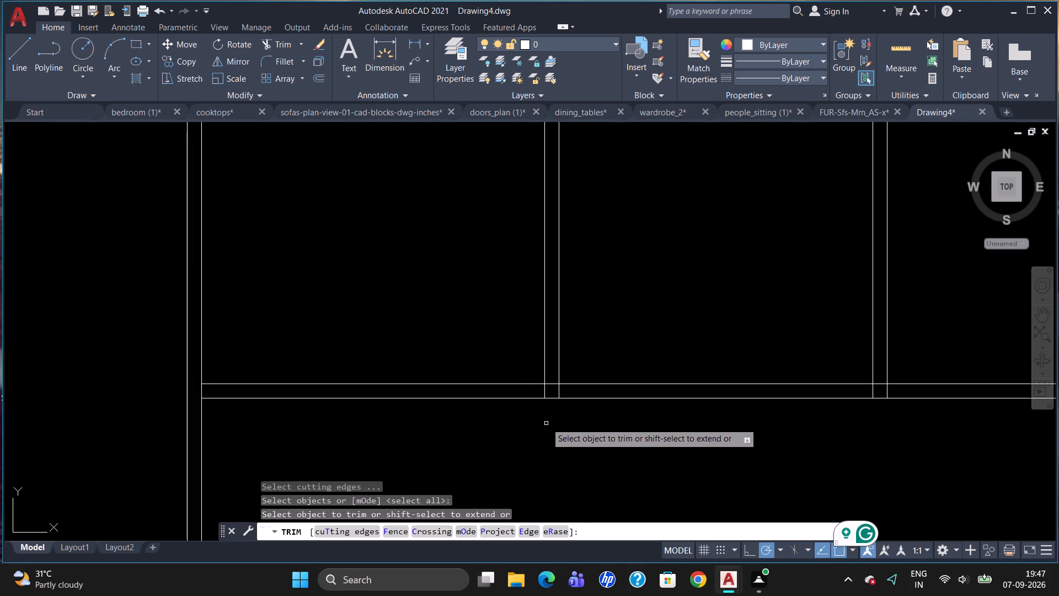
click(544, 391)
click(551, 385)
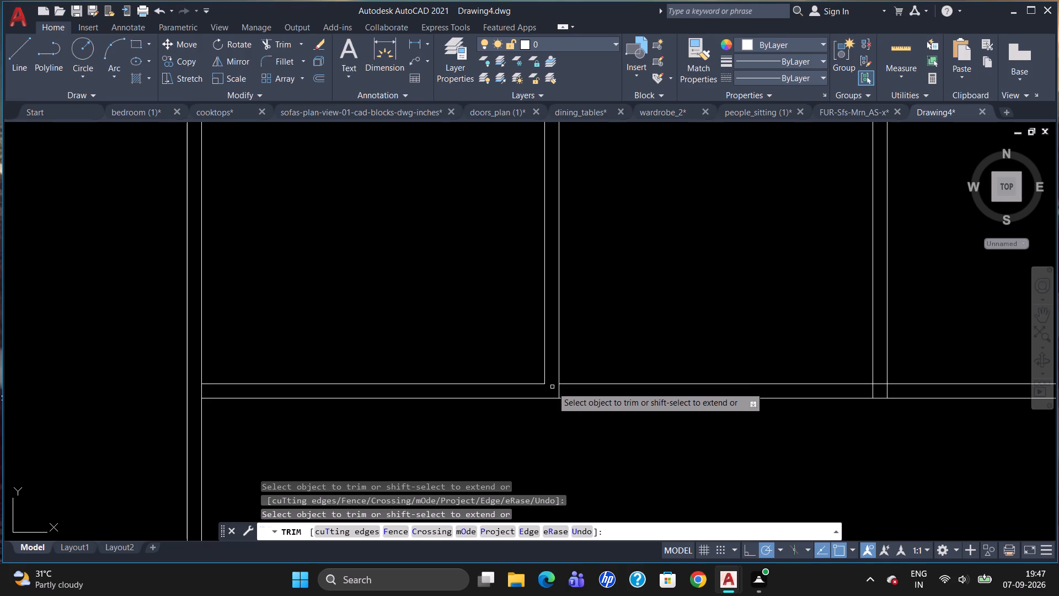
key(u)
key(Return)
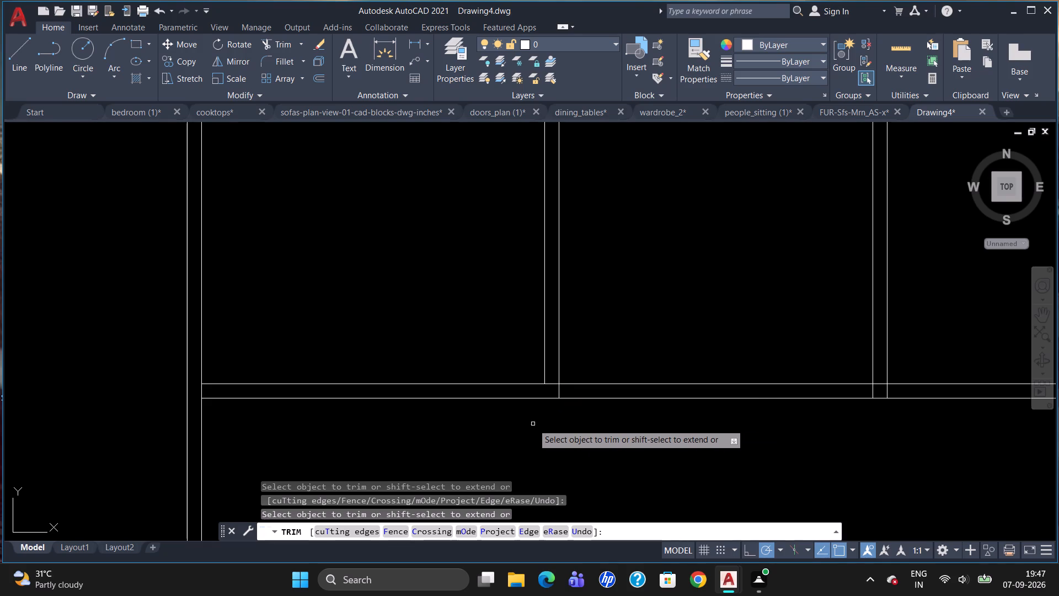
key(u)
key(Return)
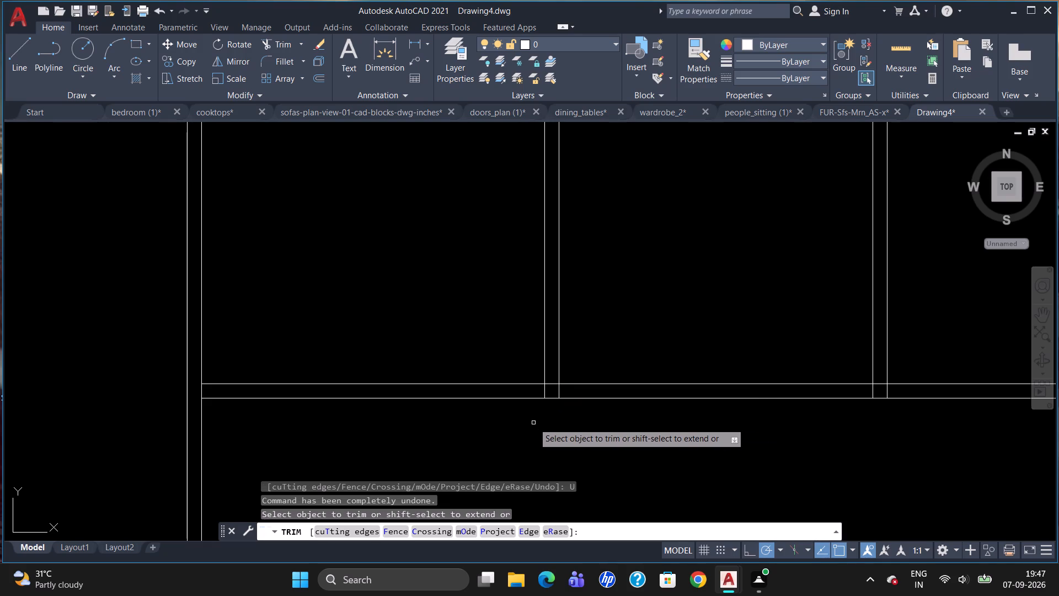
click(550, 385)
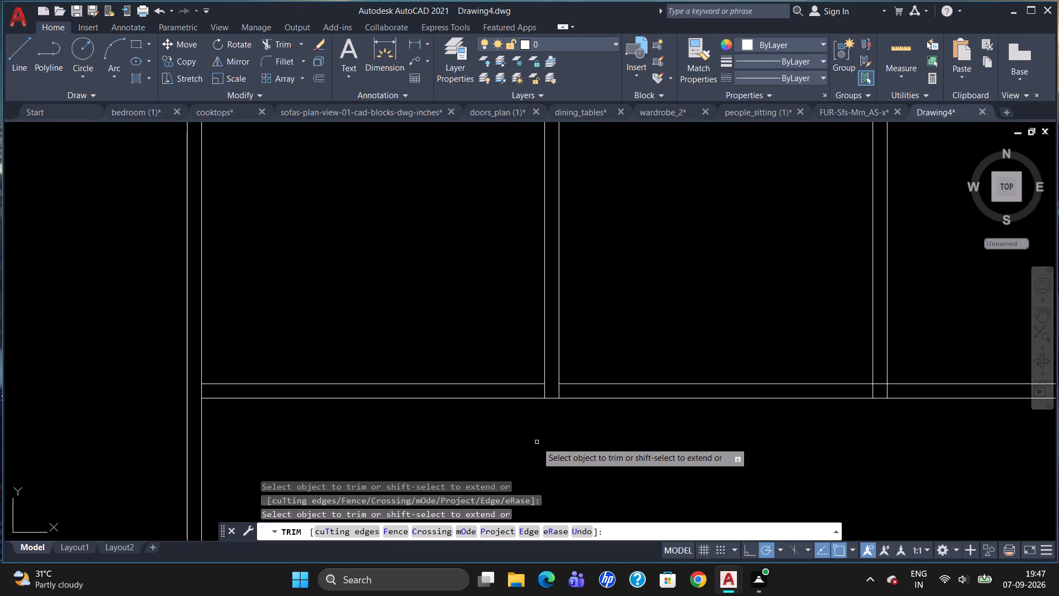
Trim the second partition's line ends inside the horizontal wall and the wall's upper line between the partition's faces.
click(872, 393)
click(888, 391)
click(883, 384)
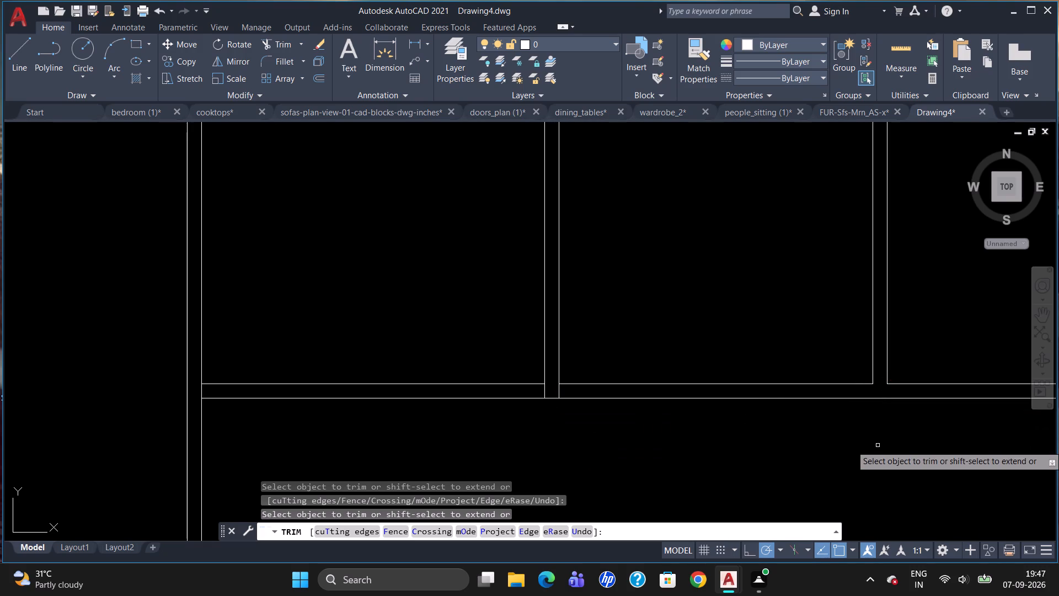
key(Escape)
Draw a jamb line across the horizontal wall, tracked 3' left of the first partition's left face.
key(l)
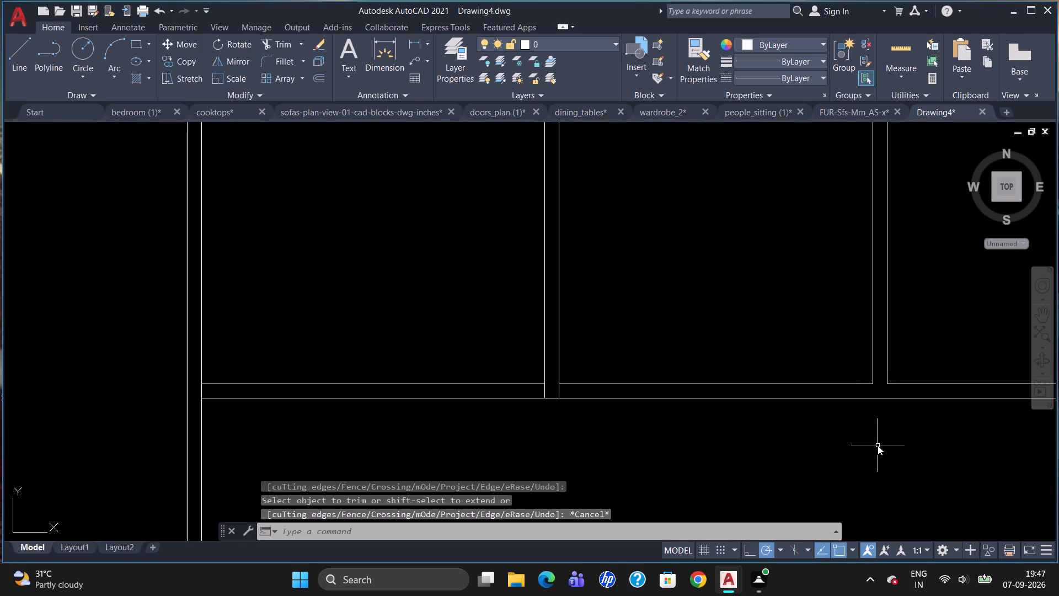
key(Return)
key(y)
key(BackSpace)
text(TK)
key(Return)
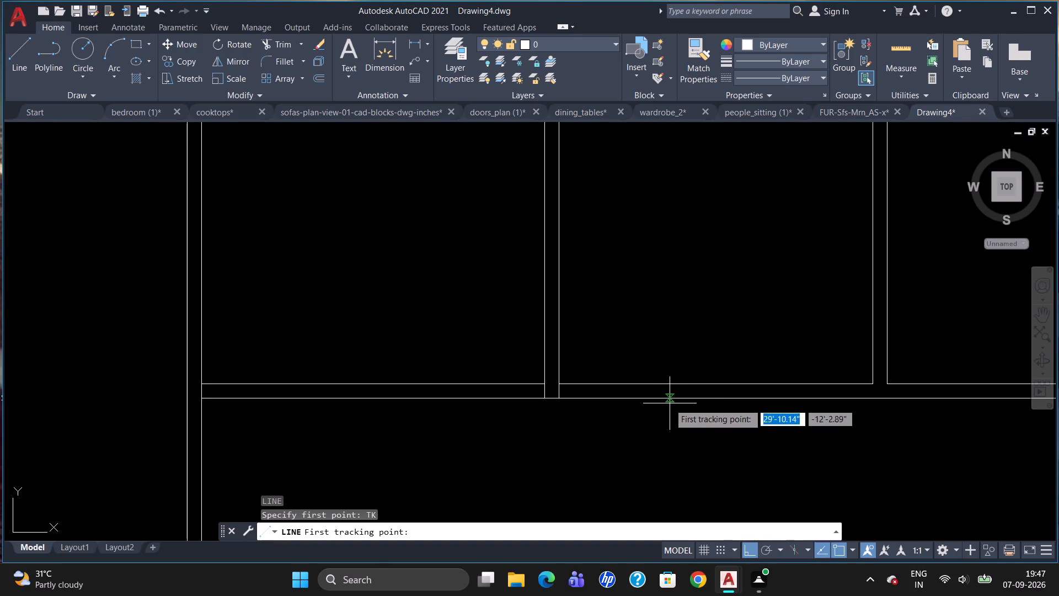
click(546, 384)
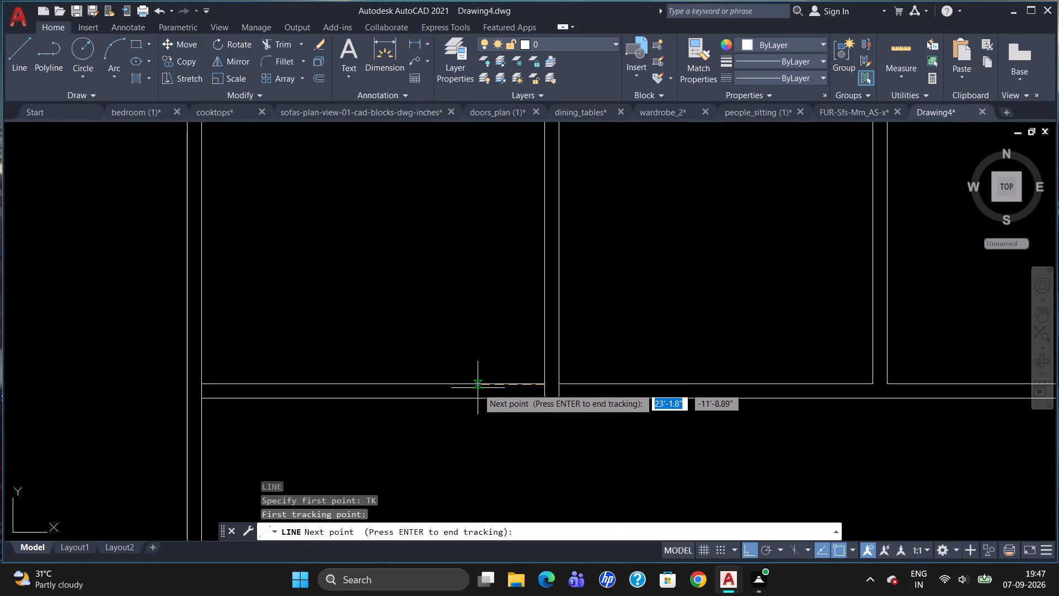
text(3')
key(Return)
key(Return)
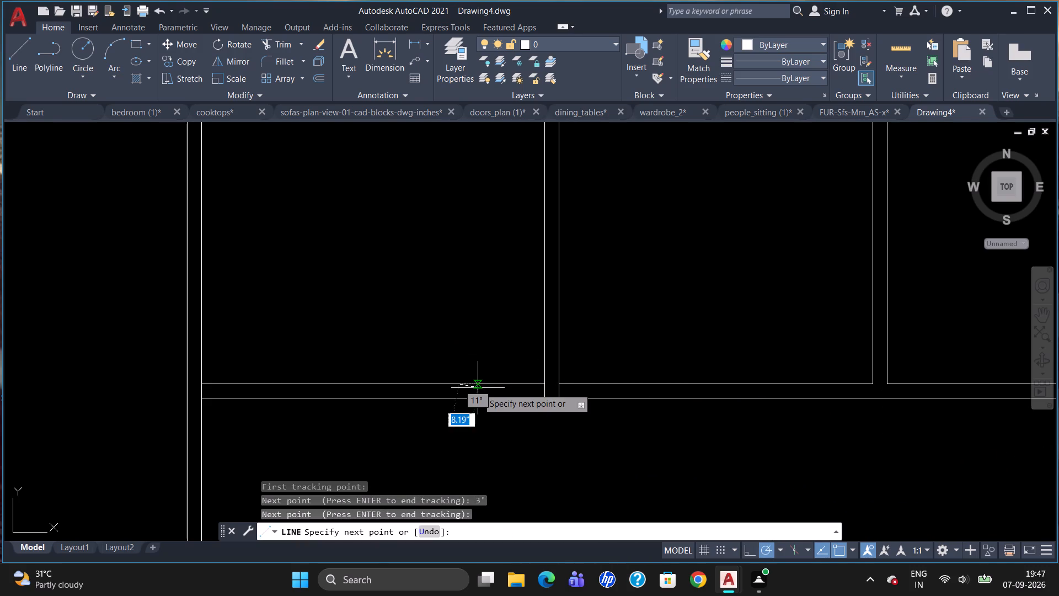
click(458, 399)
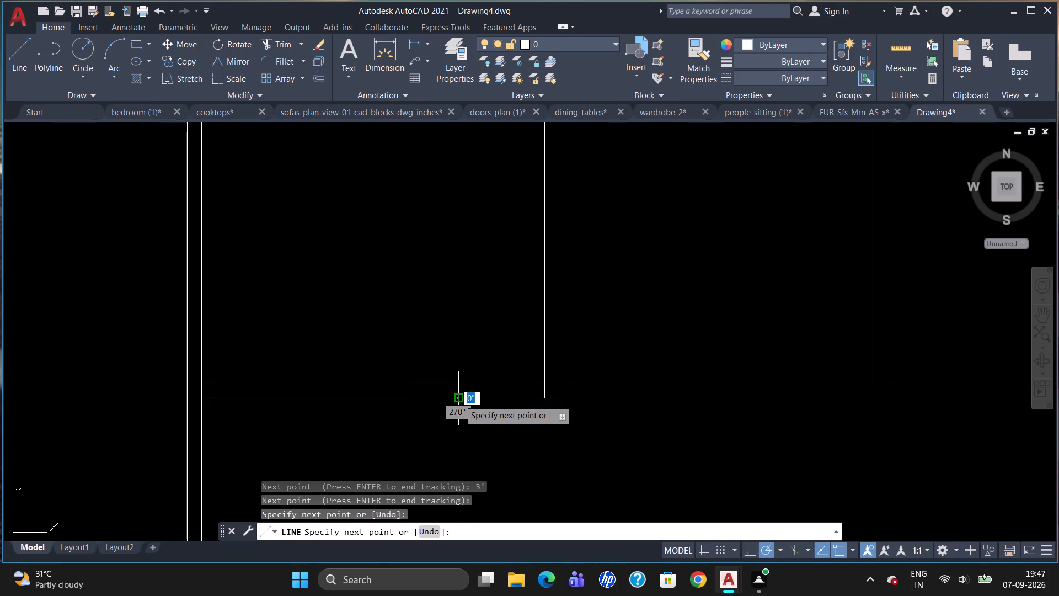
key(Escape)
Trim both horizontal wall lines between the new jamb line and the first partition to open a 3' doorway.
text(TR)
key(Return)
key(Return)
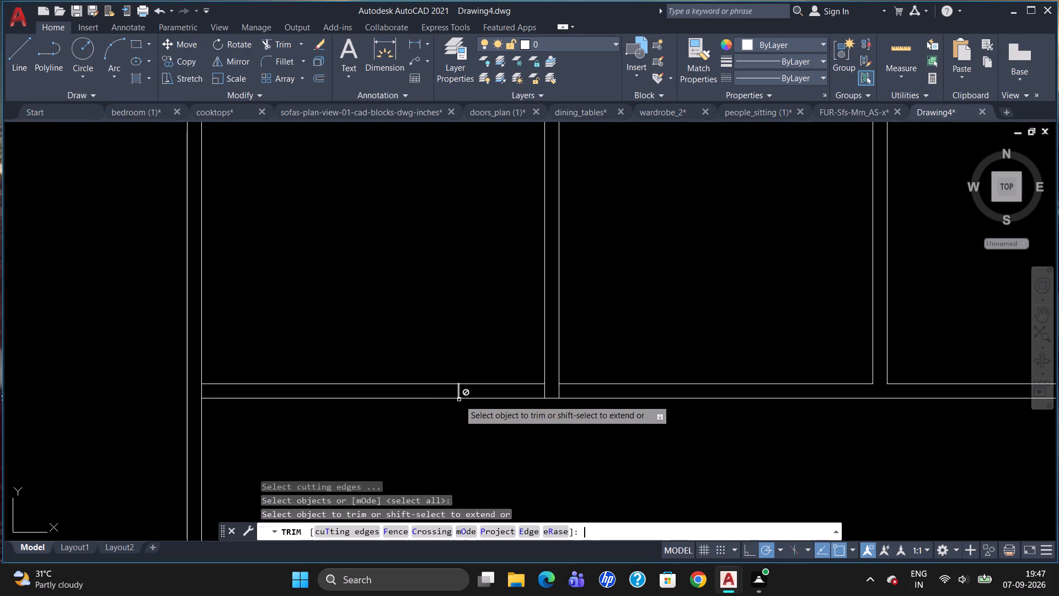
drag(482, 357, 498, 469)
click(498, 470)
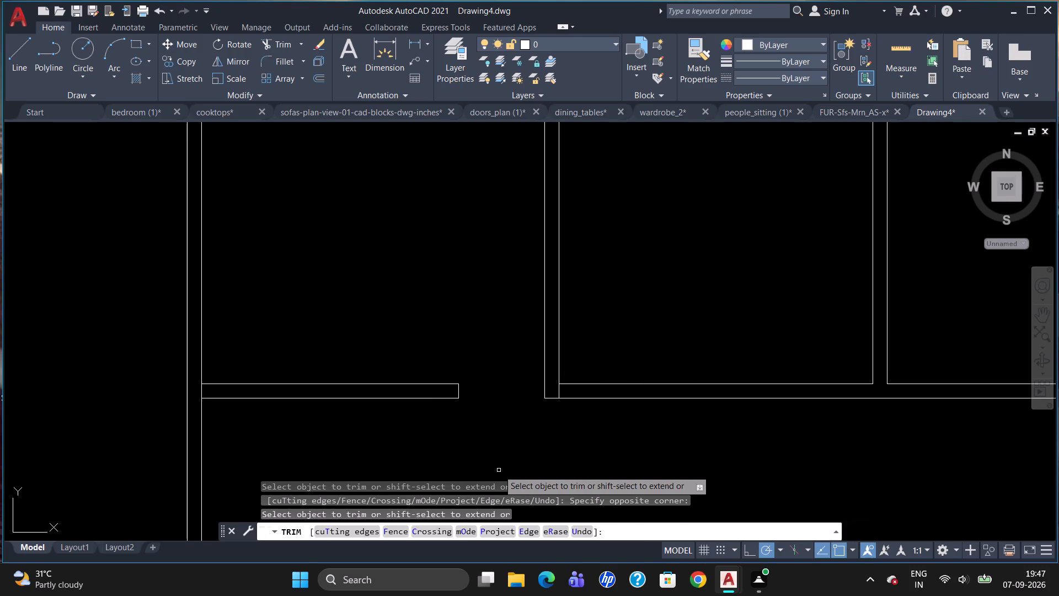
key(Escape)
Draw a jamb line across the horizontal wall, tracked 3' right of the first partition's right face.
scroll(500, 361, down, 1)
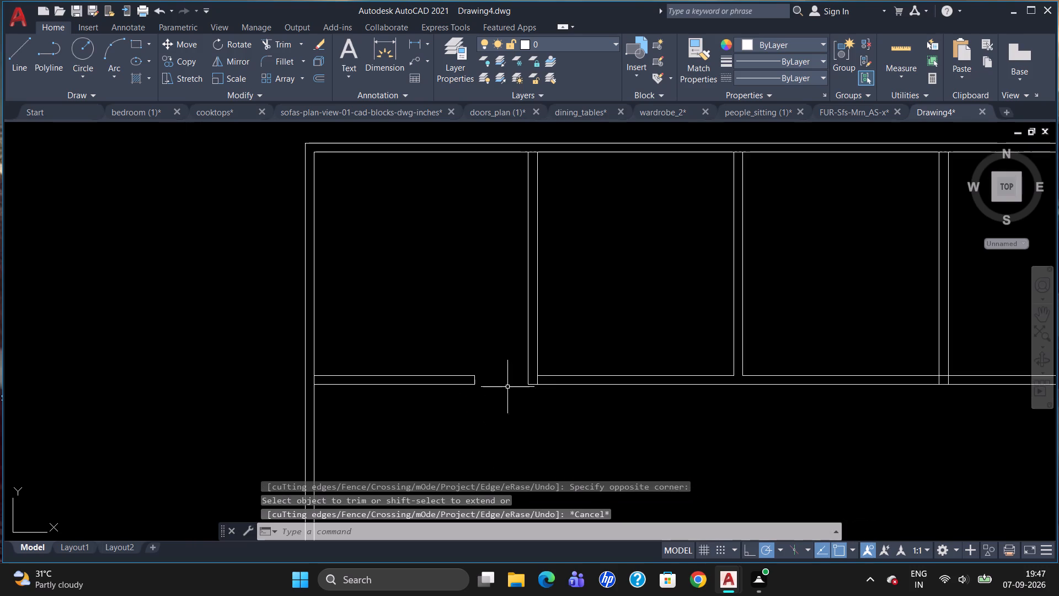
scroll(621, 384, up, 1)
key(l)
key(Return)
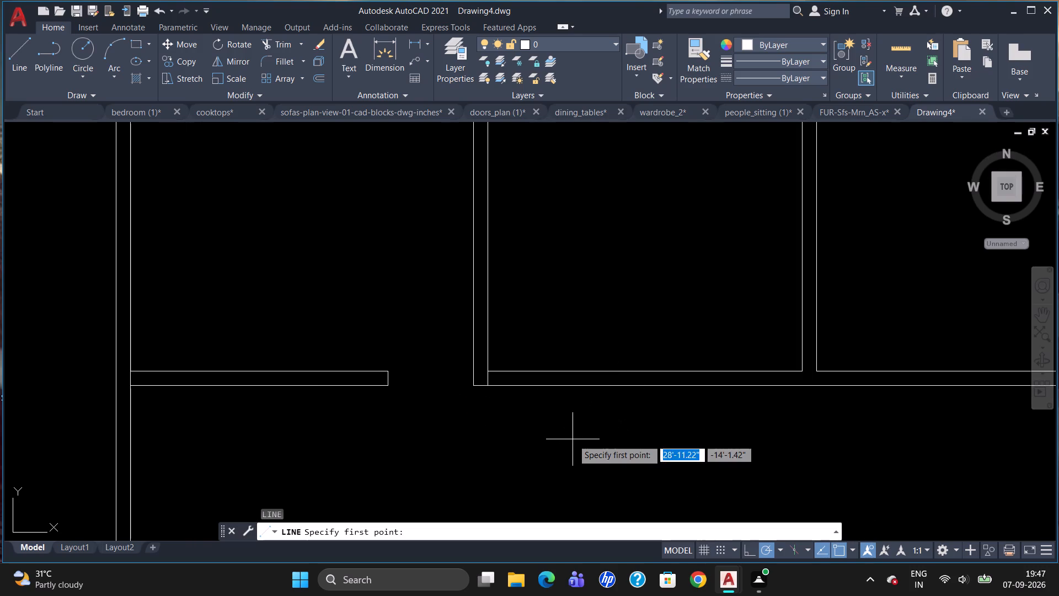
text(TK)
key(Return)
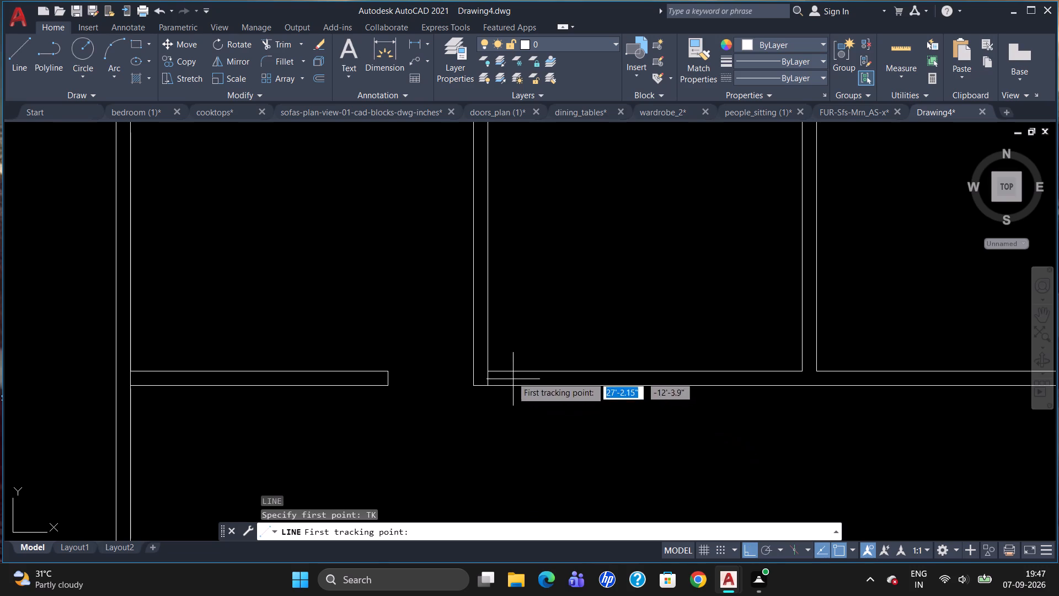
drag(483, 372, 489, 375)
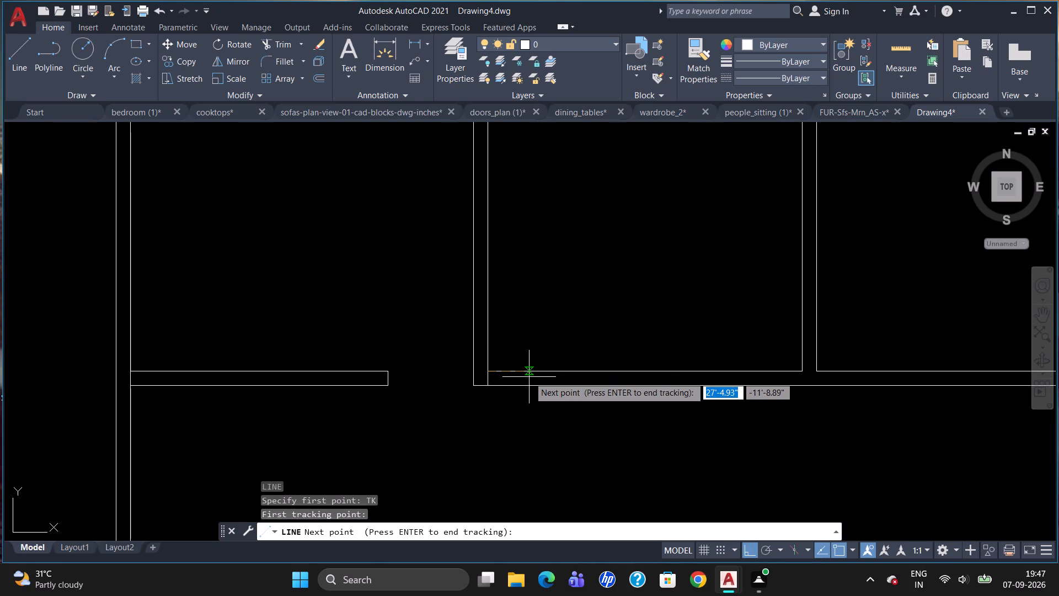
text(3')
key(Return)
key(Return)
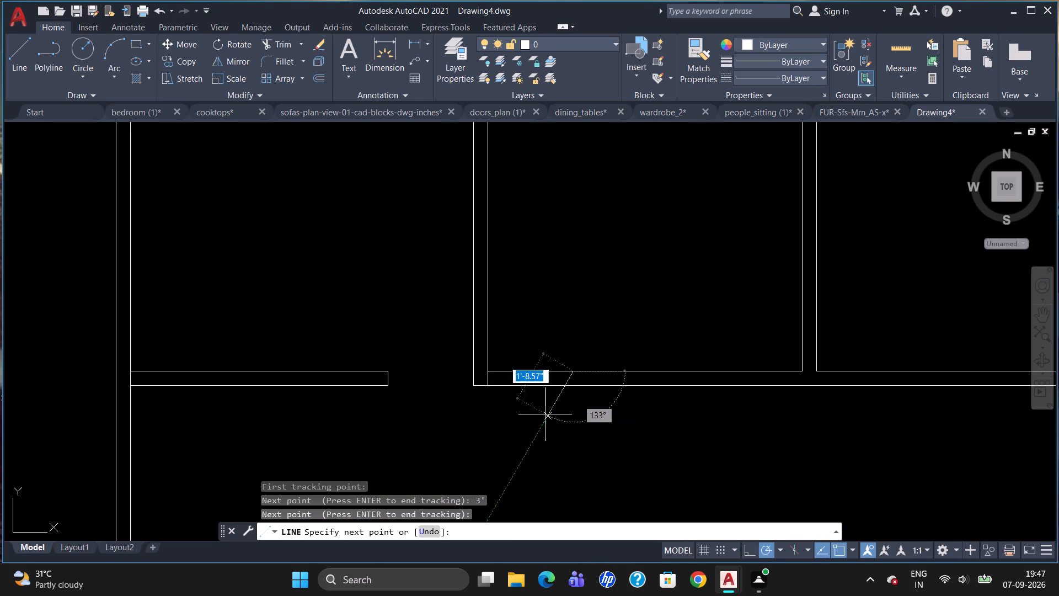
click(576, 386)
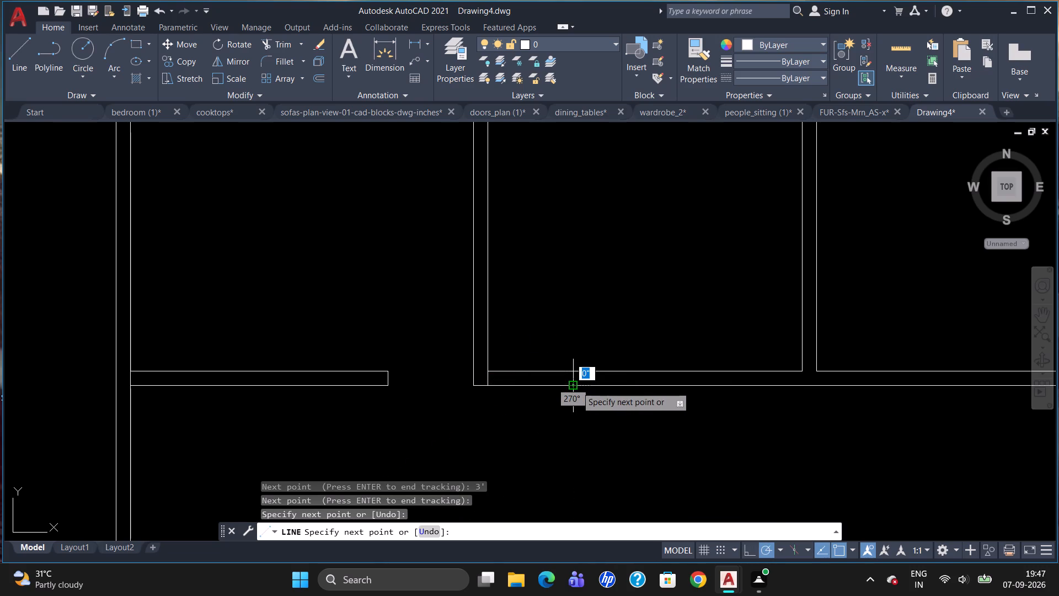
key(Escape)
Trim both horizontal wall lines between the first partition's right face and the new jamb line to open the second doorway.
text(TR)
key(Return)
key(Return)
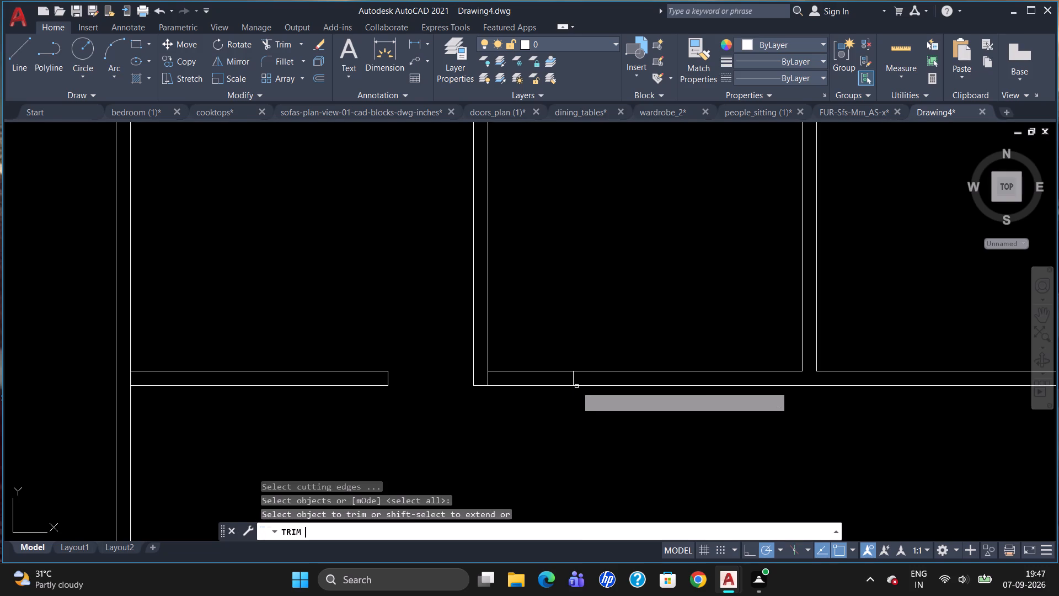
drag(549, 340, 537, 437)
click(537, 437)
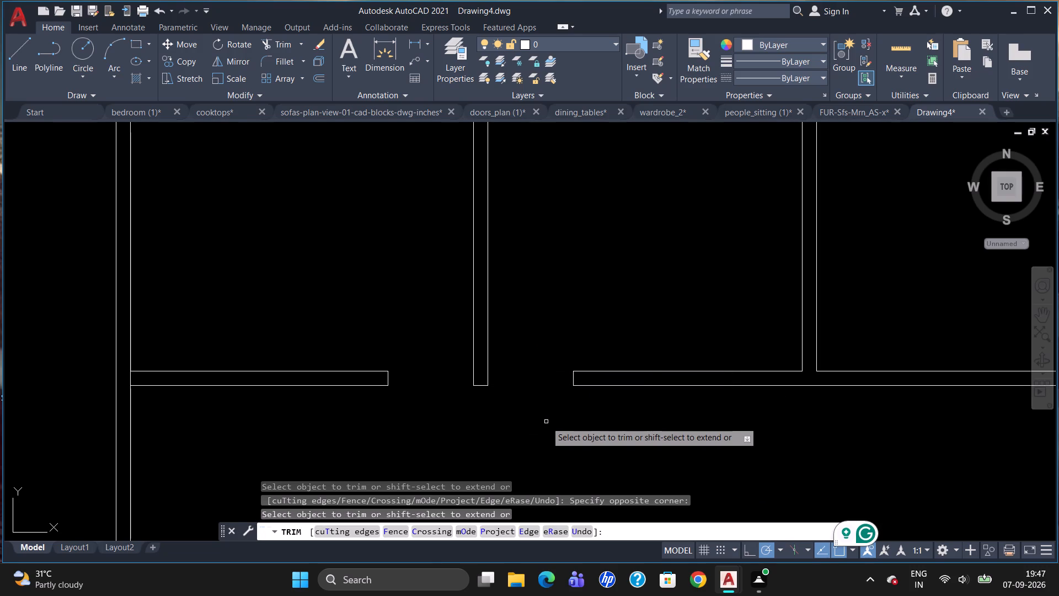
scroll(546, 411, down, 2)
key(Escape)
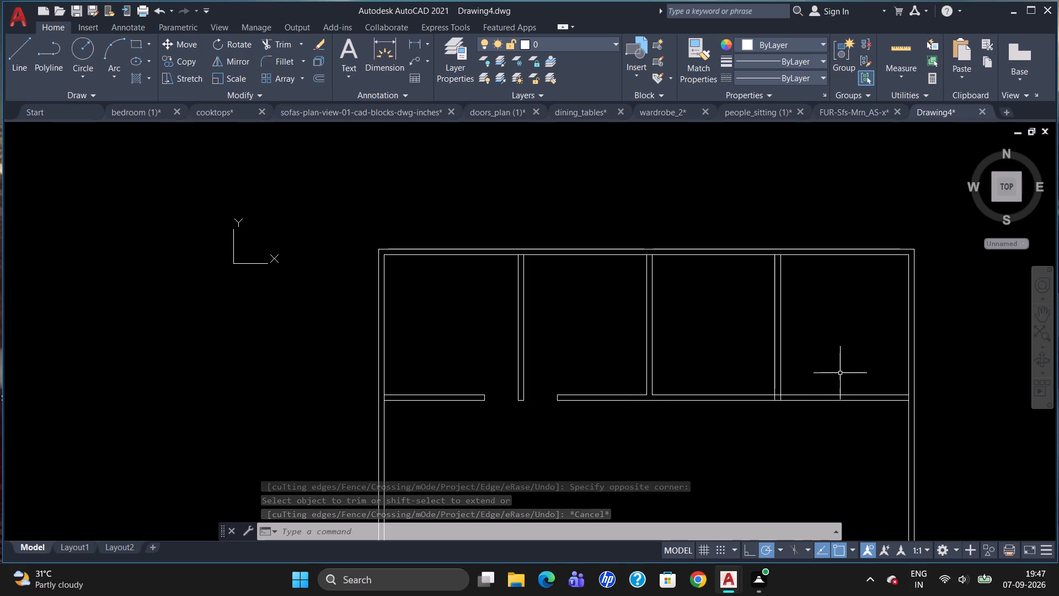
Trim the horizontal wall's upper line between the third partition's two faces, undoing the trims that include the partition's line end.
scroll(837, 374, up, 1)
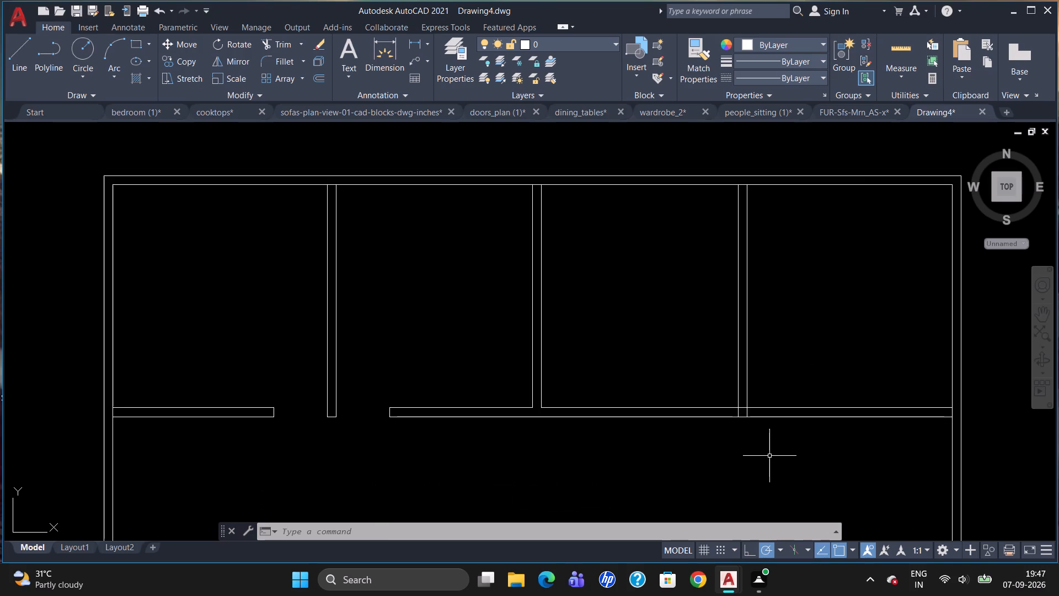
text(TR)
key(Return)
key(Return)
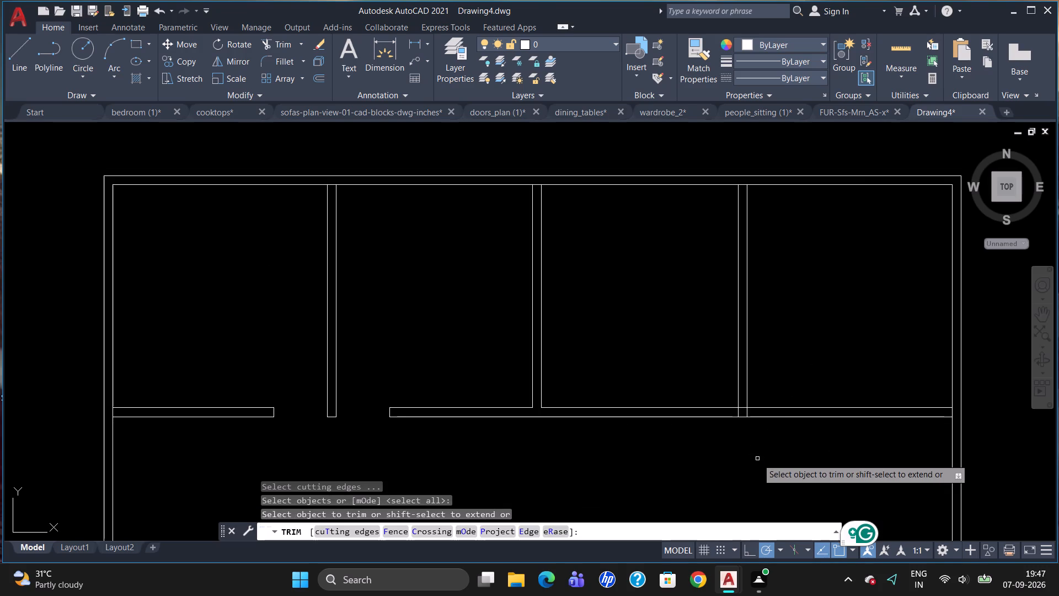
click(746, 413)
click(742, 409)
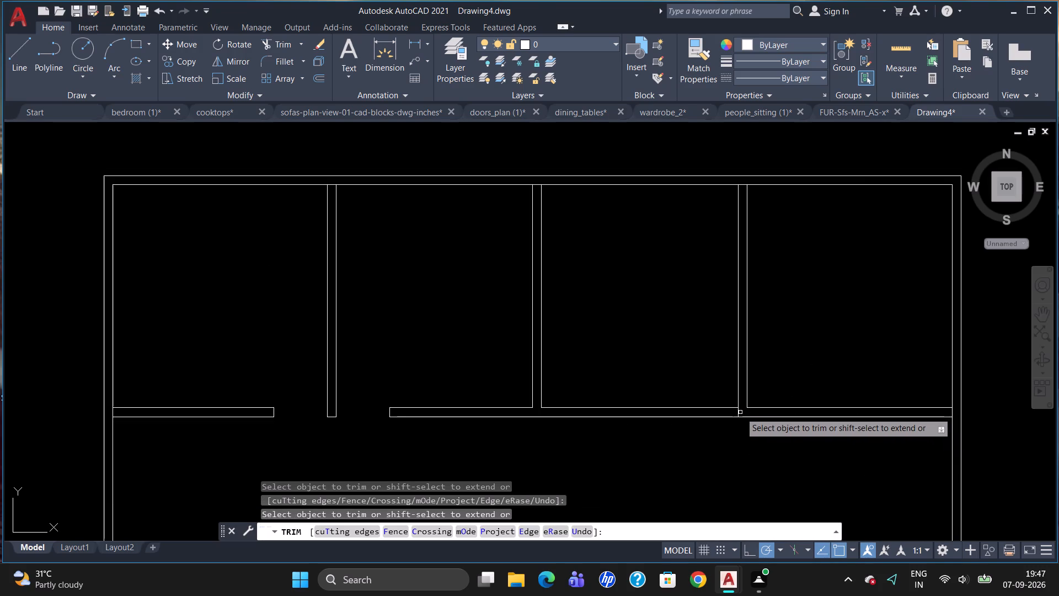
key(u)
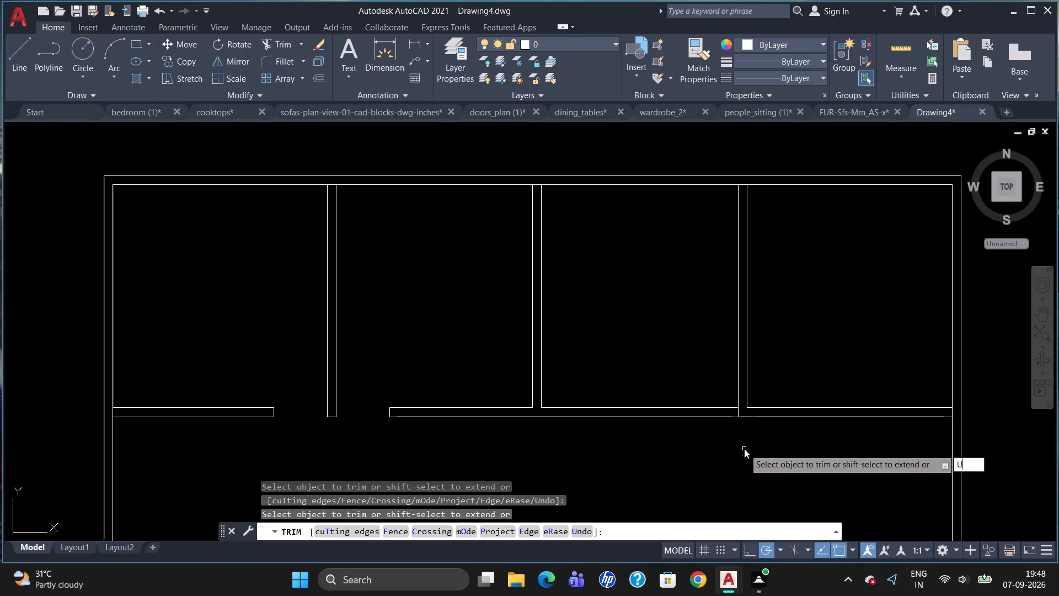
key(Return)
key(u)
key(Return)
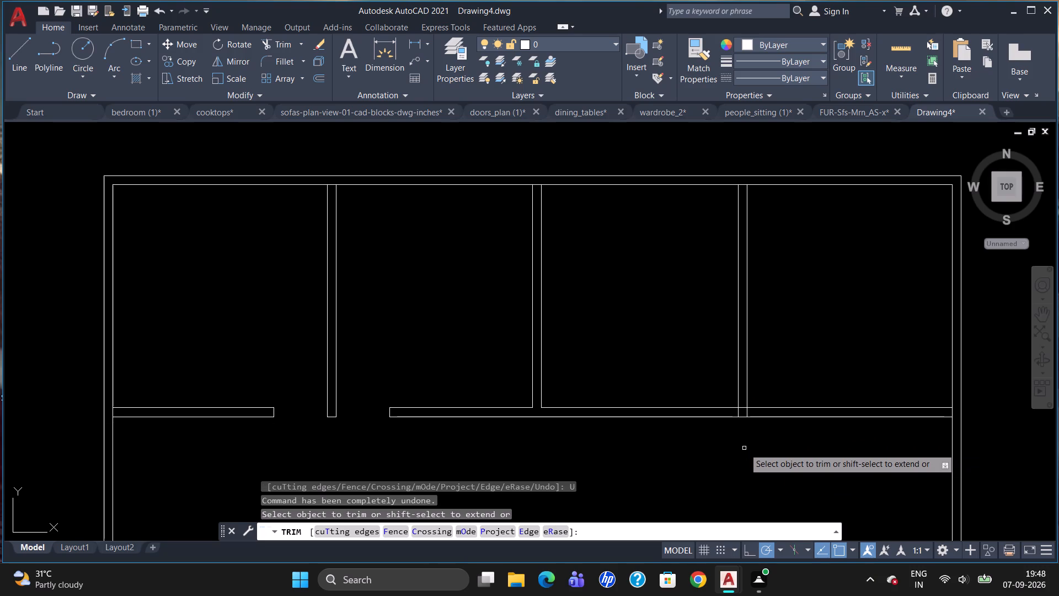
scroll(747, 410, up, 2)
click(738, 407)
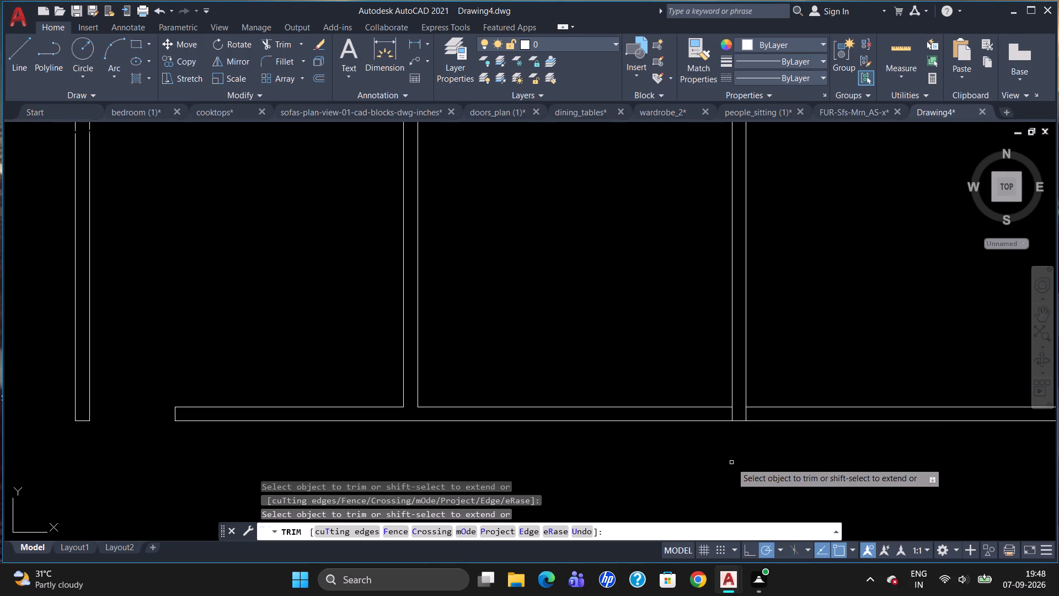
key(Escape)
Draw a jamb line across the horizontal wall, tracked 3' left of the third partition's left face.
key(l)
key(Return)
text(TK)
key(Return)
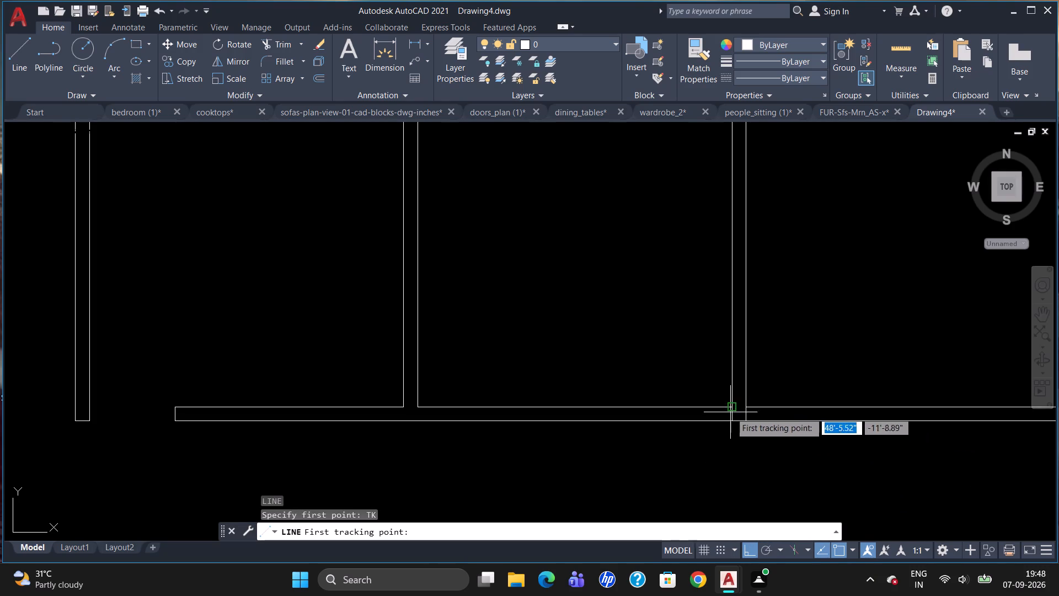
click(732, 408)
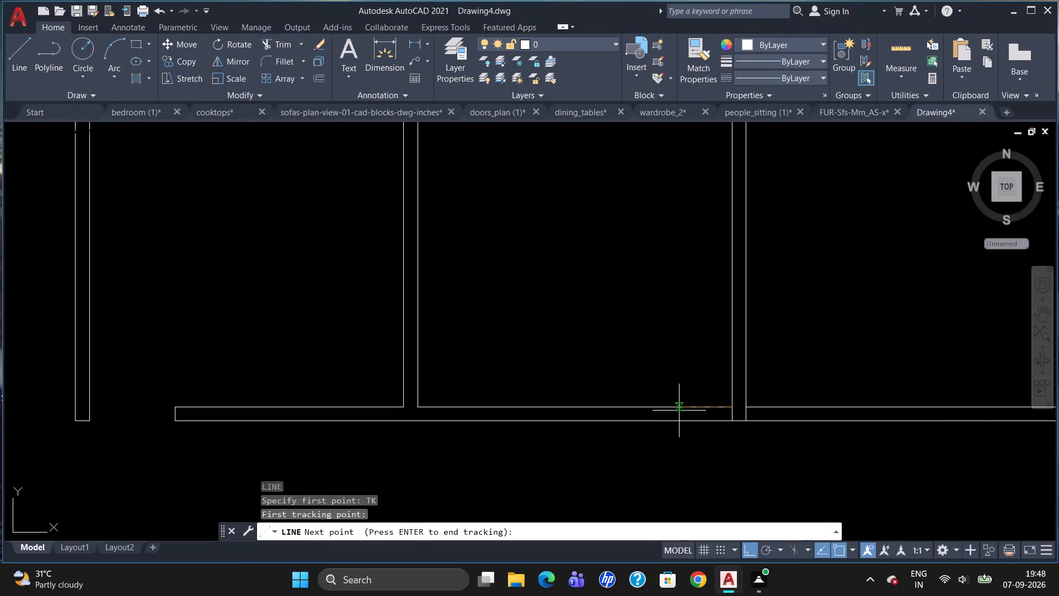
text(3')
key(Return)
key(Return)
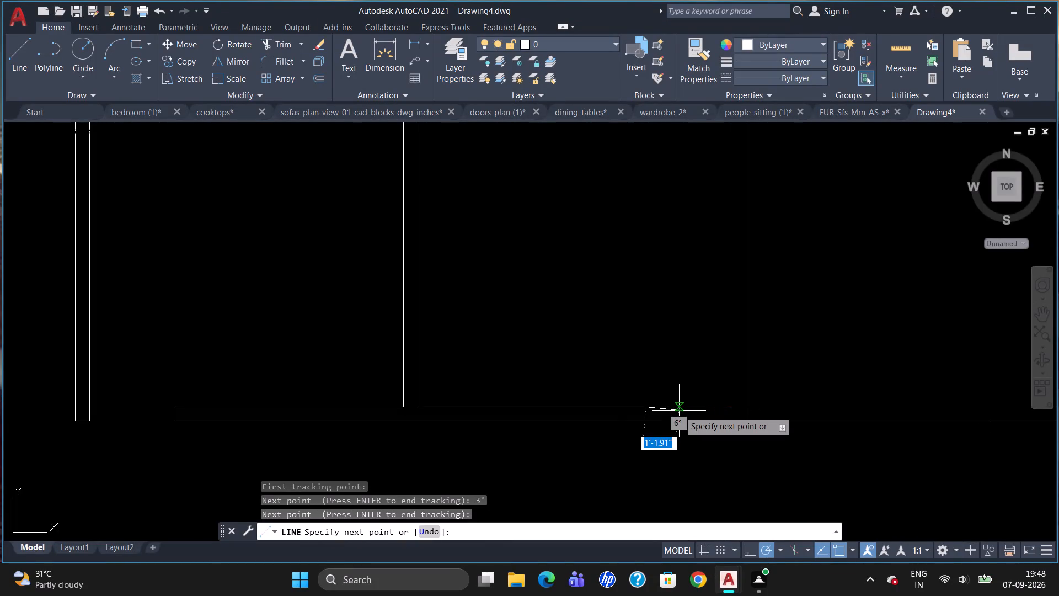
click(645, 422)
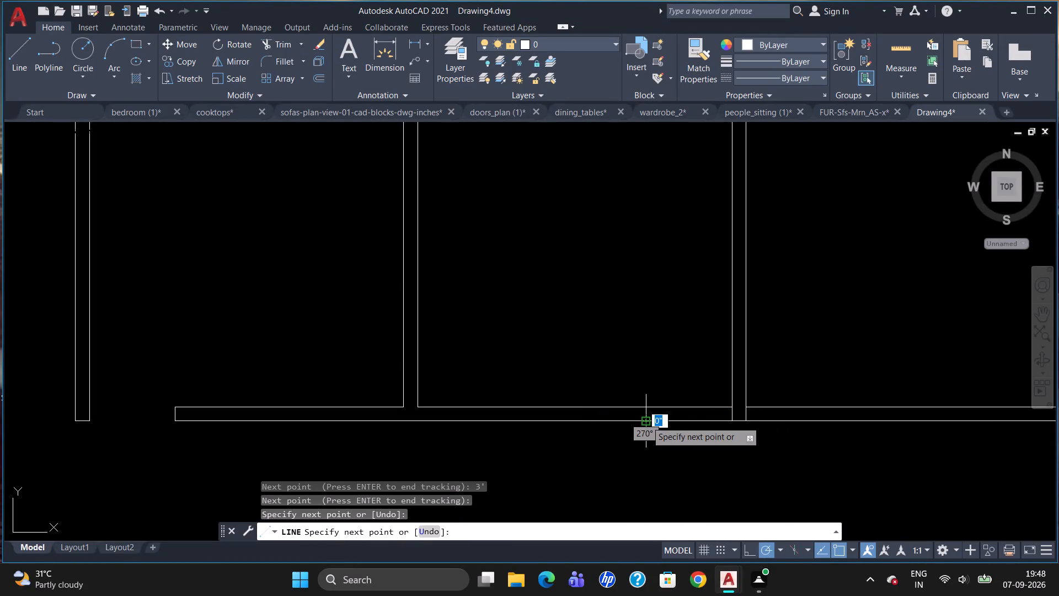
key(Escape)
Trim both horizontal wall lines between the new jamb line and the third partition to open a 3' doorway.
text(TR)
key(Return)
key(Return)
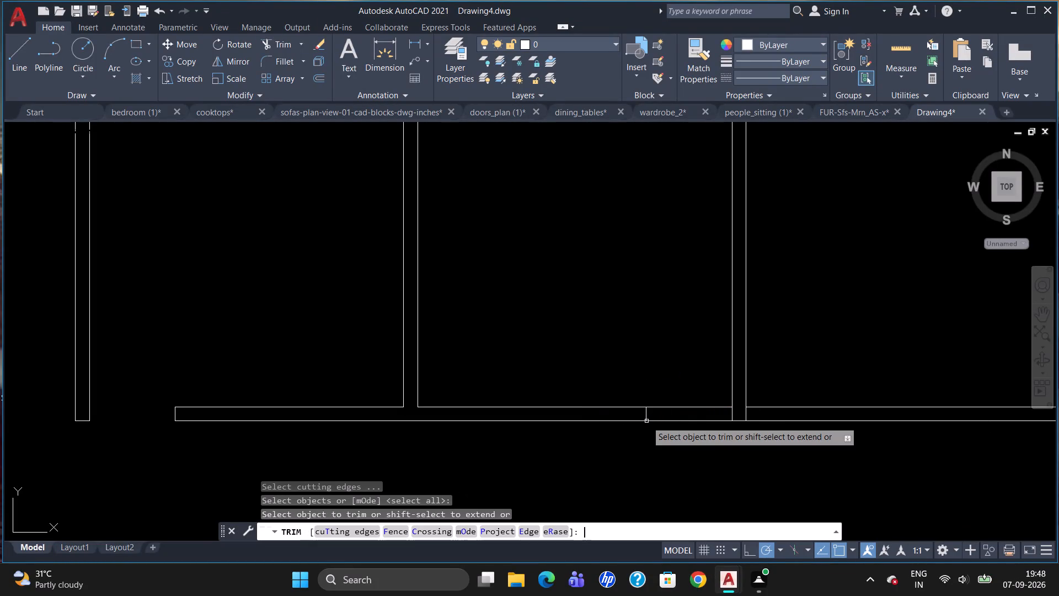
drag(664, 381, 681, 478)
click(681, 479)
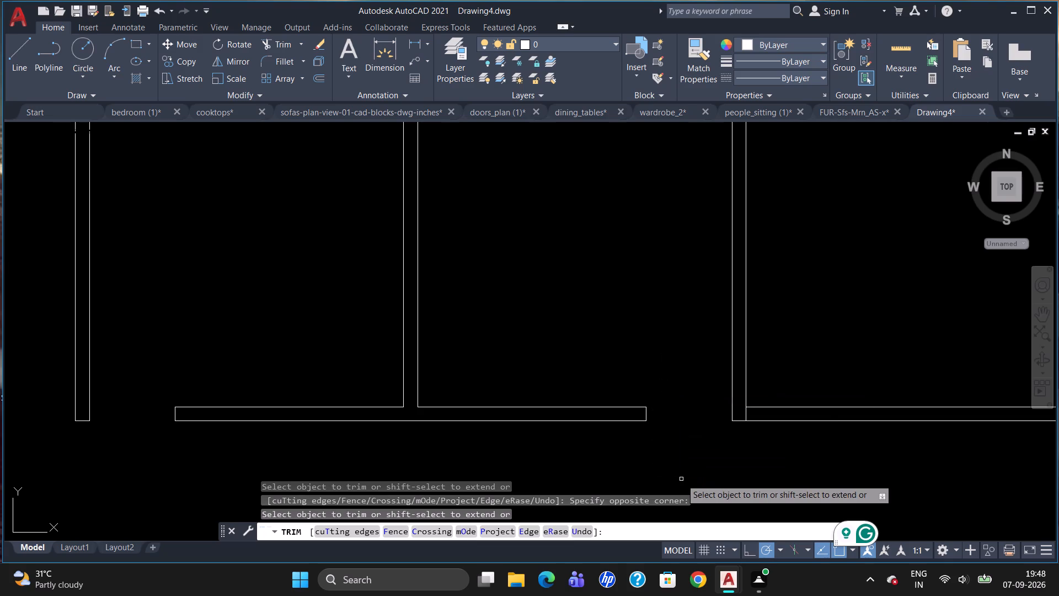
key(Escape)
Draw a jamb line across the horizontal wall, tracked 3' right of the third partition's right face.
scroll(693, 416, down, 2)
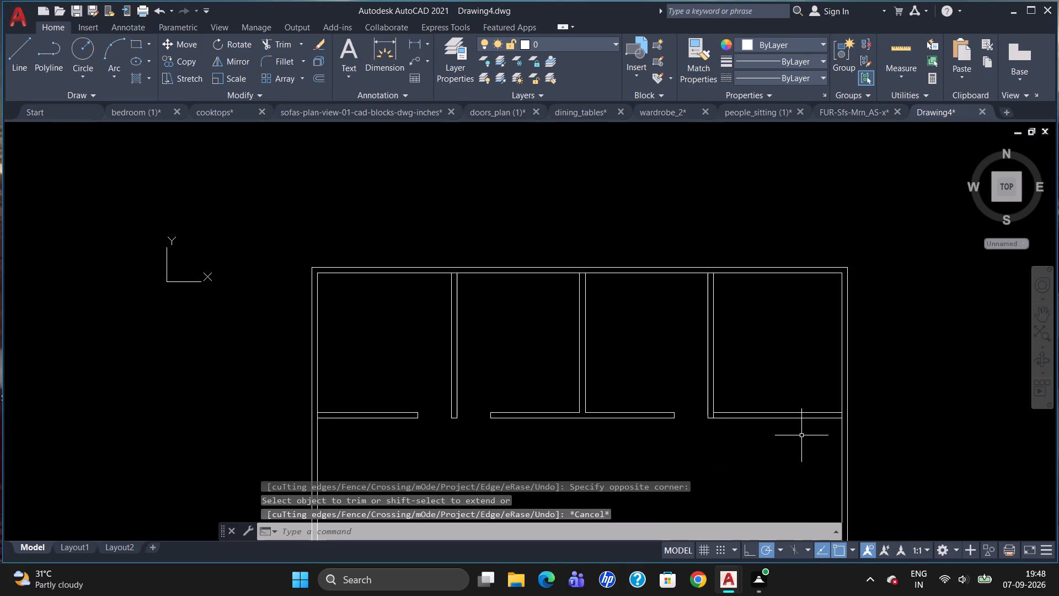
scroll(838, 431, up, 1)
key(l)
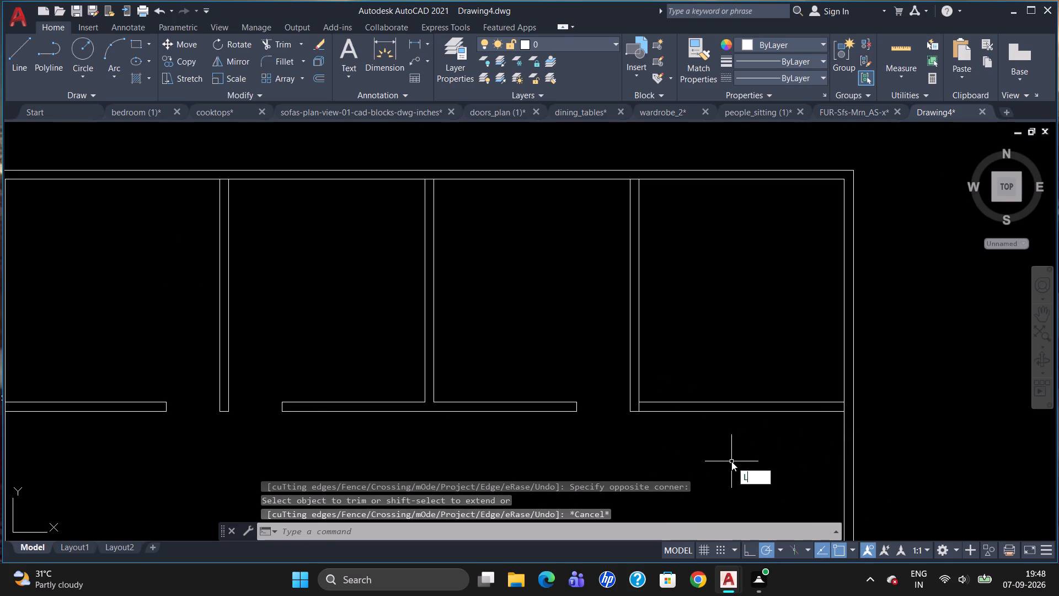
key(Return)
text(TK)
key(Return)
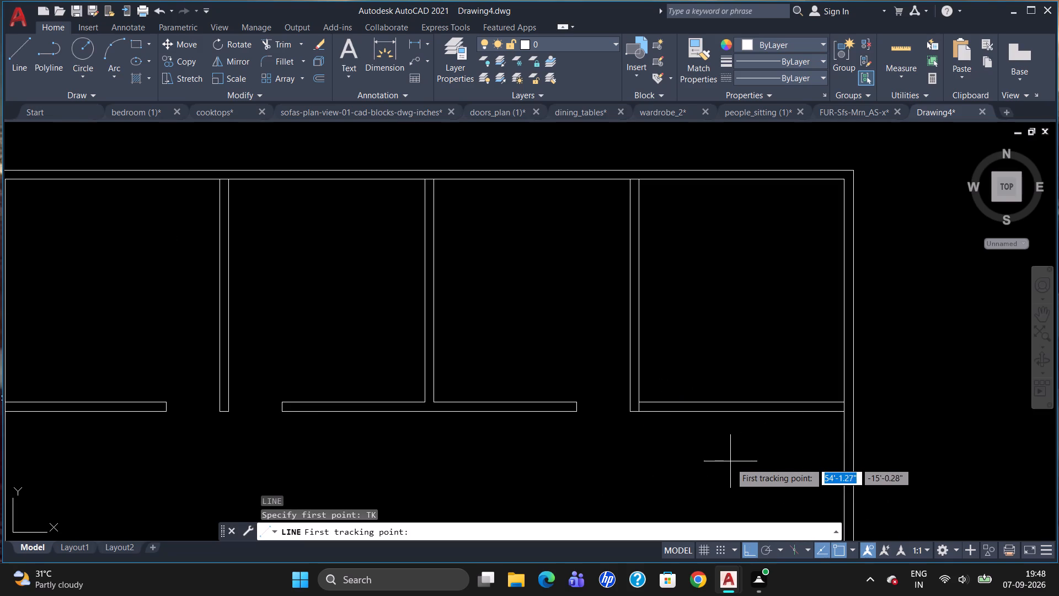
click(638, 398)
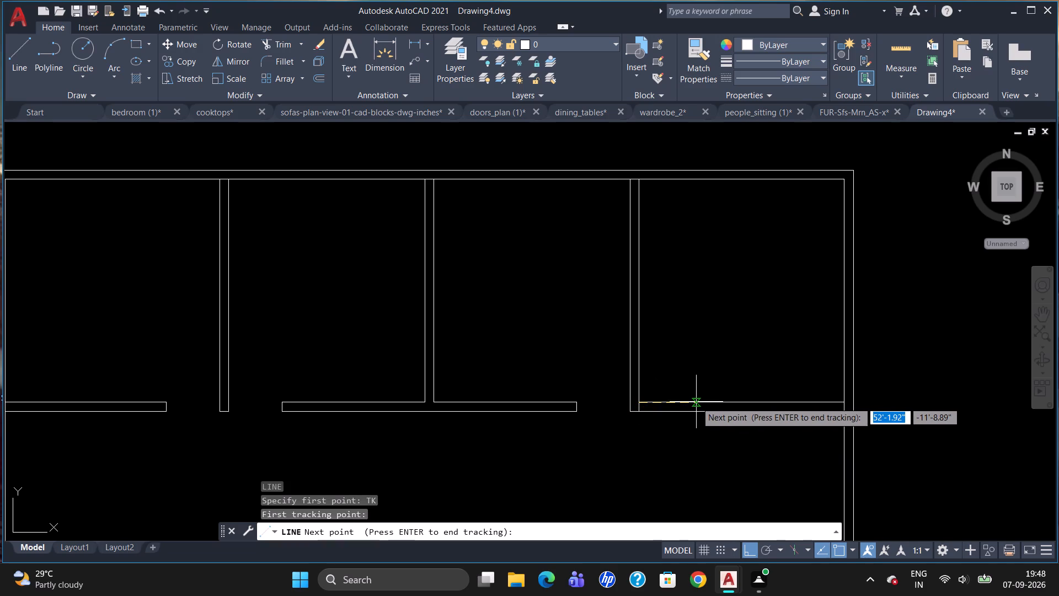
text(3')
key(Return)
key(Return)
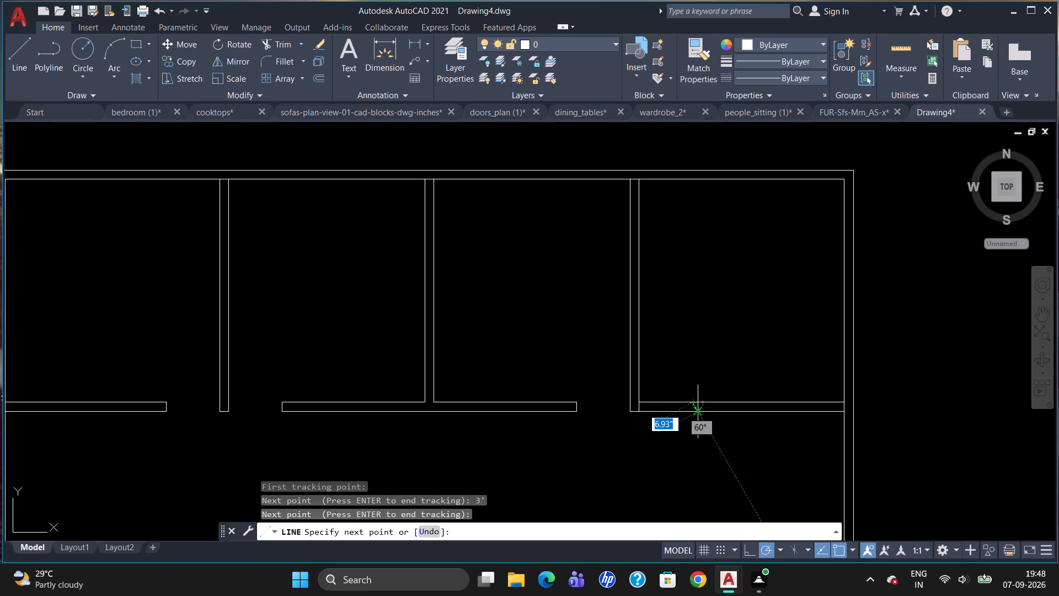
scroll(688, 422, up, 2)
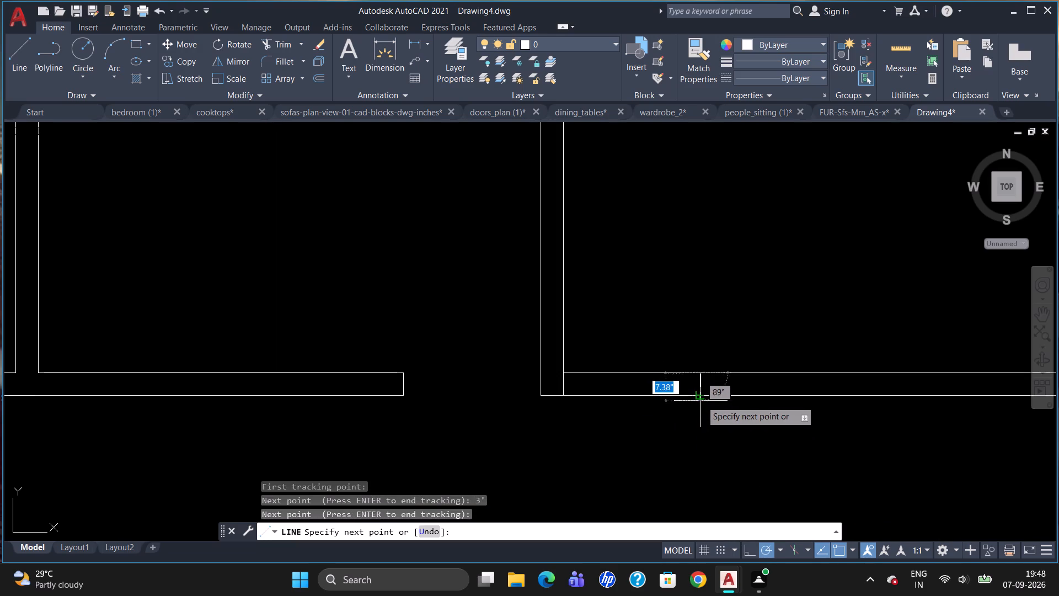
click(701, 401)
key(Escape)
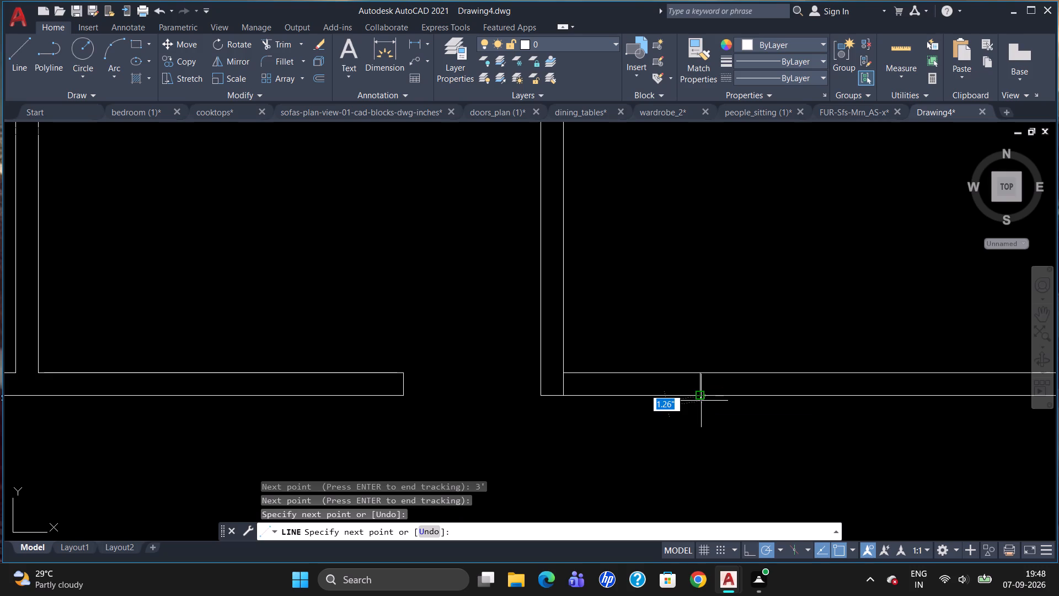
Trim both horizontal wall lines between the third partition and the jamb on its right to open a 3' doorway.
text(TR)
key(Return)
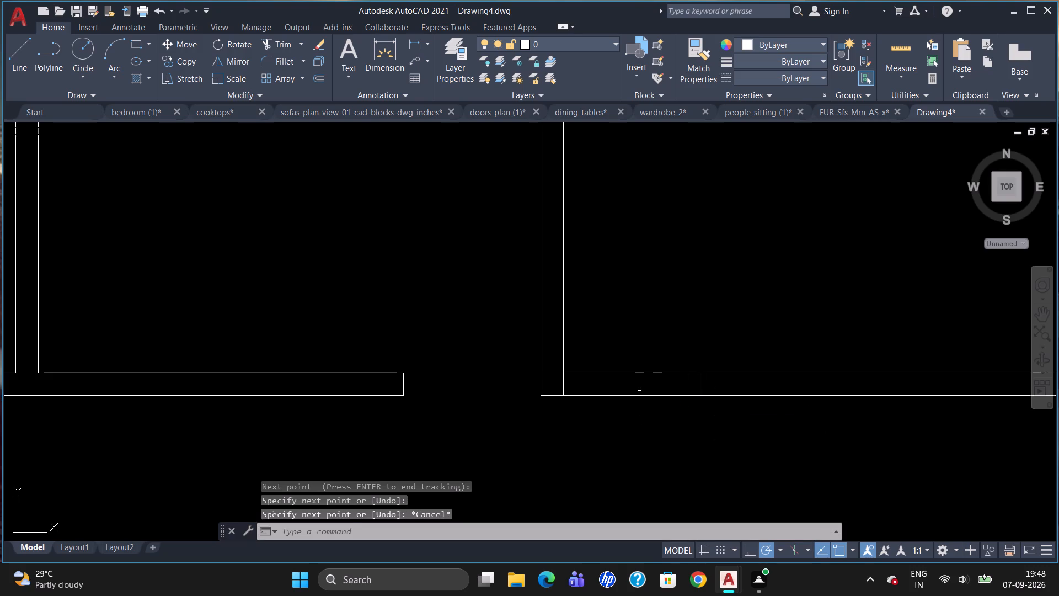
key(Return)
drag(632, 347, 633, 452)
click(633, 452)
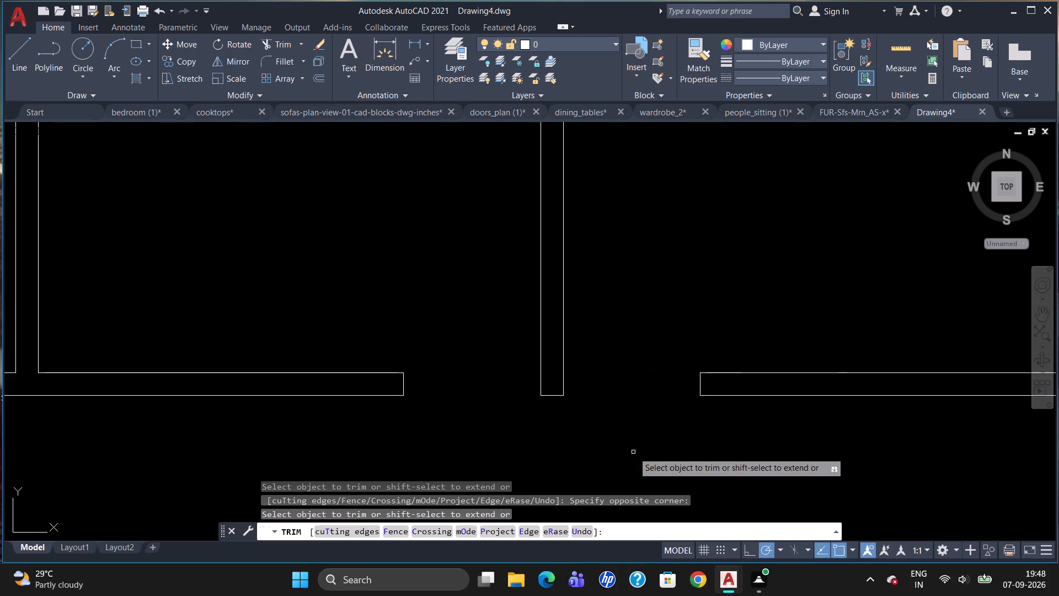
scroll(635, 327, down, 2)
scroll(650, 391, down, 2)
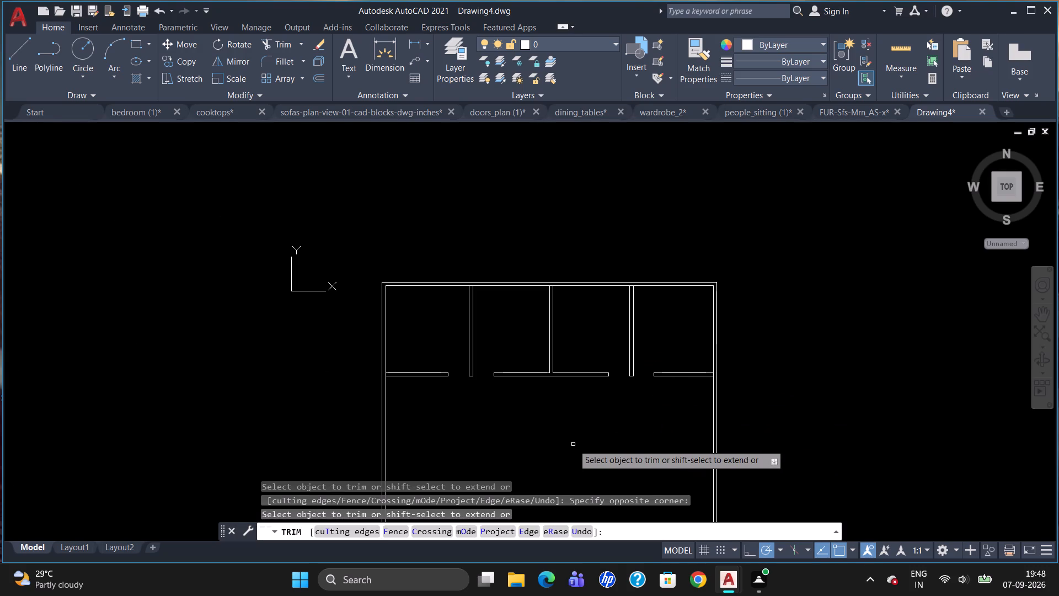
key(Escape)
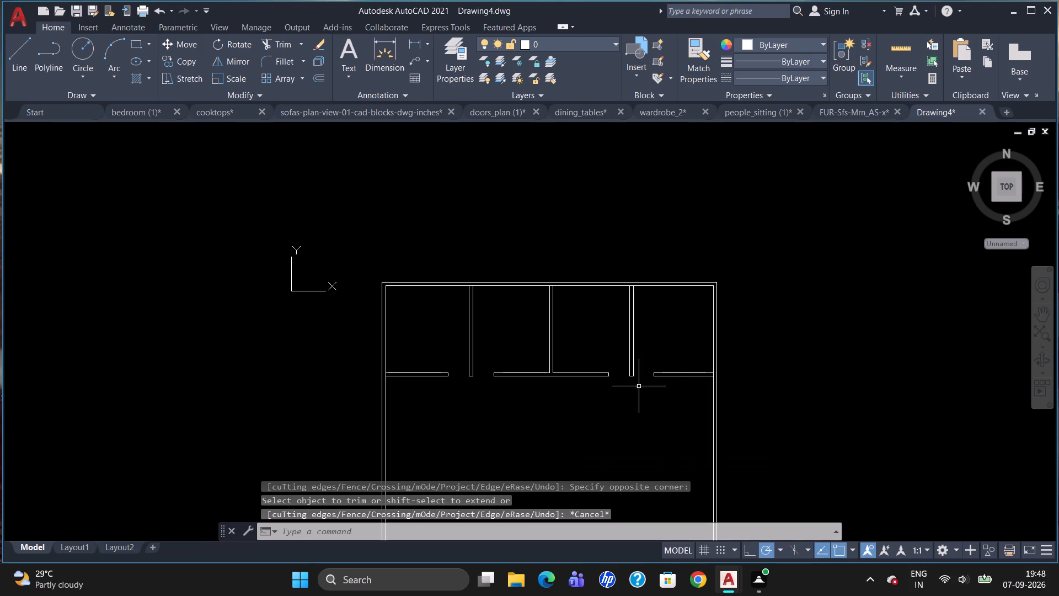
Trim the top outer wall's inner line between the two faces of each of the three vertical partitions.
text(TR)
key(Return)
key(Return)
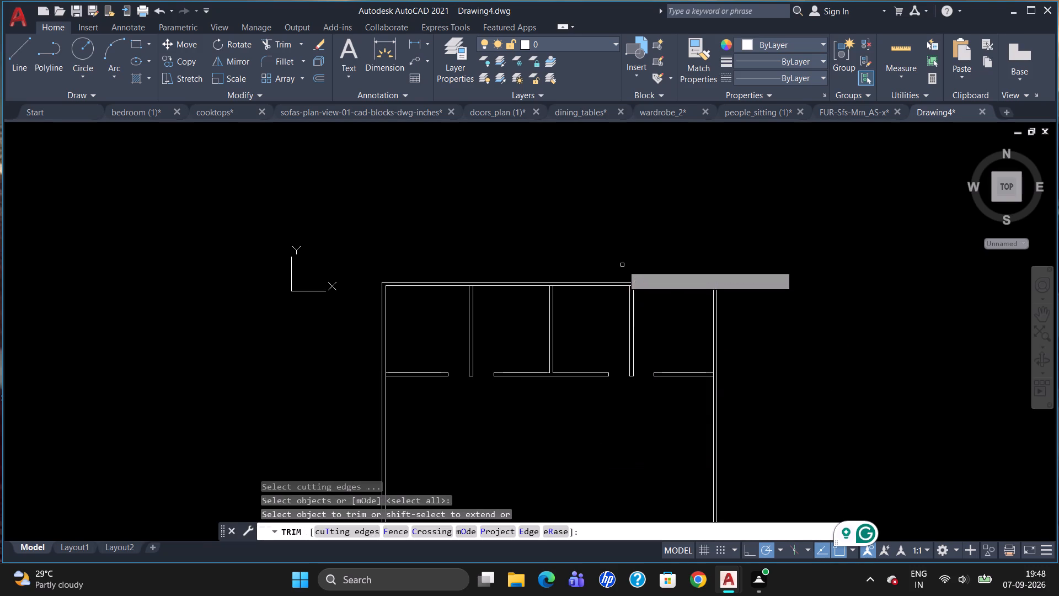
scroll(622, 264, up, 3)
click(661, 354)
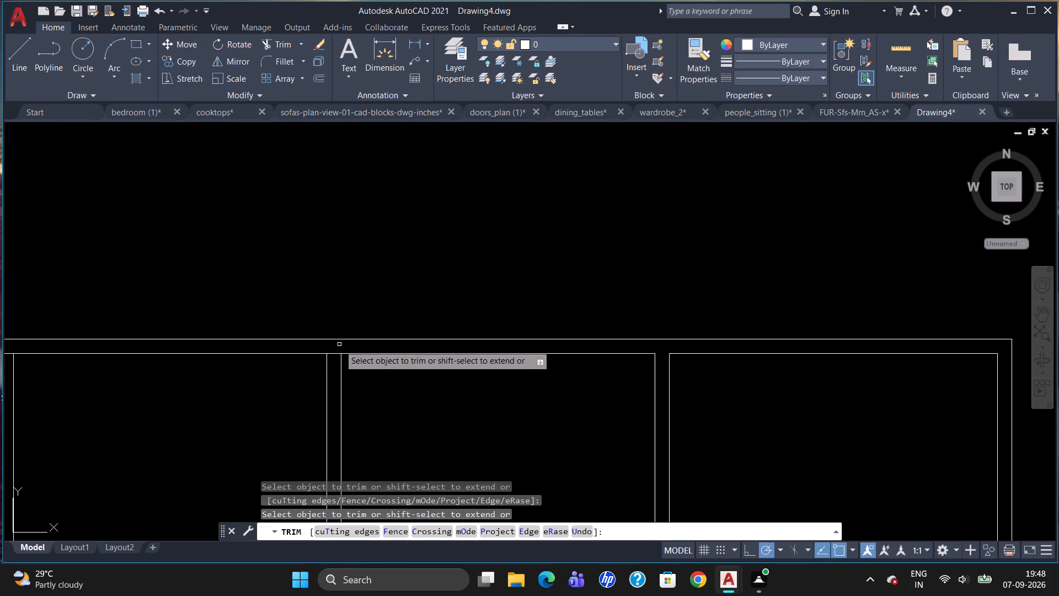
click(339, 356)
click(336, 354)
scroll(393, 305, down, 3)
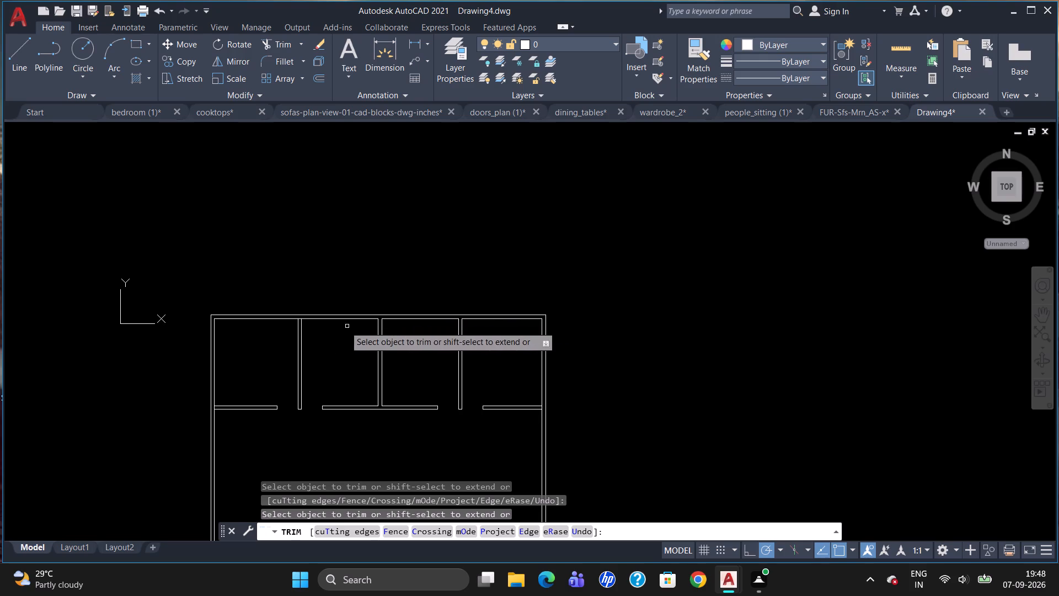
scroll(287, 311, up, 3)
click(333, 334)
scroll(418, 281, down, 3)
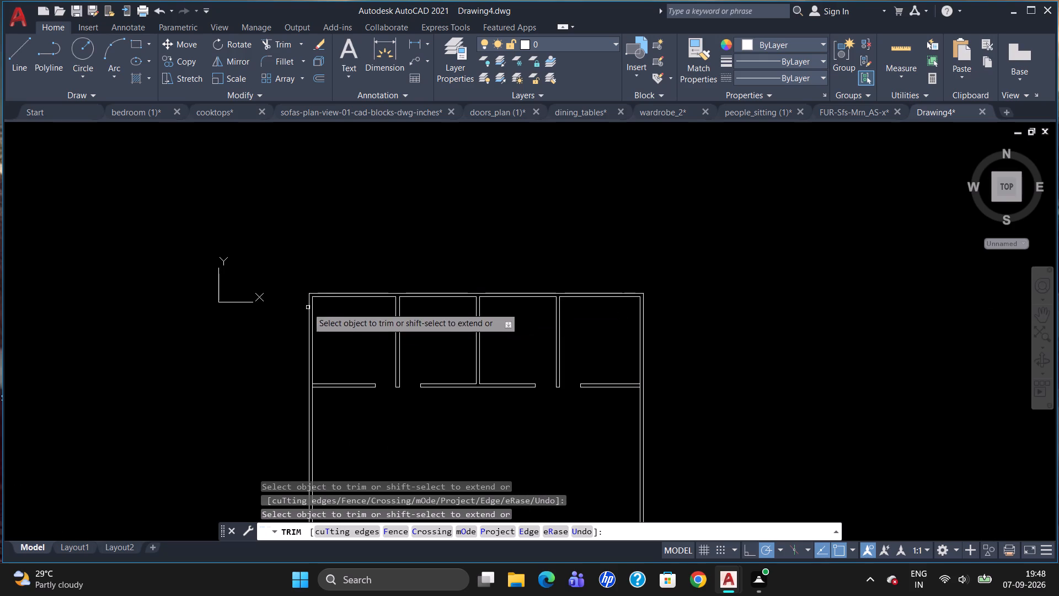
Trim the inner lines of the left and right outer walls where the horizontal wall's two ends meet them.
scroll(306, 301, up, 2)
scroll(417, 223, down, 2)
scroll(379, 322, up, 3)
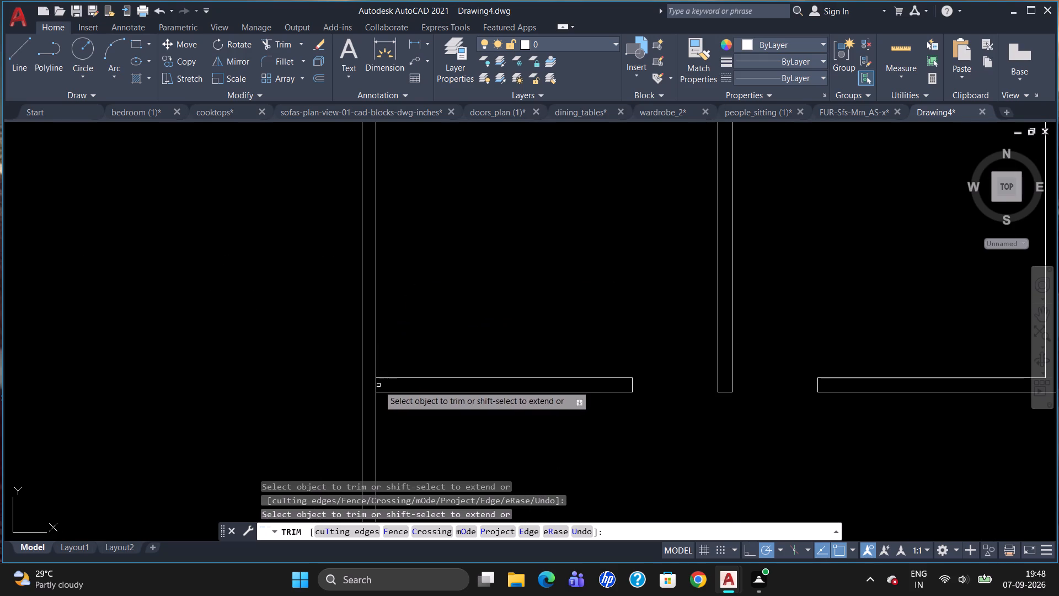
click(377, 385)
scroll(470, 269, down, 3)
scroll(799, 310, up, 2)
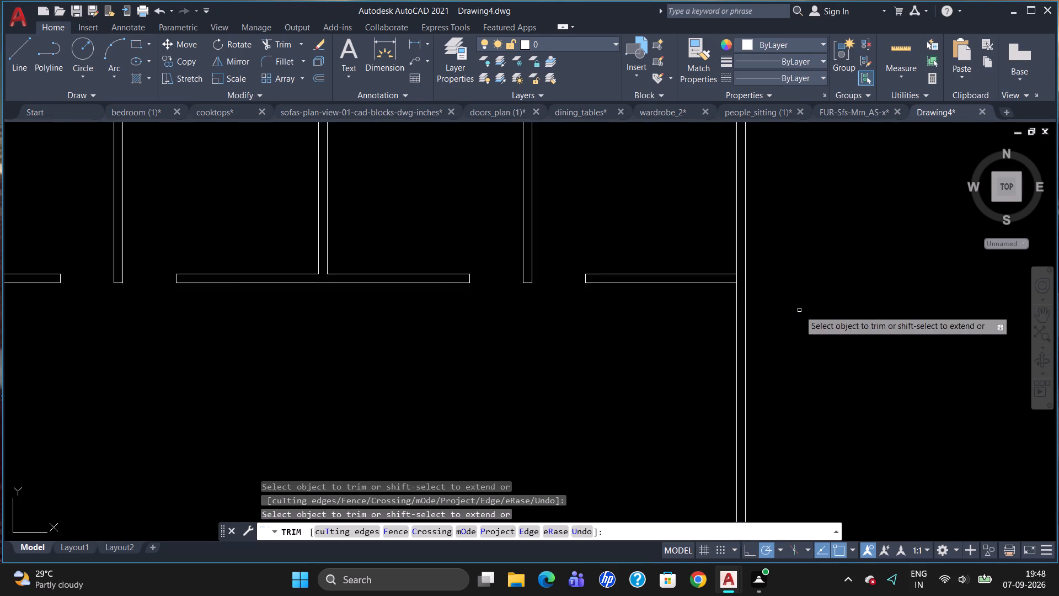
scroll(799, 310, up, 2)
click(679, 236)
scroll(725, 222, down, 3)
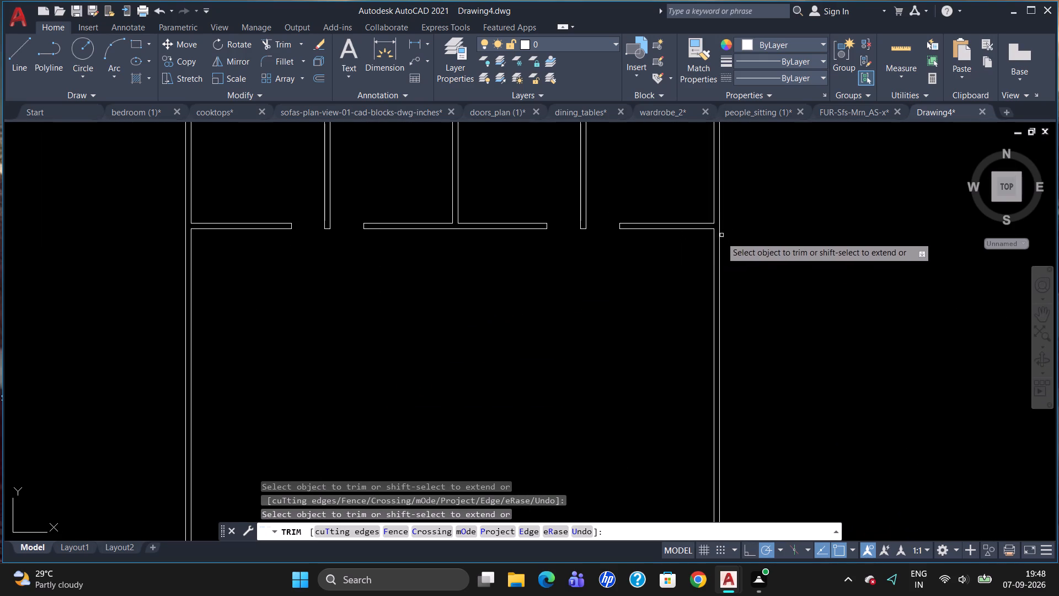
scroll(639, 285, down, 2)
scroll(482, 268, up, 2)
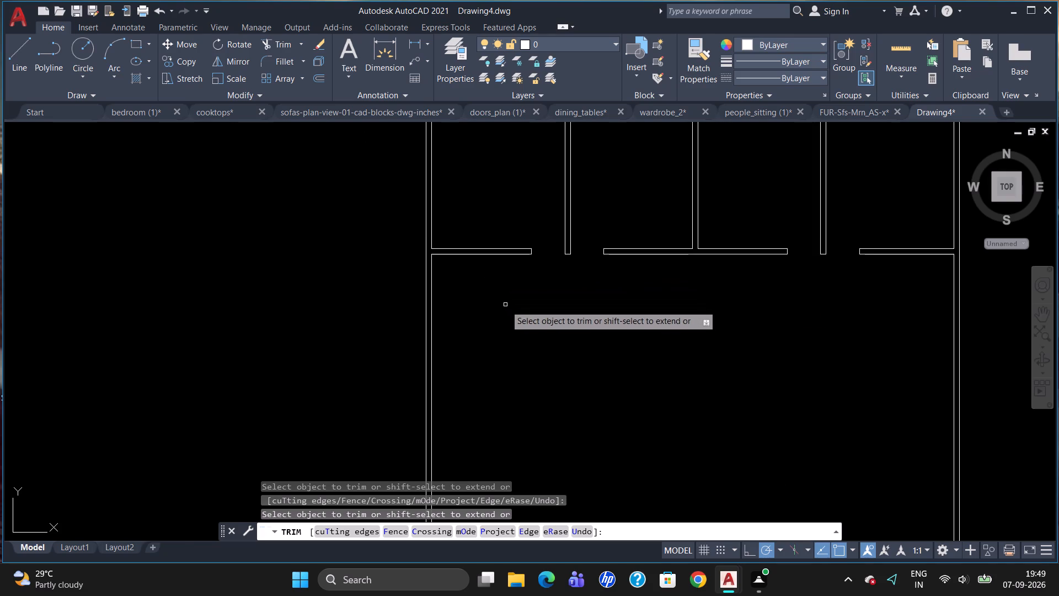
scroll(521, 318, up, 1)
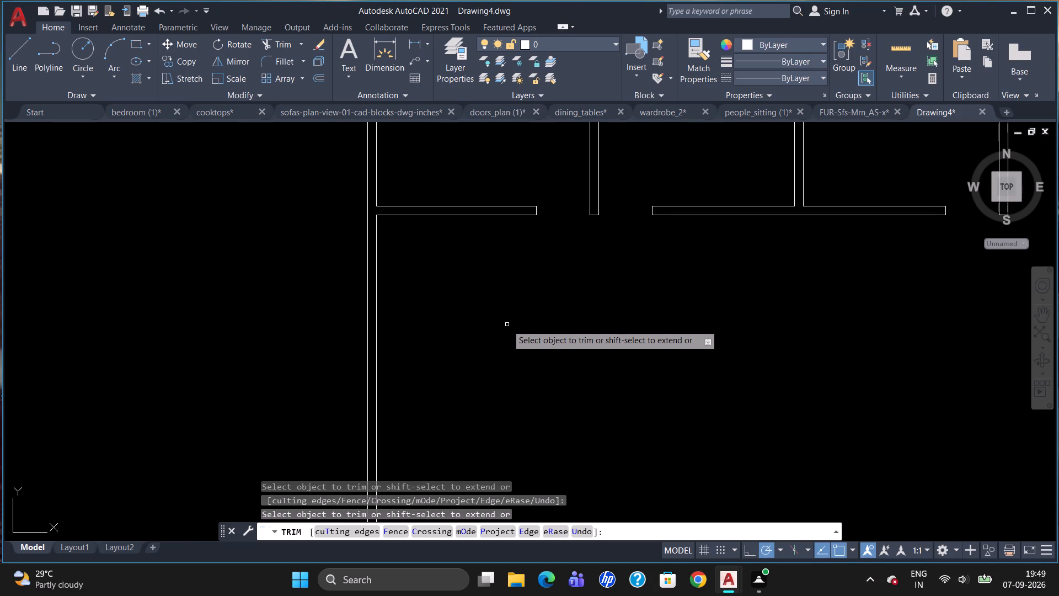
key(Escape)
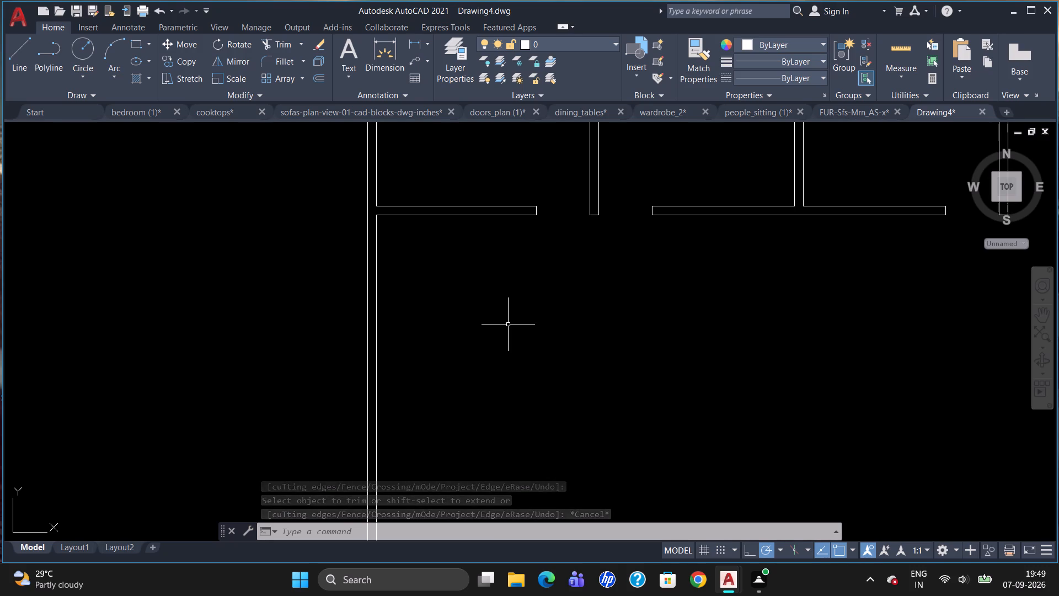
Offset the lower line of the horizontal wall's leftmost segment 4' downward, and offset that copy 6" downward to form a partition.
key(o)
key(Return)
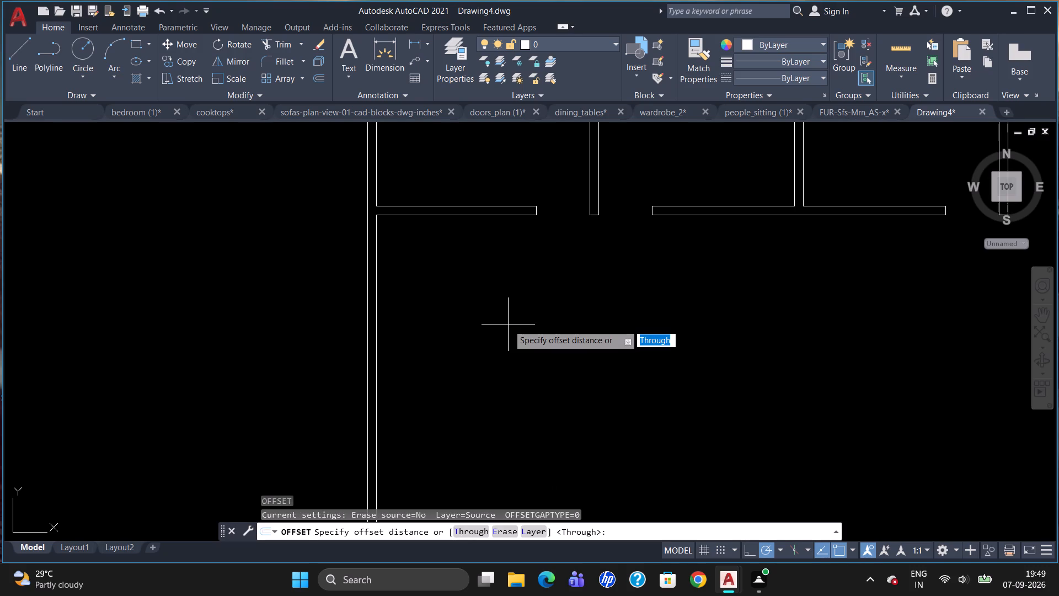
text(4')
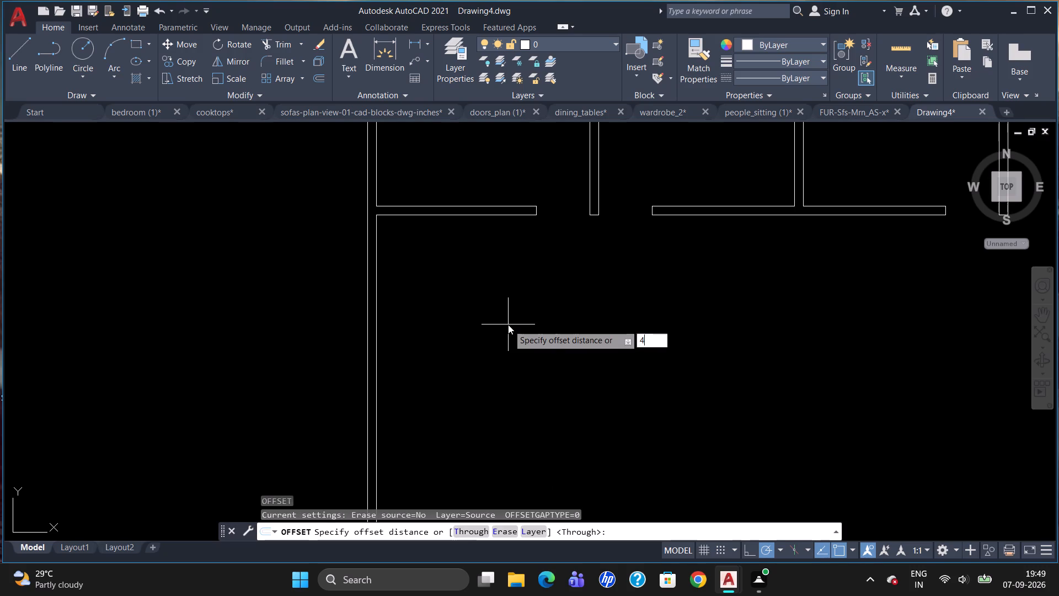
key(Return)
click(447, 216)
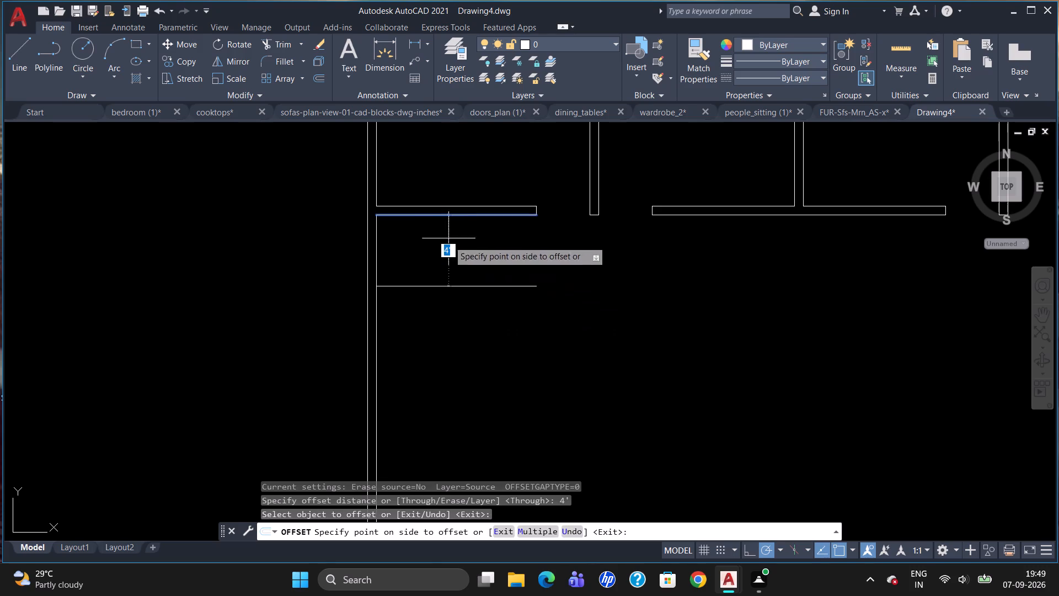
click(449, 262)
click(447, 285)
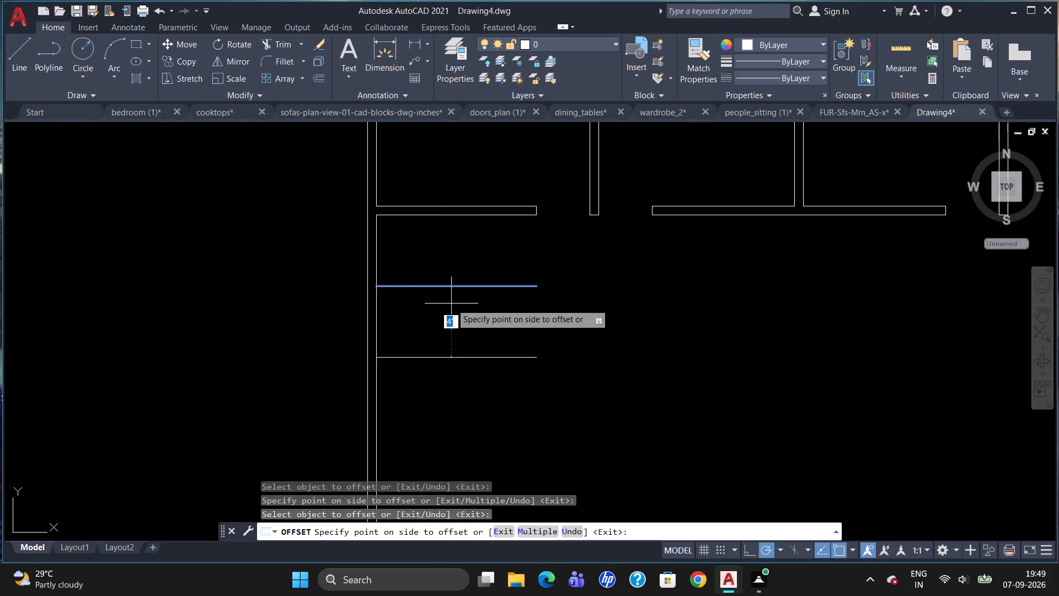
text(6")
key(shift+Return)
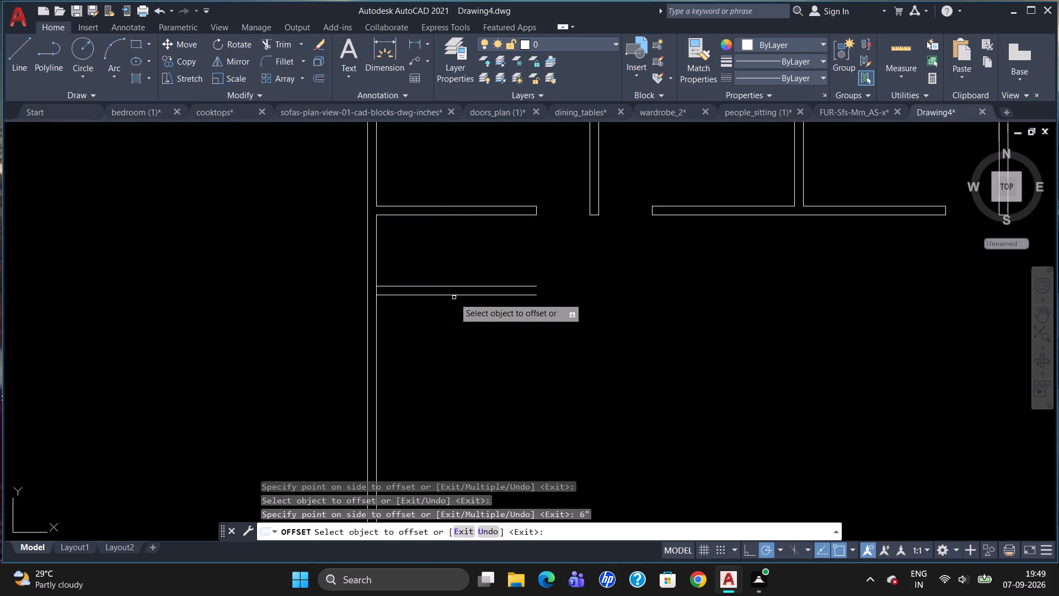
Offset the new partition's lower line 5' downward, and offset that copy 6" downward to form a second partition.
click(457, 294)
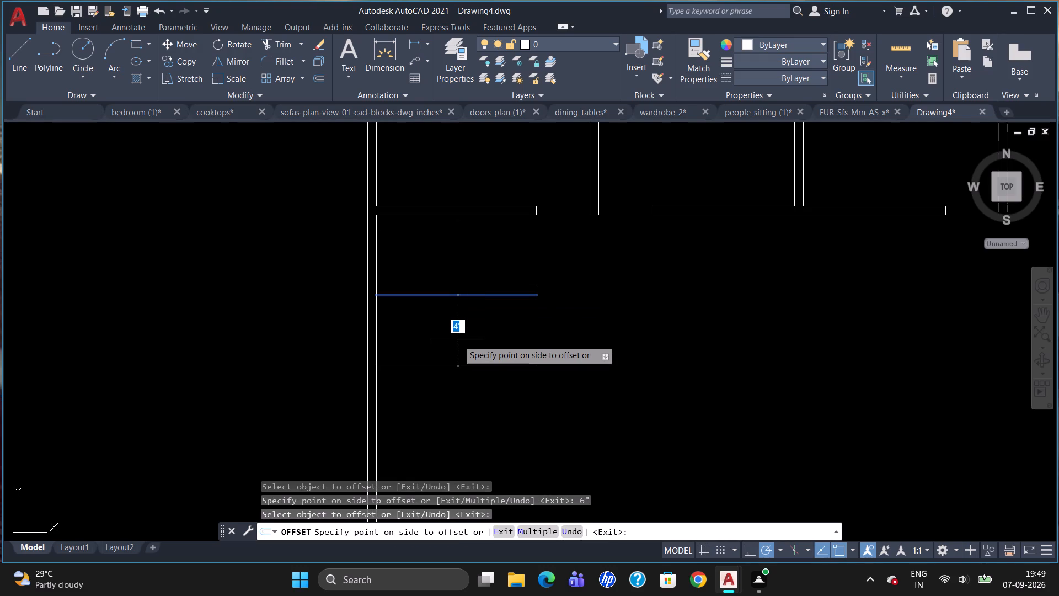
text(5')
key(Return)
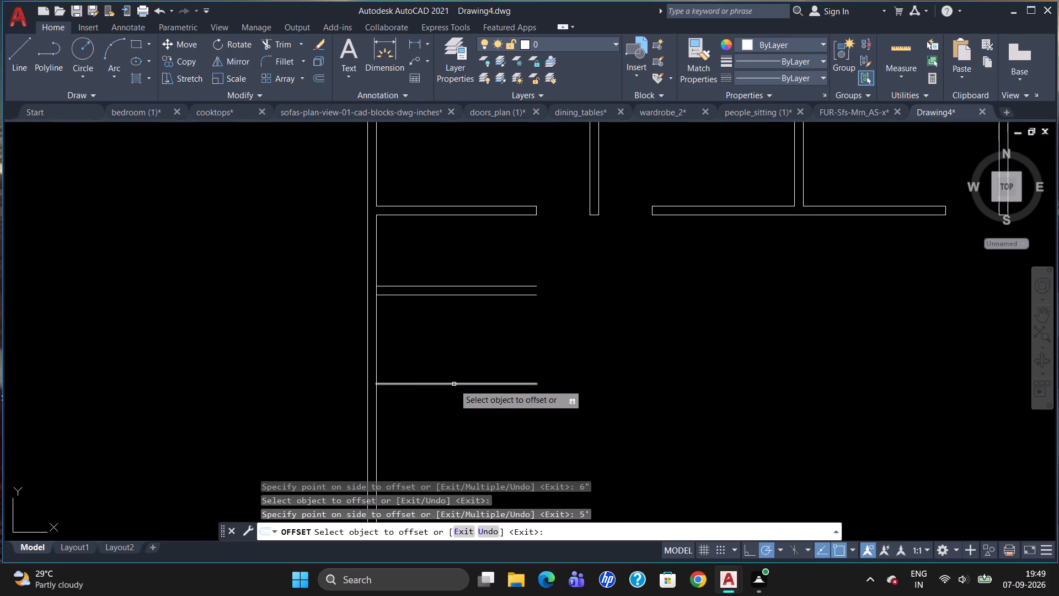
drag(454, 383, 455, 390)
key(6)
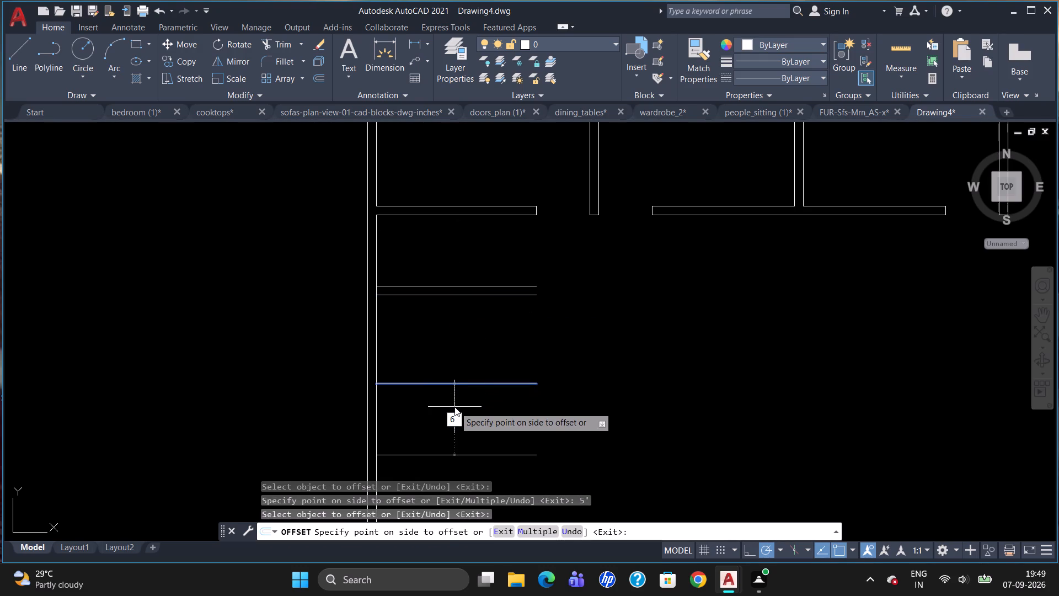
key(shift+quotedbl)
key(shift+Return)
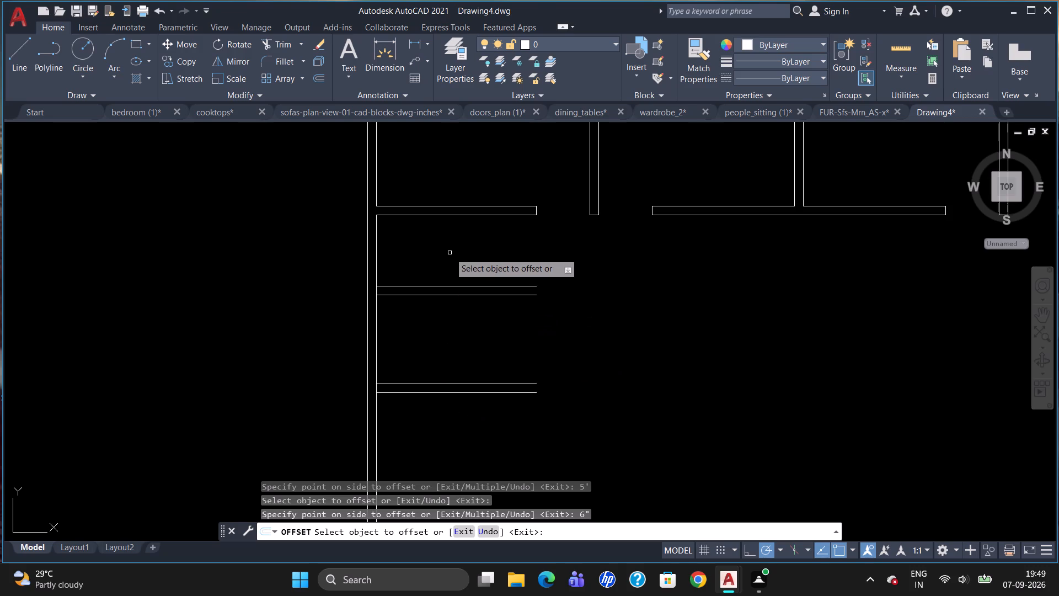
key(Escape)
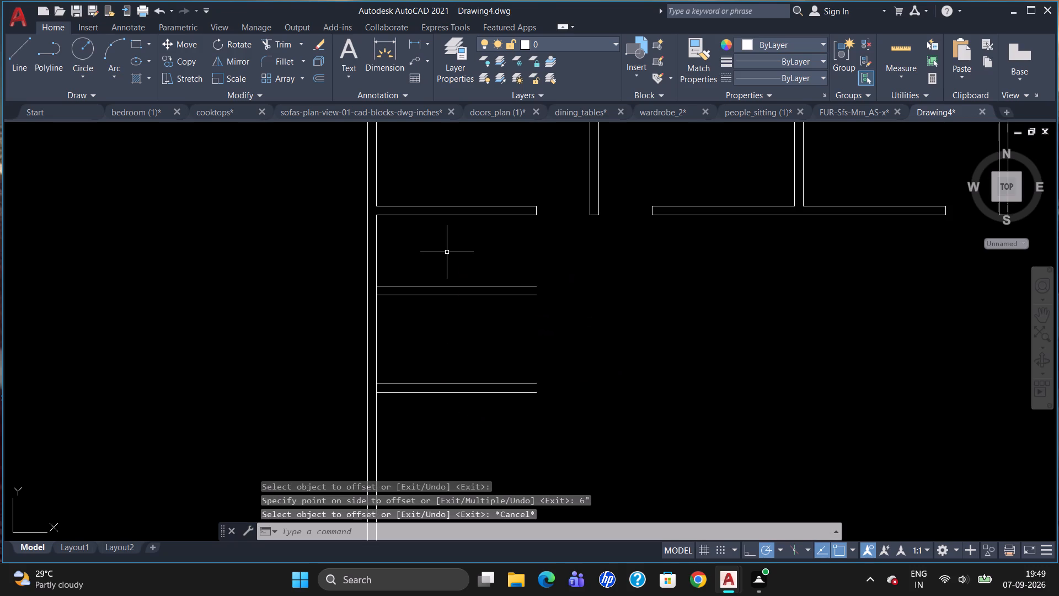
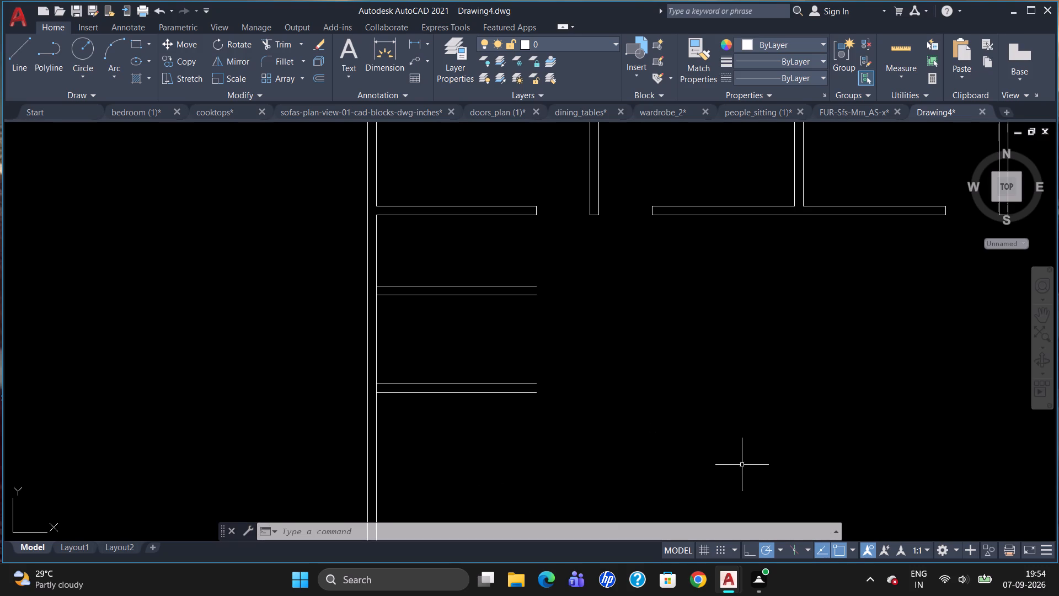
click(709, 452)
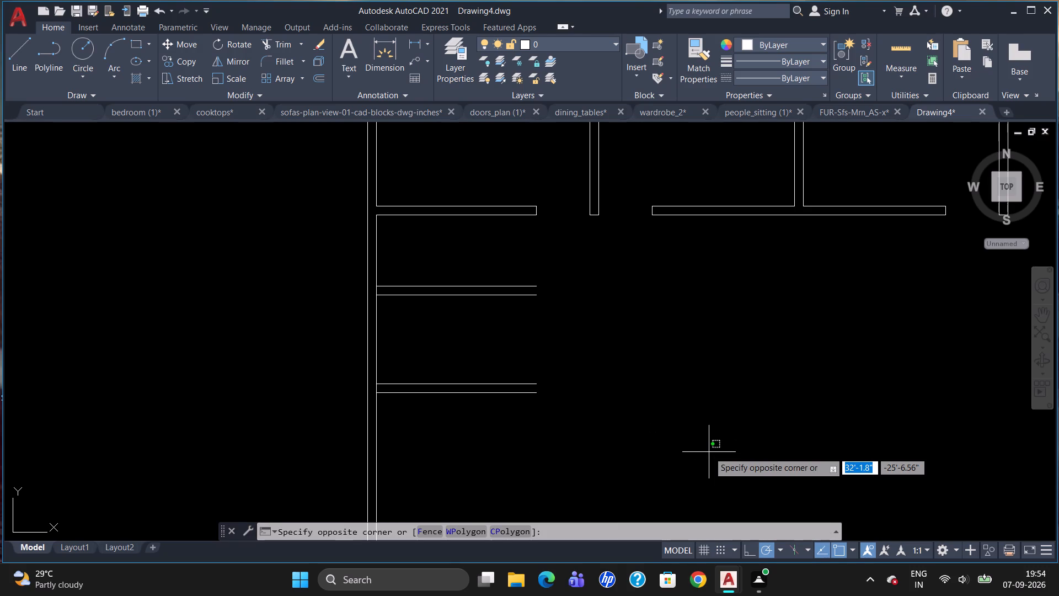
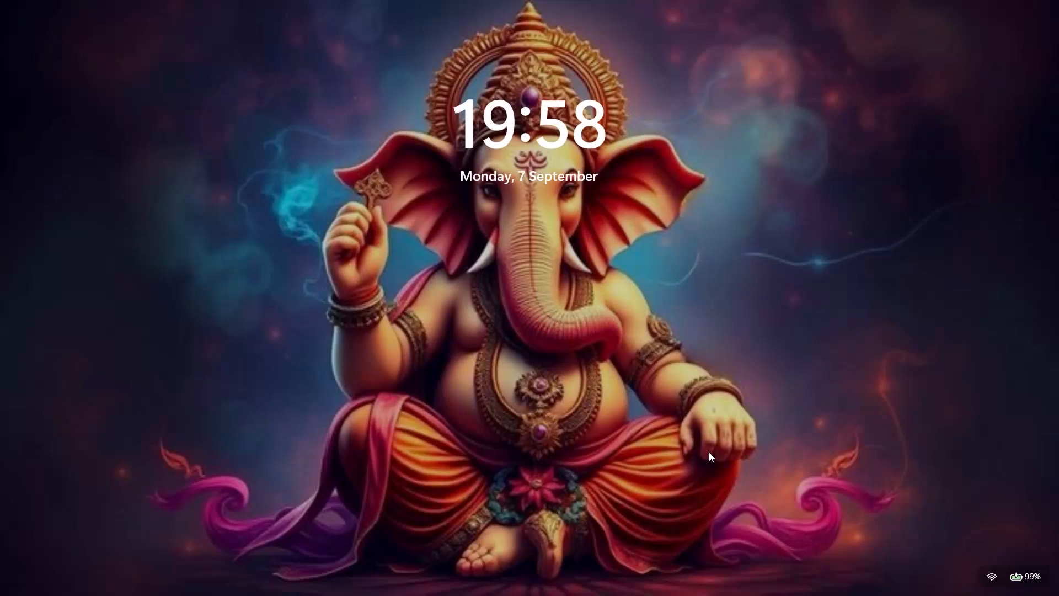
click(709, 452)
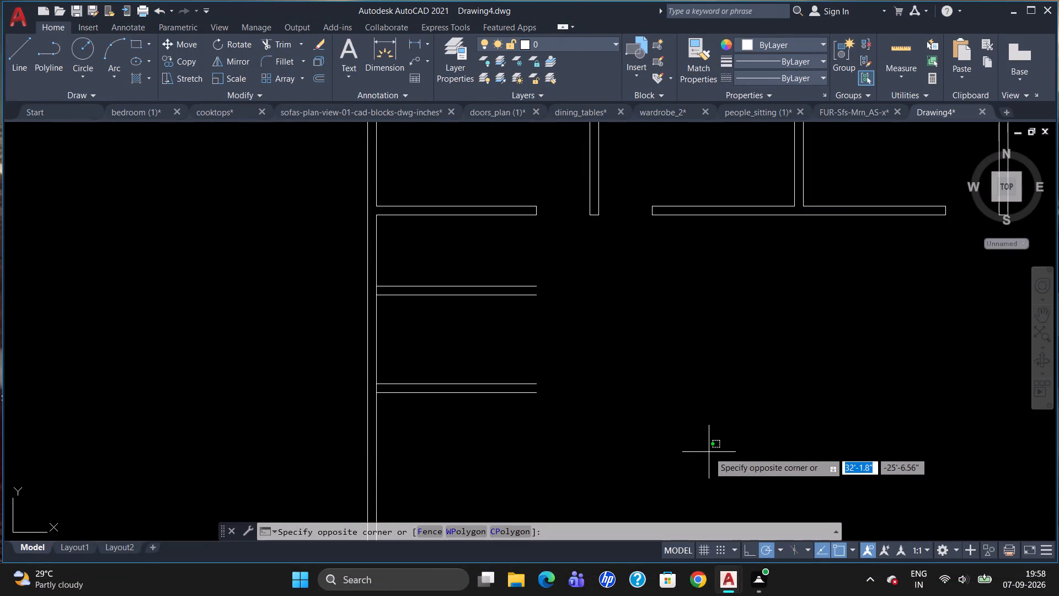
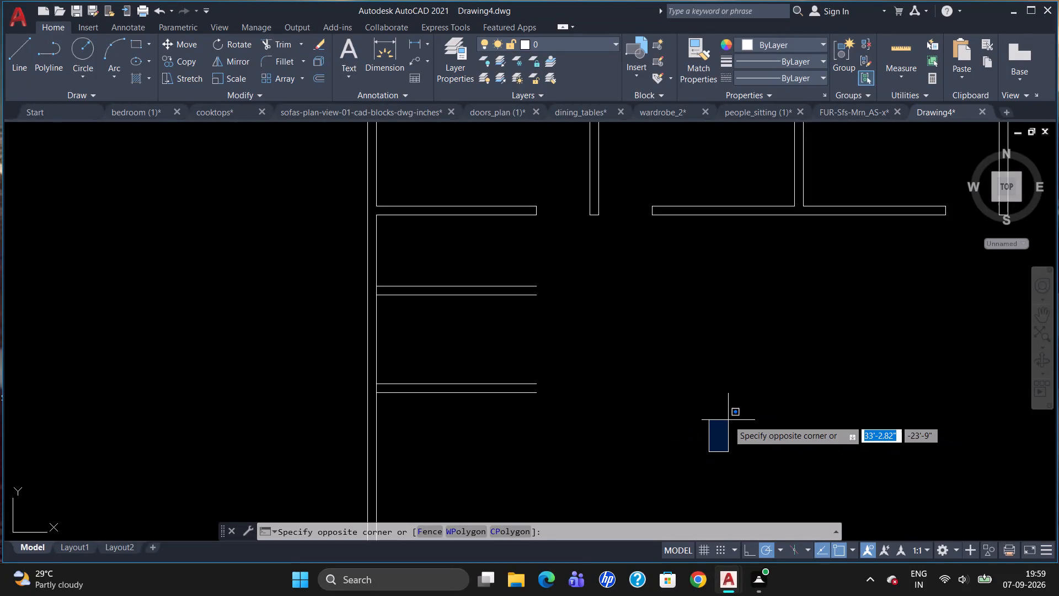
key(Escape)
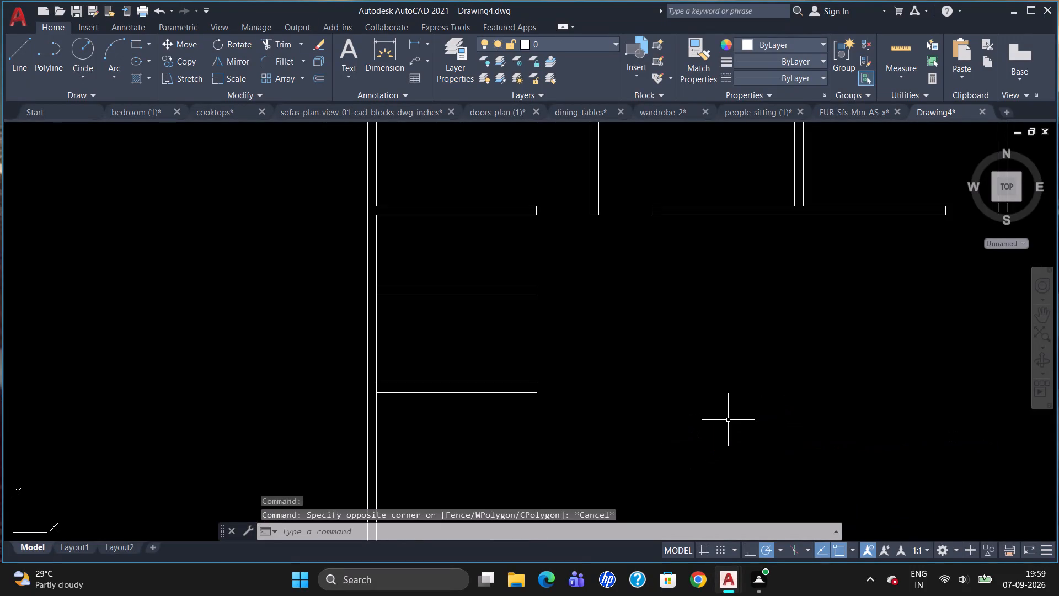
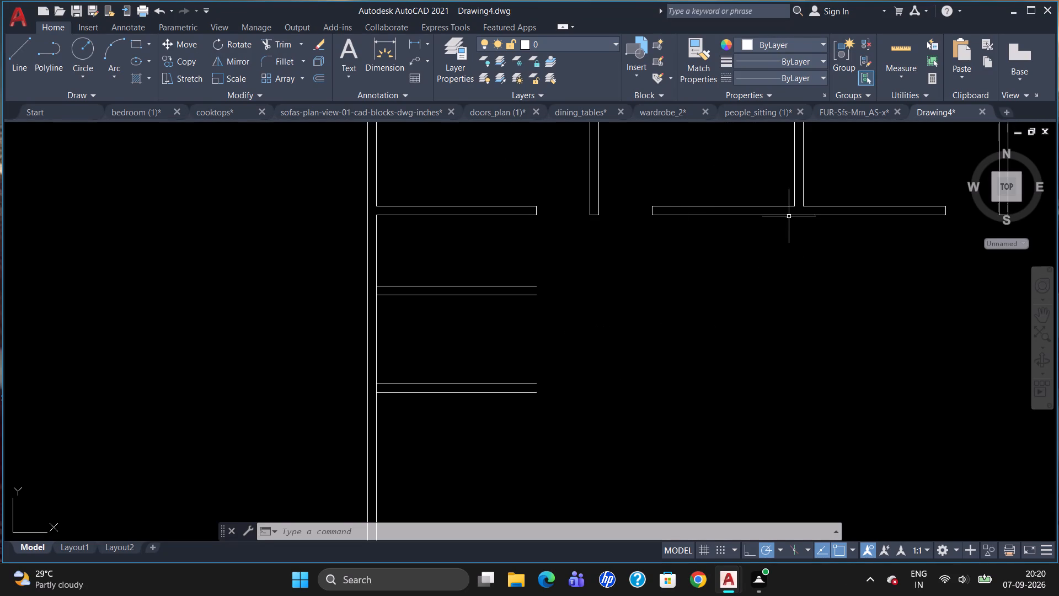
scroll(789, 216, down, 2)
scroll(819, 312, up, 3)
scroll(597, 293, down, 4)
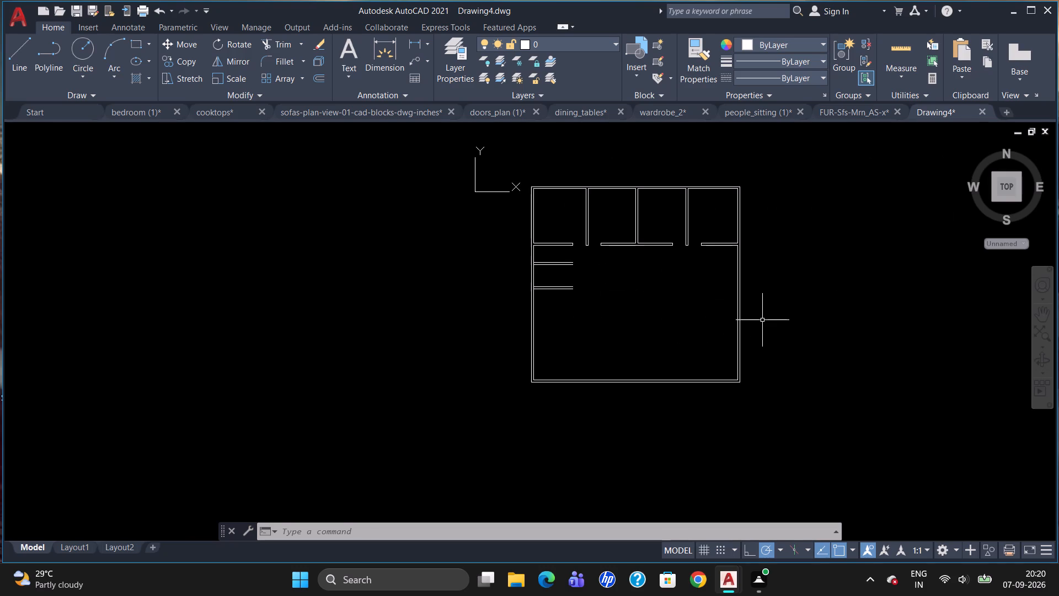
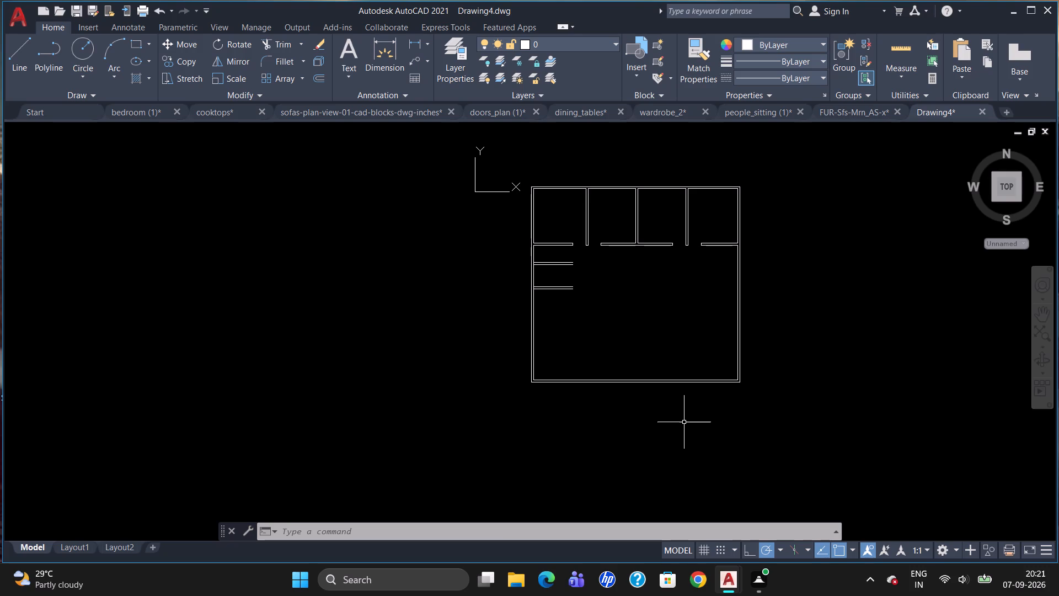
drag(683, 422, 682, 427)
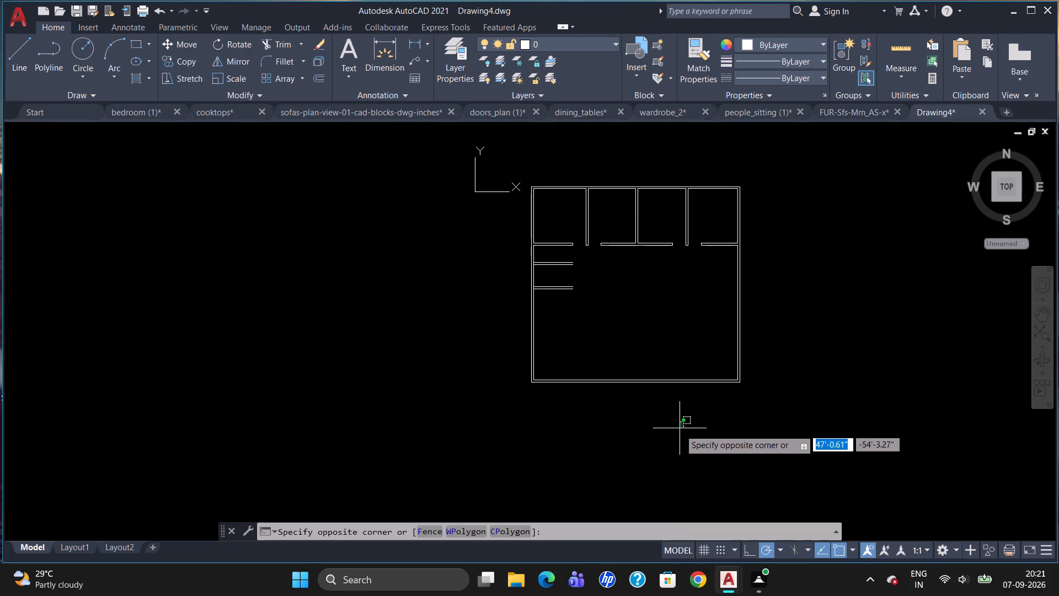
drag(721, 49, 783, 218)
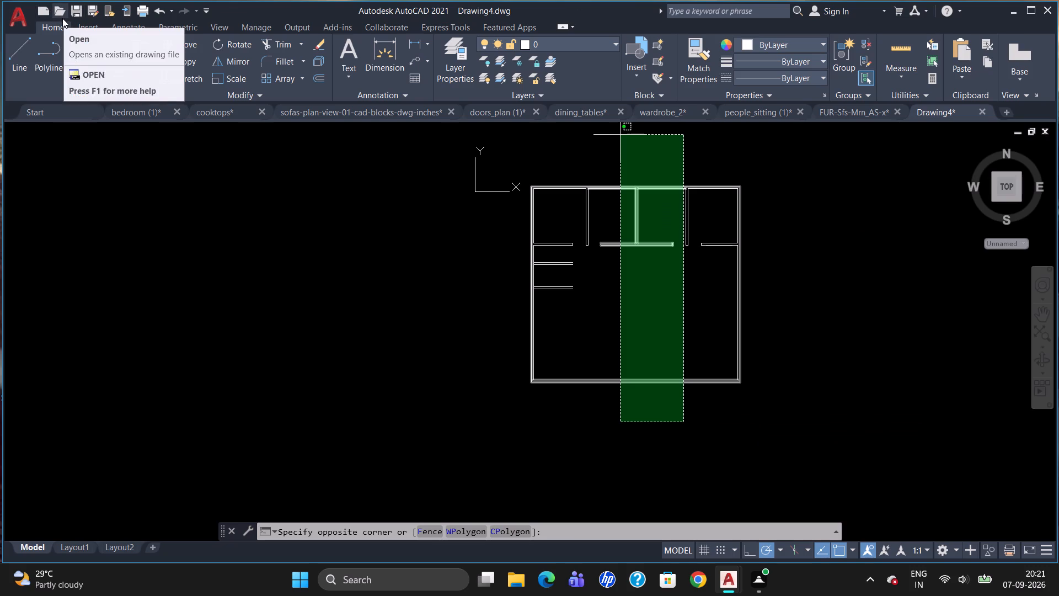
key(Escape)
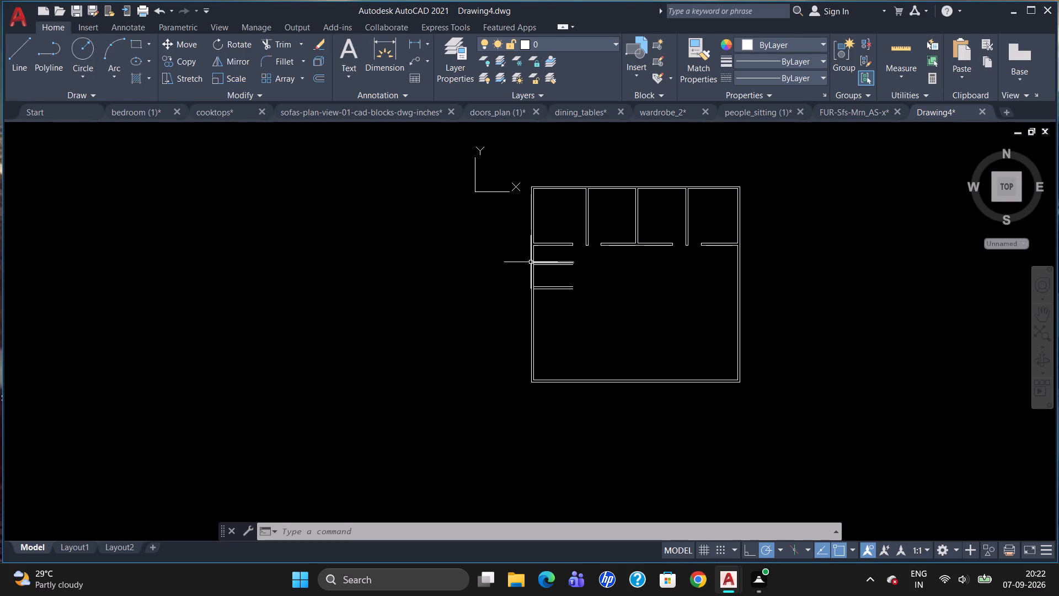
Trim the left wall's inner line between the faces of the two lower left-side partitions to open both junctions.
scroll(525, 262, up, 3)
scroll(659, 246, down, 1)
scroll(686, 237, up, 1)
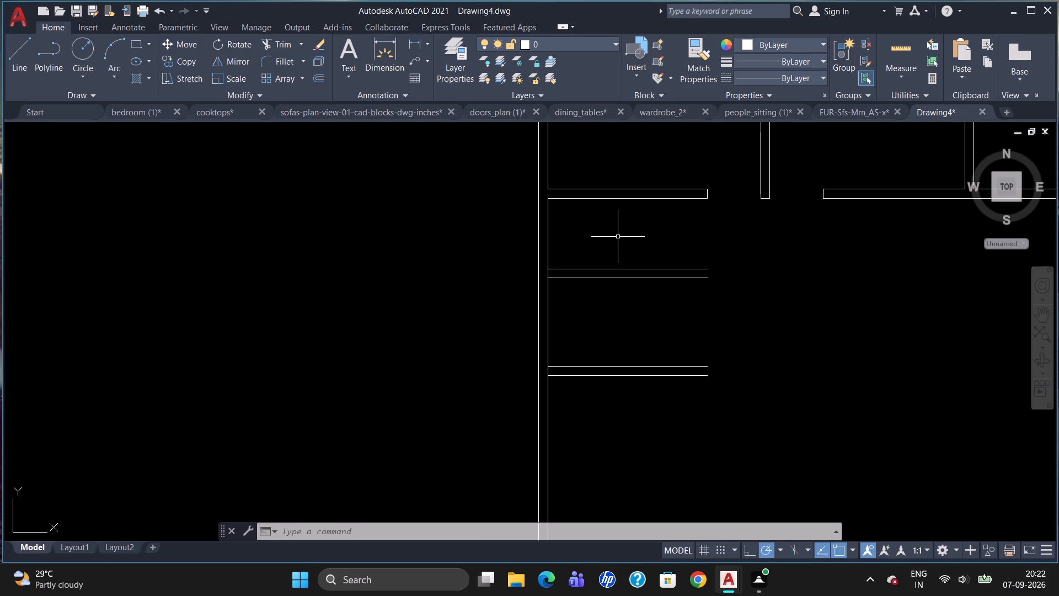
text(TR)
key(Return)
key(Return)
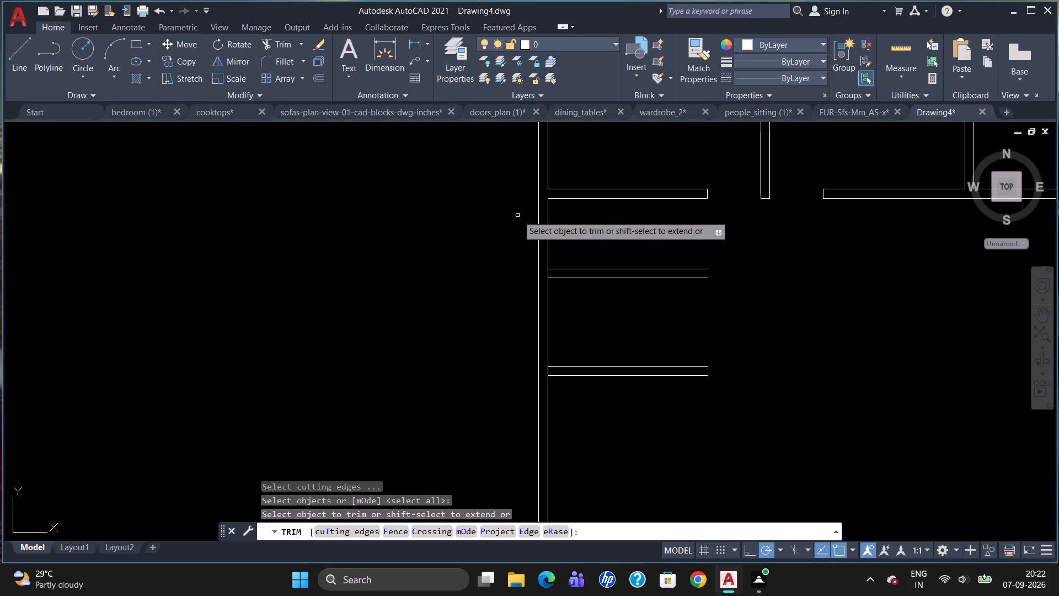
click(548, 275)
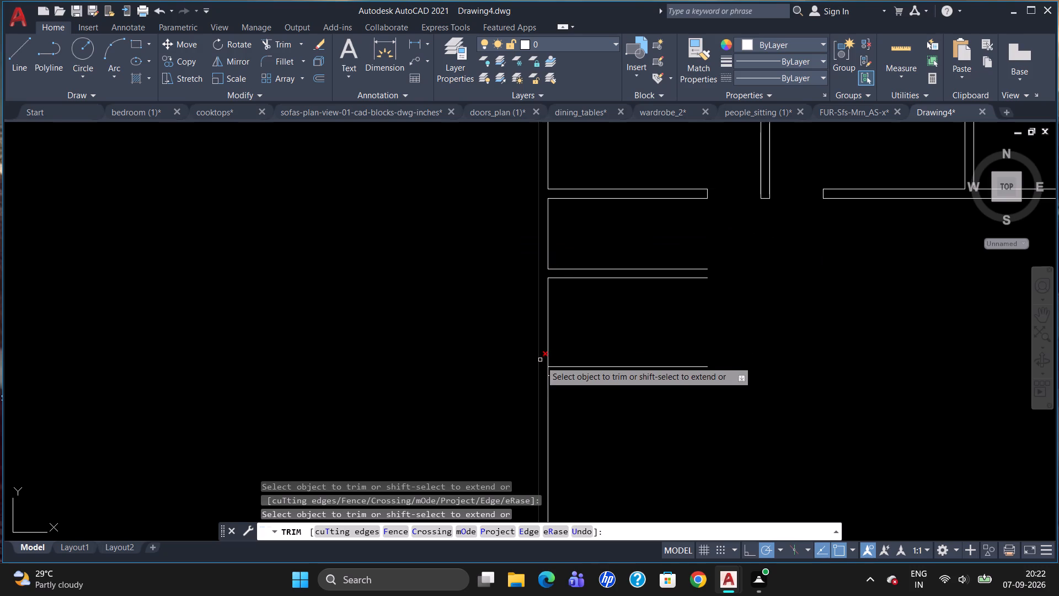
click(548, 371)
key(Escape)
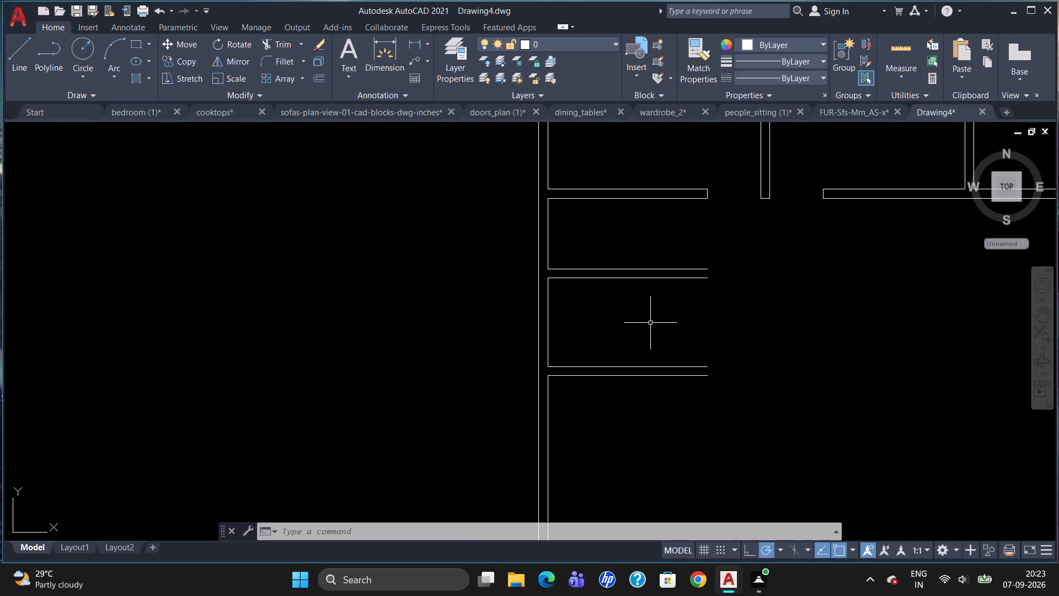
Draw a vertical line across the upper small left-side room, tracked 7' from the left wall's inner face, up to the partition above.
key(l)
key(Return)
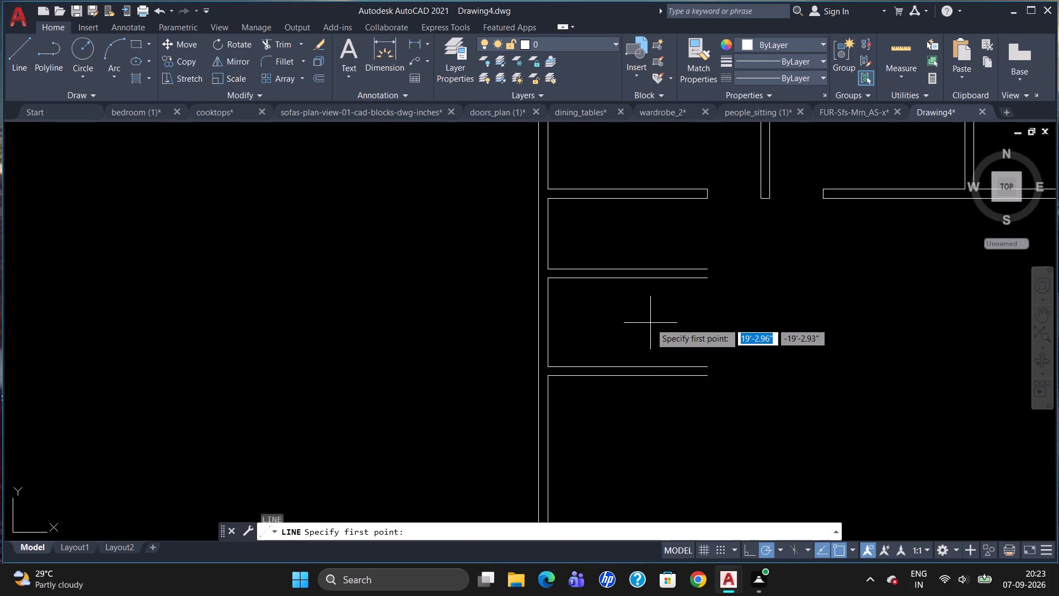
text(TK)
key(Return)
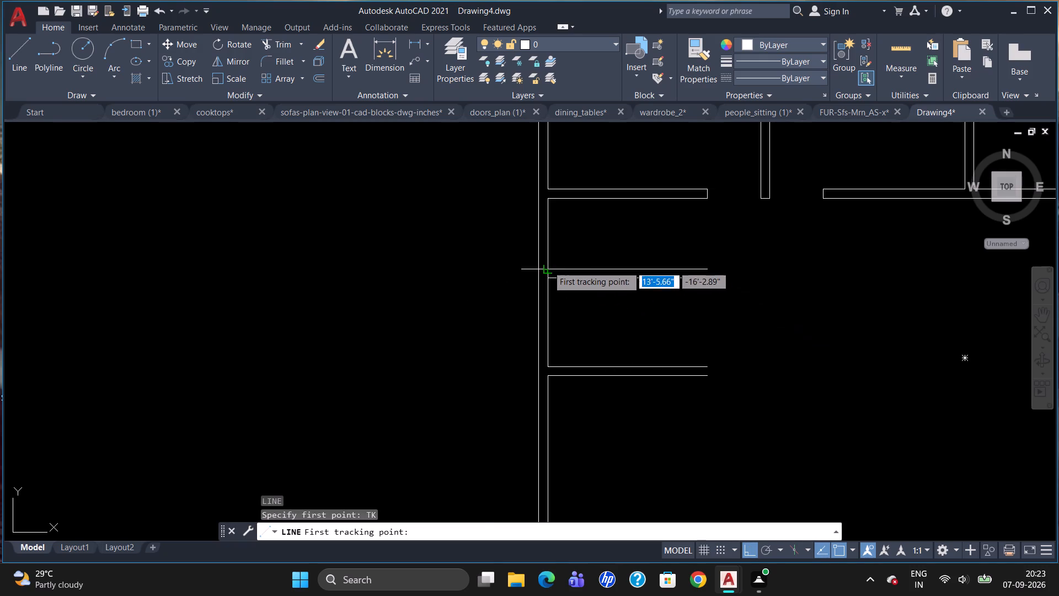
click(548, 266)
text(7')
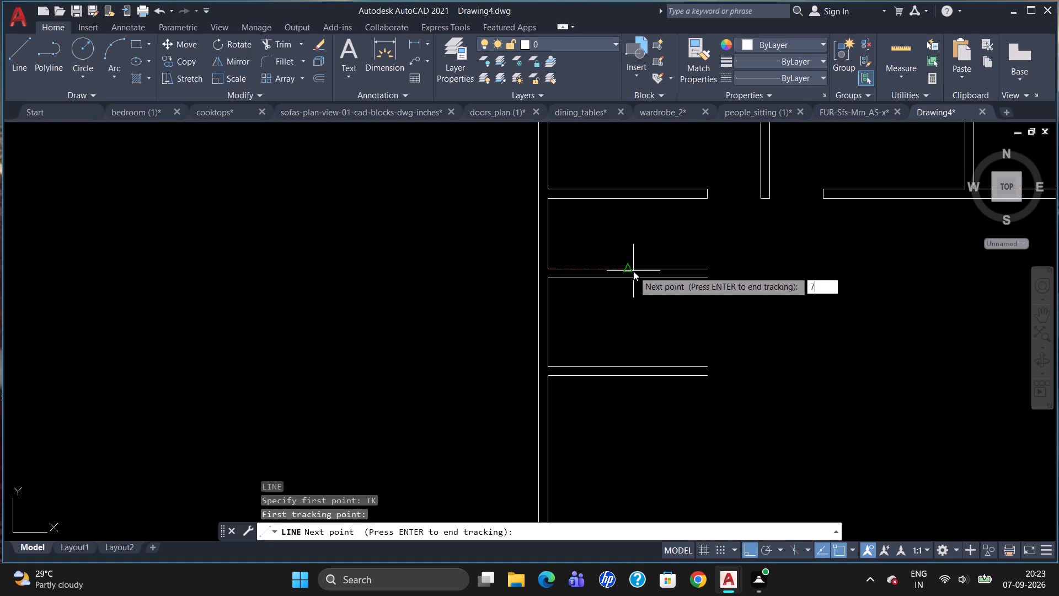
key(Return)
key(Return)
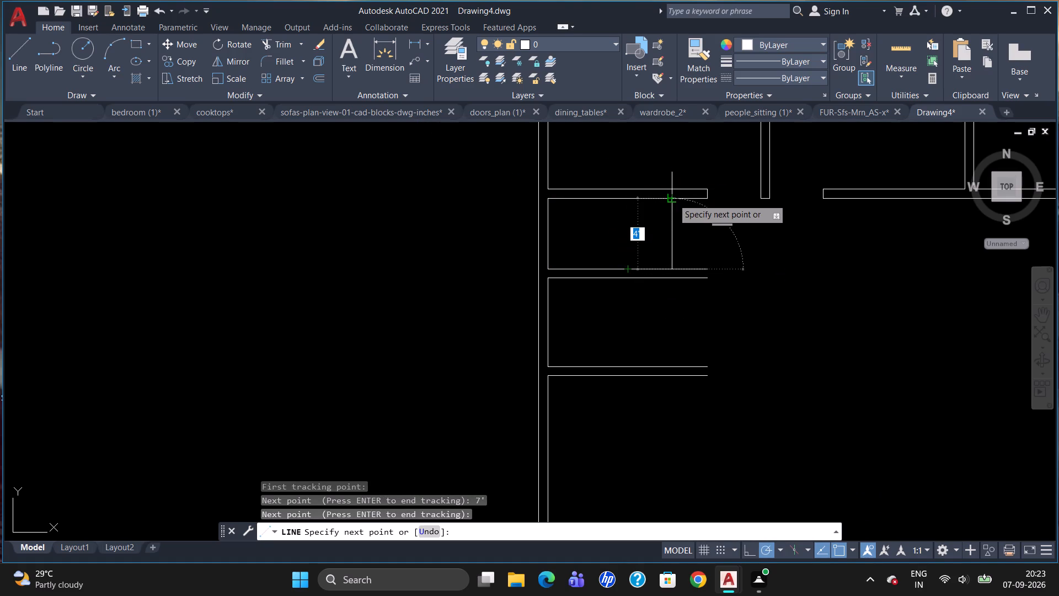
click(673, 199)
key(Escape)
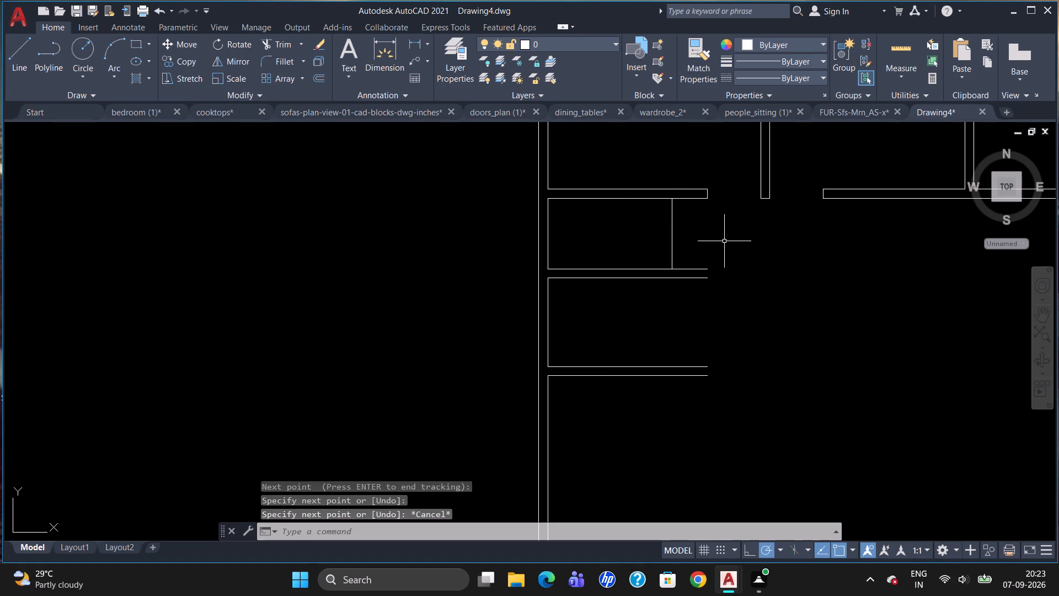
Offset the upper room's new vertical line 6" to the right to form a partition.
key(o)
key(Return)
key(6)
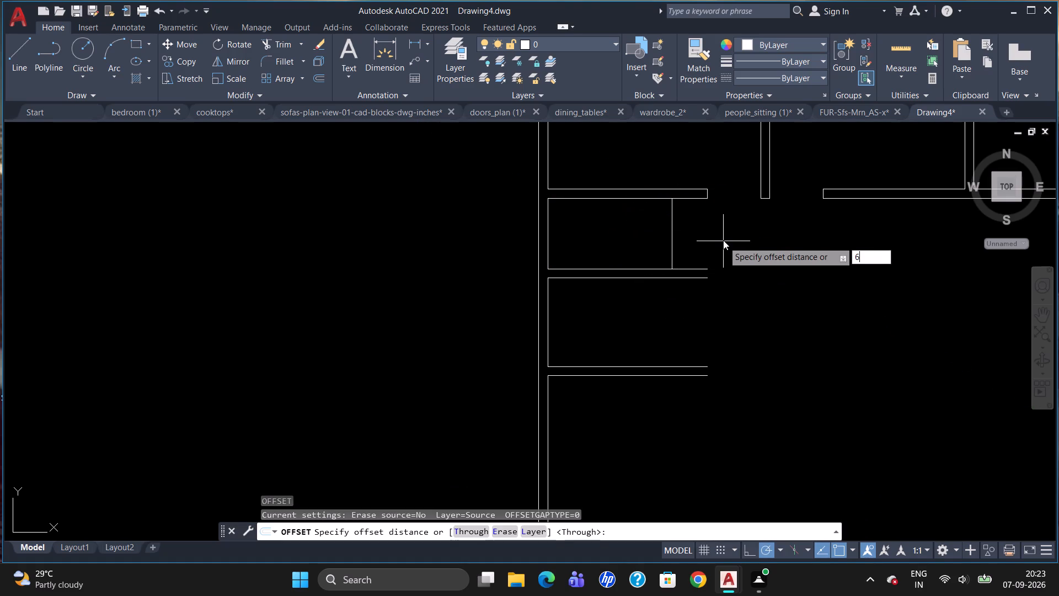
key(shift+quotedbl)
key(Return)
click(673, 228)
click(682, 237)
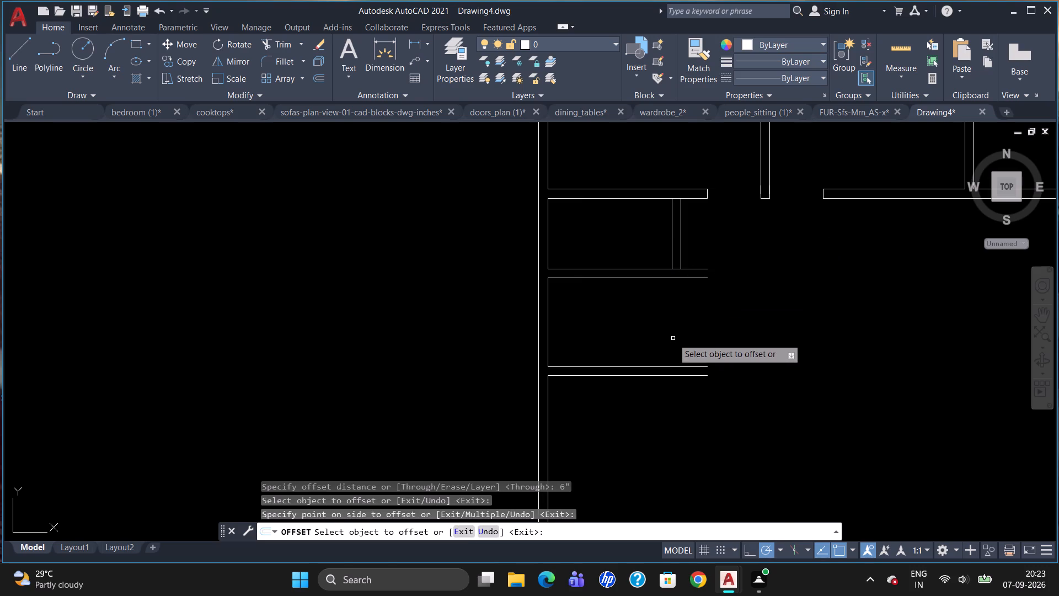
key(Escape)
Draw a vertical line across the lower left-side room, tracked 7' from the left wall's inner face, up to the partition above.
key(l)
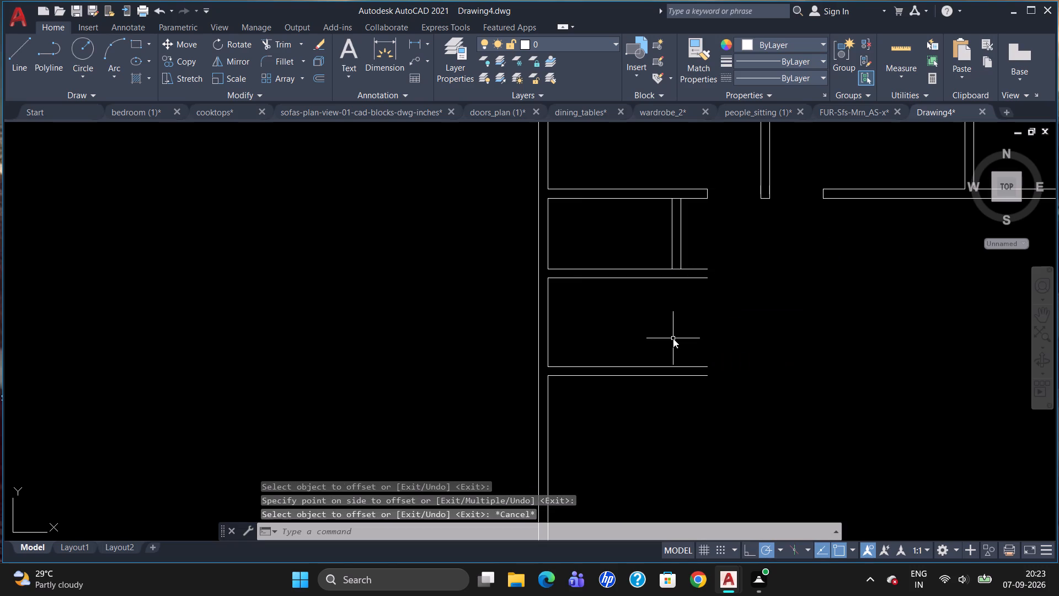
key(Return)
text(TK)
key(Return)
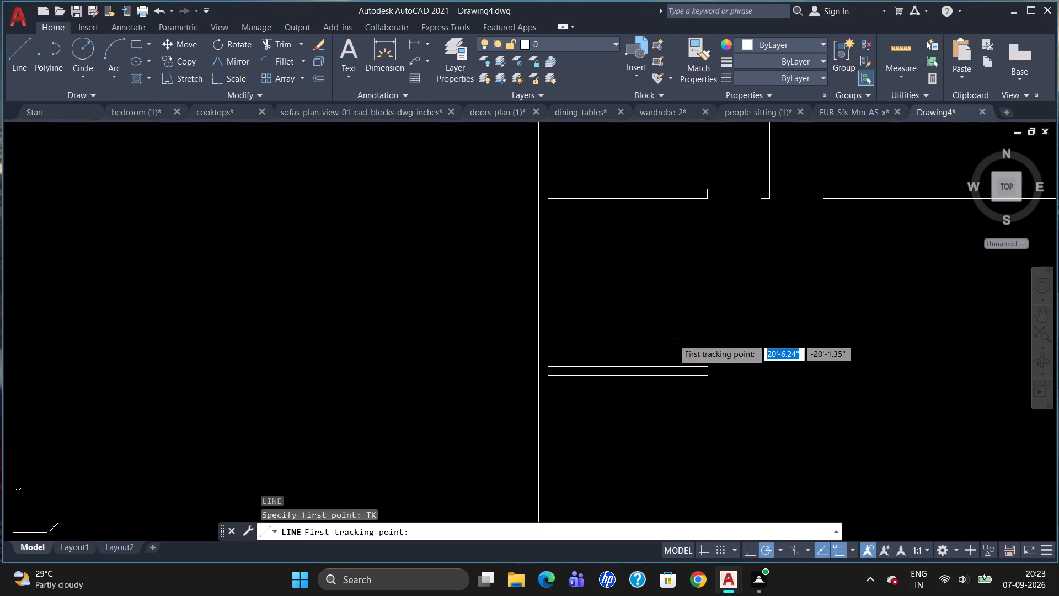
drag(548, 364, 554, 367)
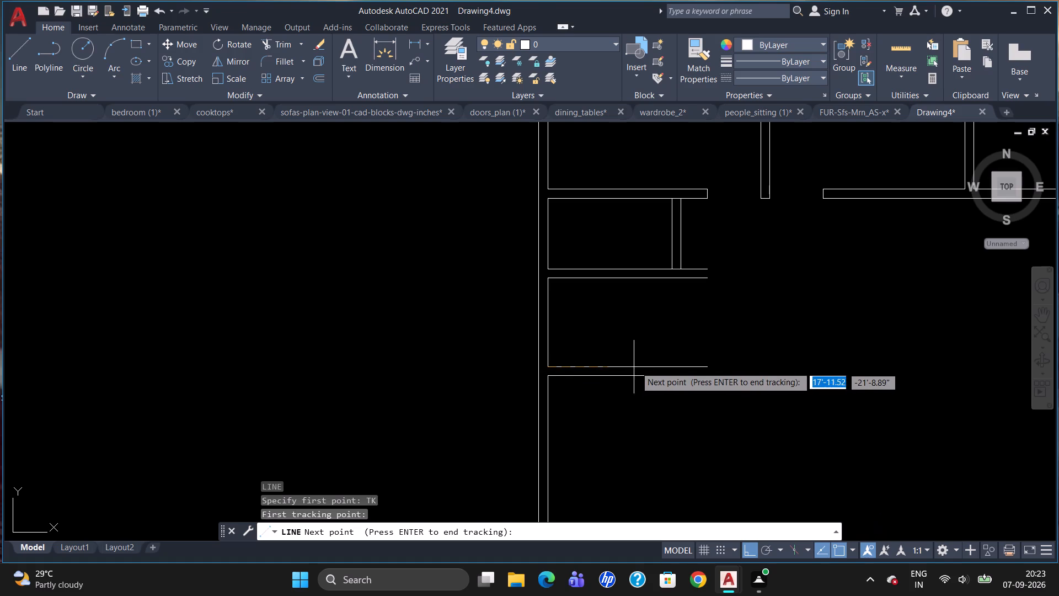
text(7')
key(Return)
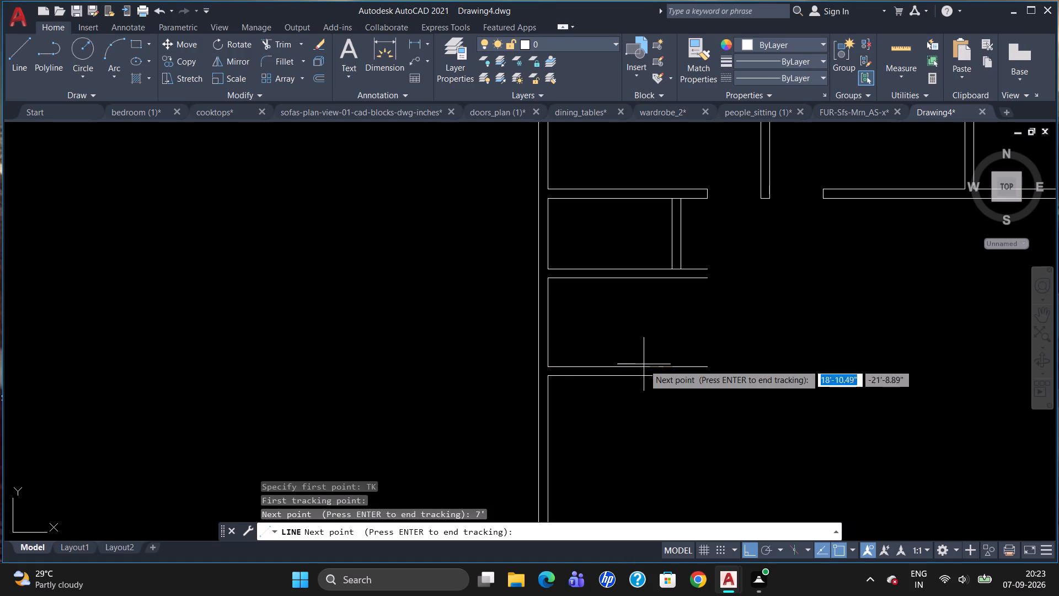
key(Return)
click(673, 282)
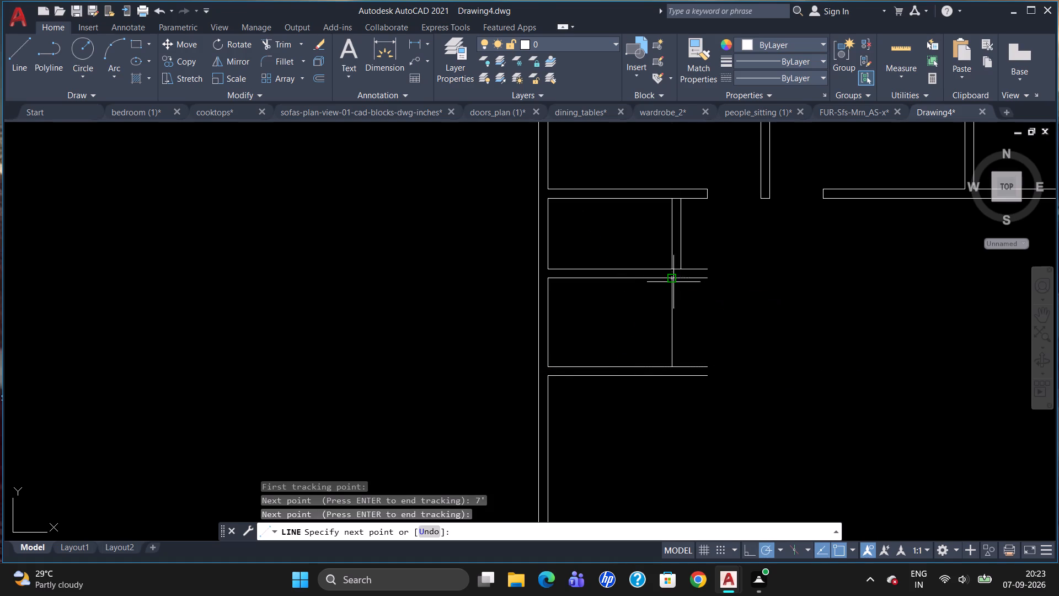
key(Escape)
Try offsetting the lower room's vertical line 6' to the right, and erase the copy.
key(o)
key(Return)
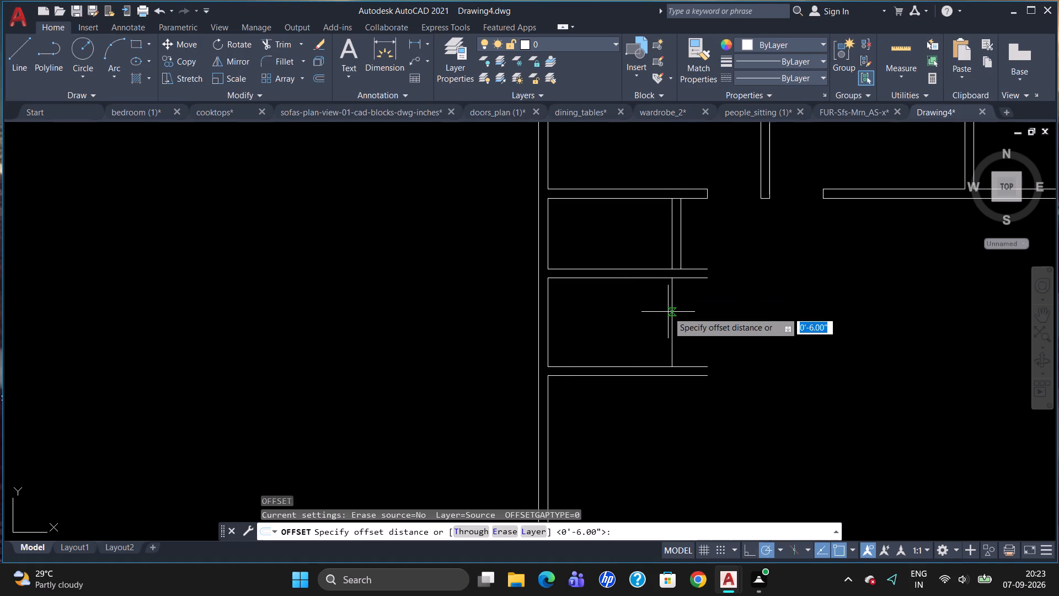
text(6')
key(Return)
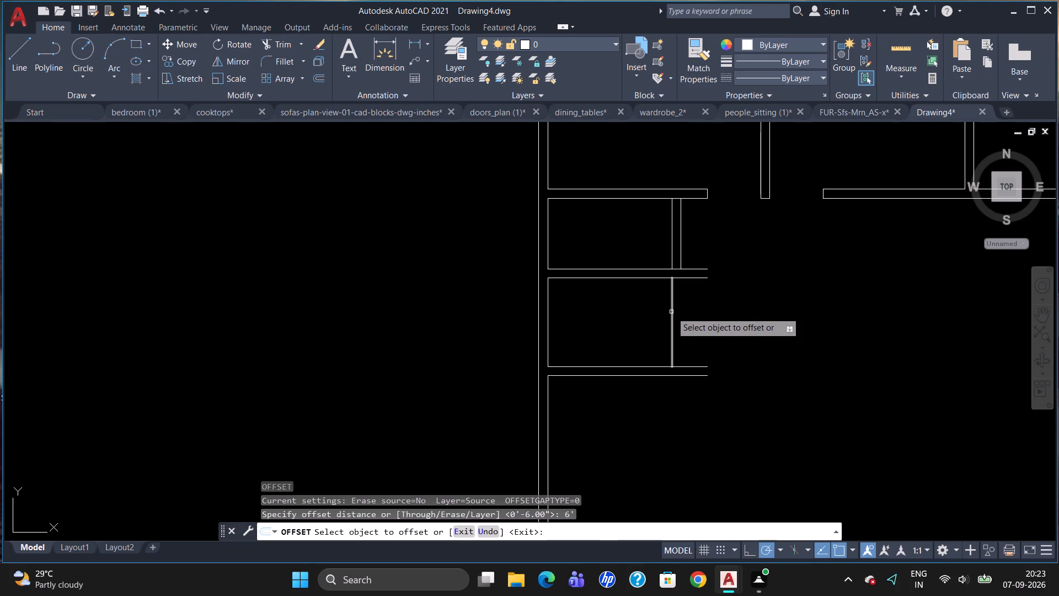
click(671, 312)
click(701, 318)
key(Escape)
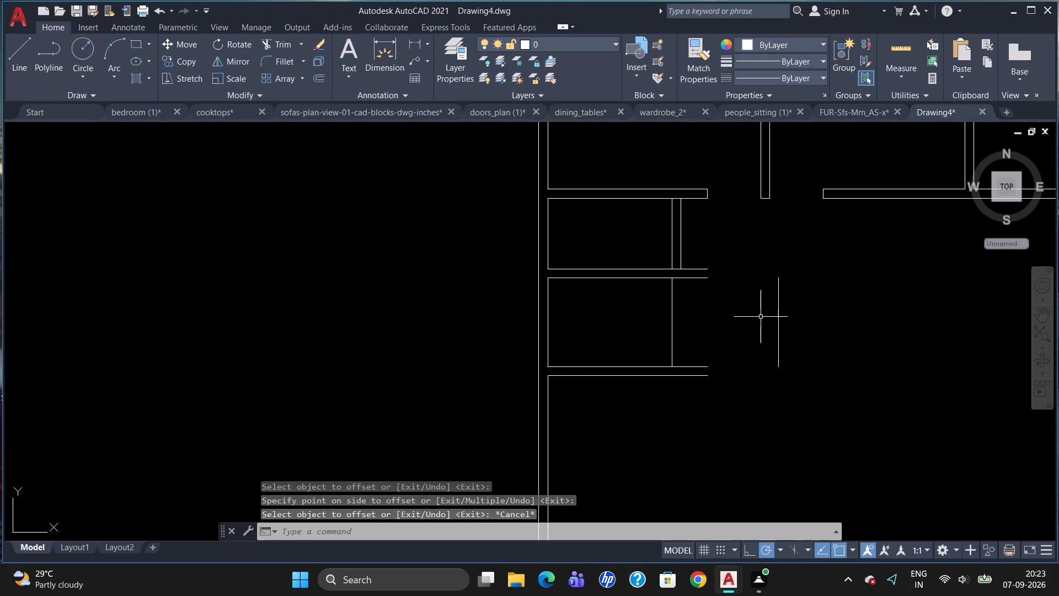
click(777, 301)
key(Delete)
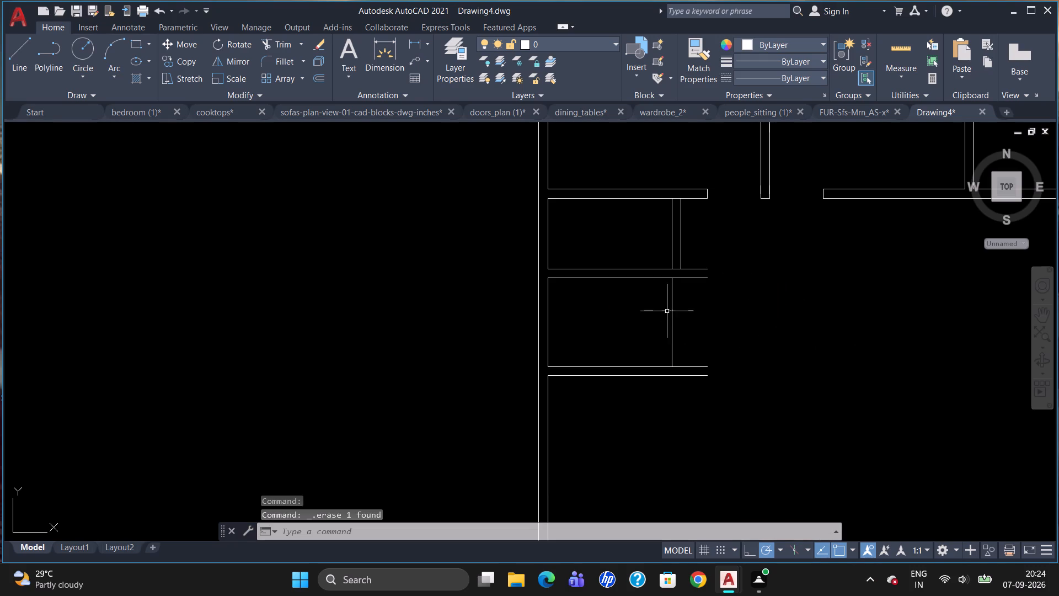
Offset the lower room's vertical line 6" to the right to form its partition.
key(o)
key(Return)
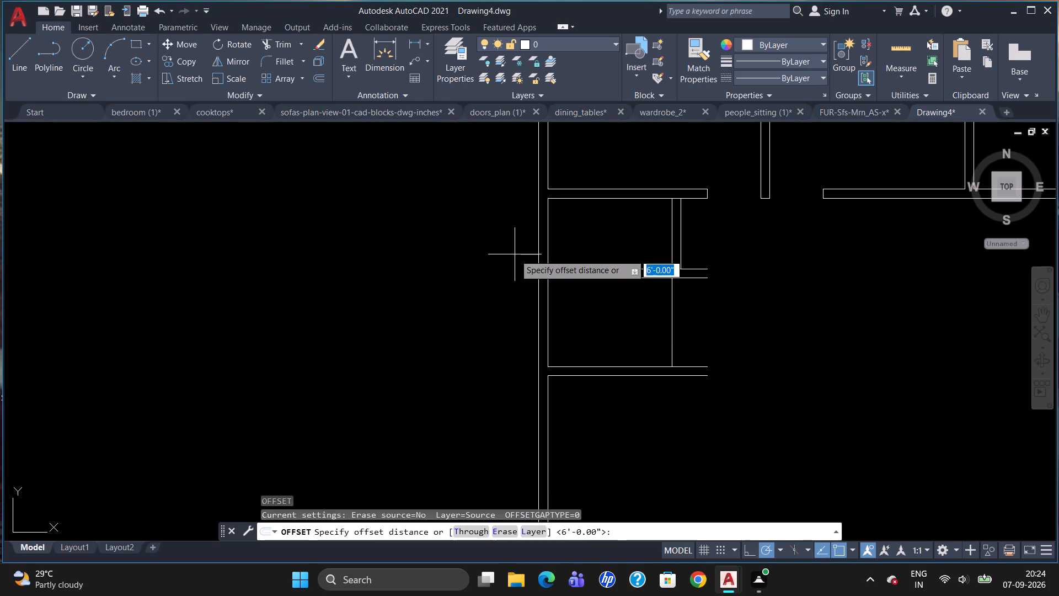
text(6")
key(shift+Return)
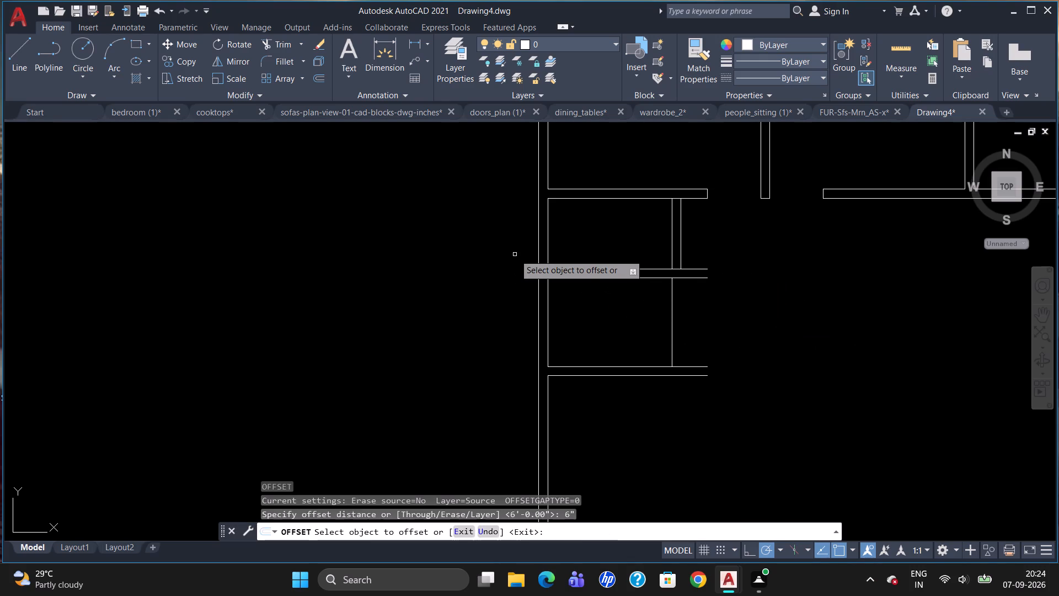
click(670, 335)
click(697, 334)
key(Escape)
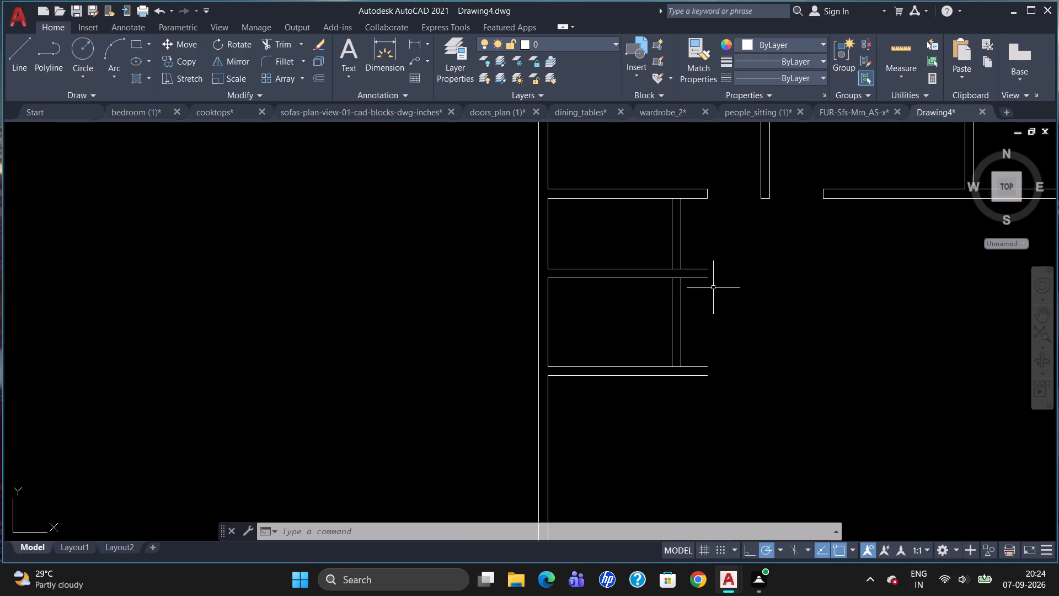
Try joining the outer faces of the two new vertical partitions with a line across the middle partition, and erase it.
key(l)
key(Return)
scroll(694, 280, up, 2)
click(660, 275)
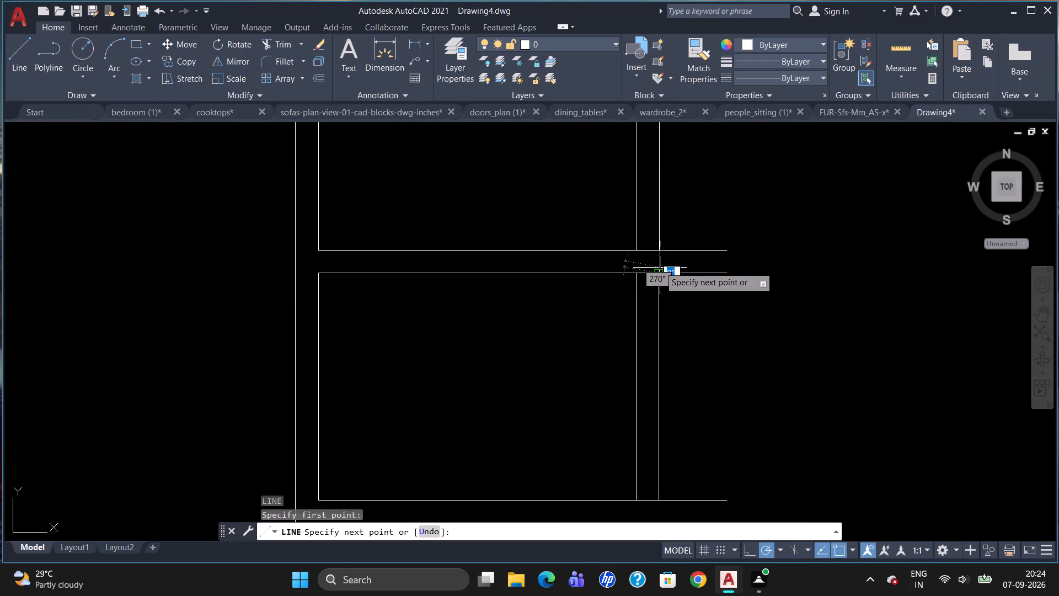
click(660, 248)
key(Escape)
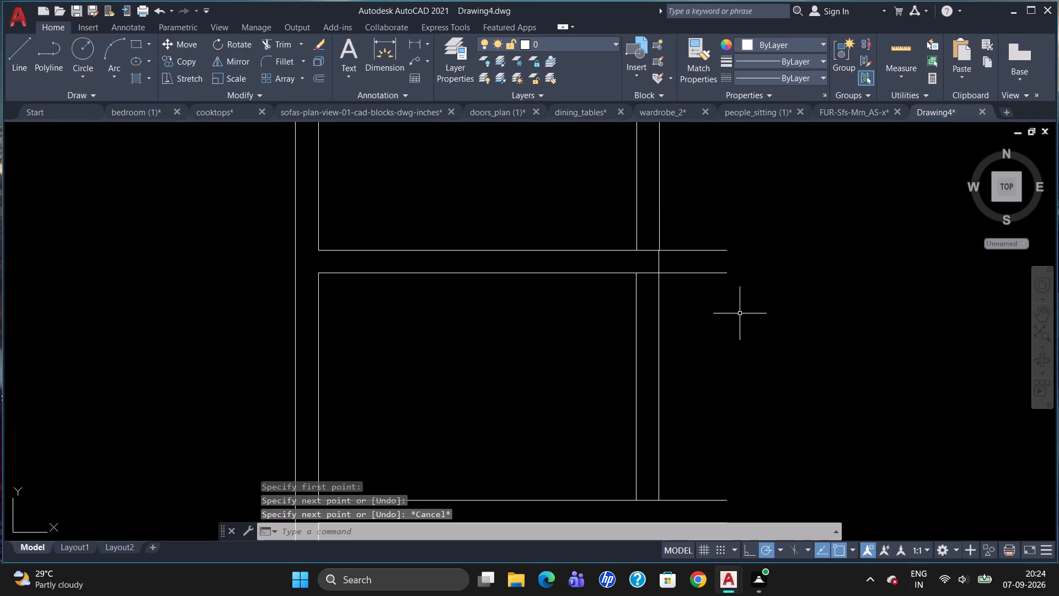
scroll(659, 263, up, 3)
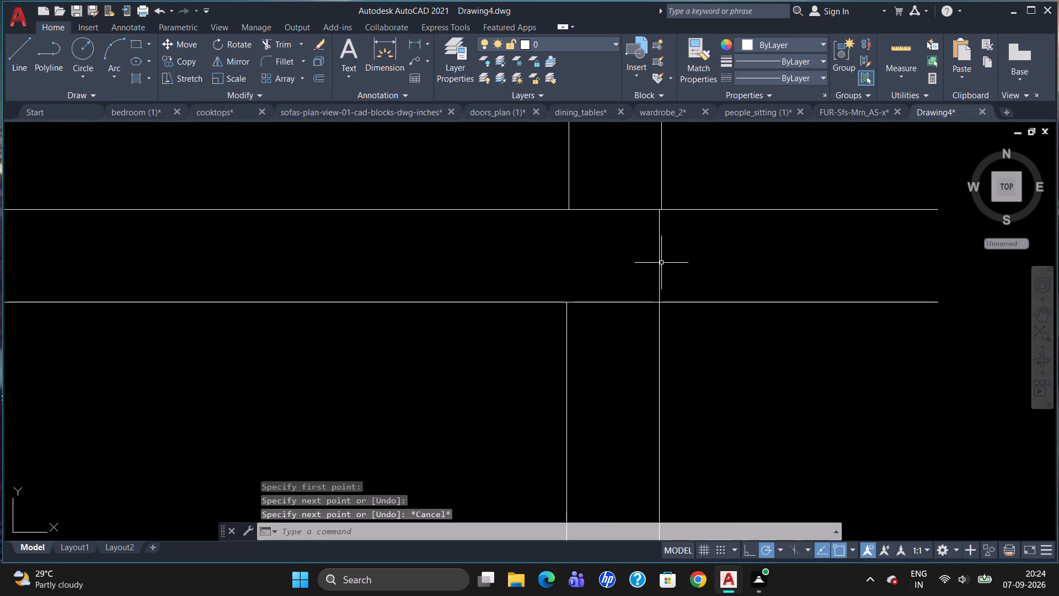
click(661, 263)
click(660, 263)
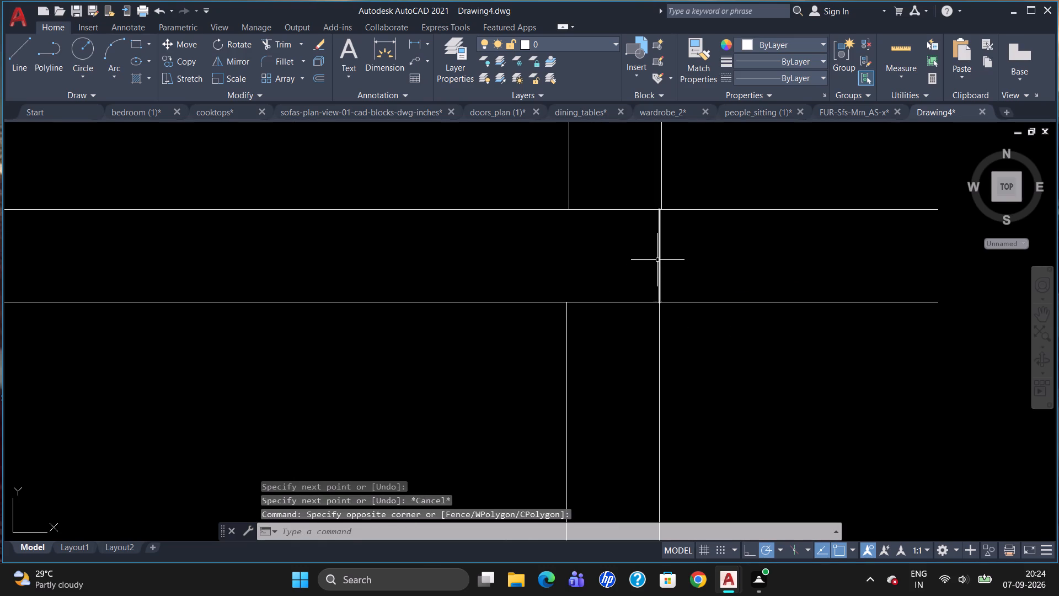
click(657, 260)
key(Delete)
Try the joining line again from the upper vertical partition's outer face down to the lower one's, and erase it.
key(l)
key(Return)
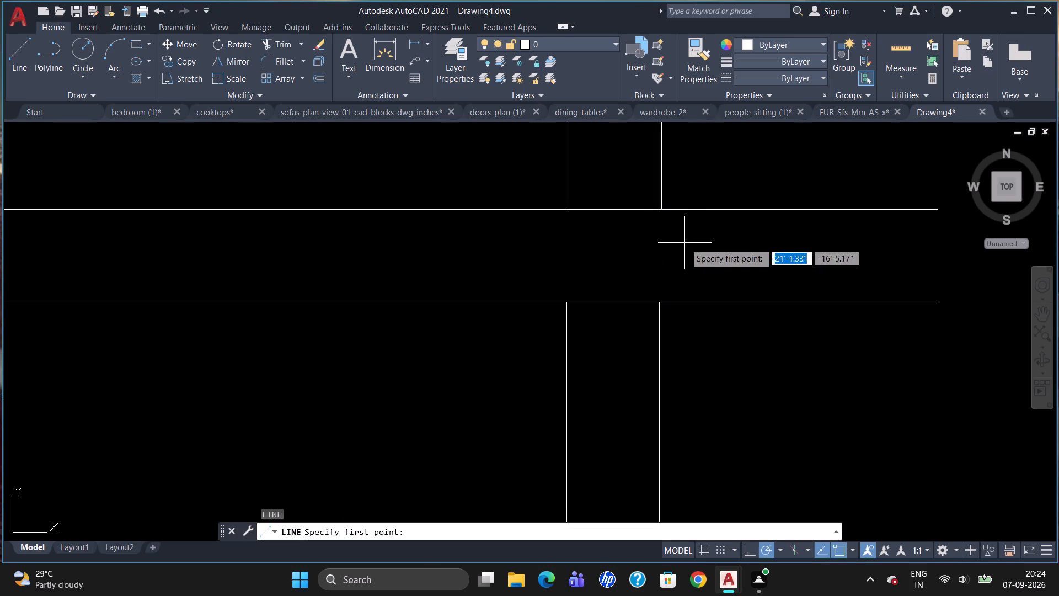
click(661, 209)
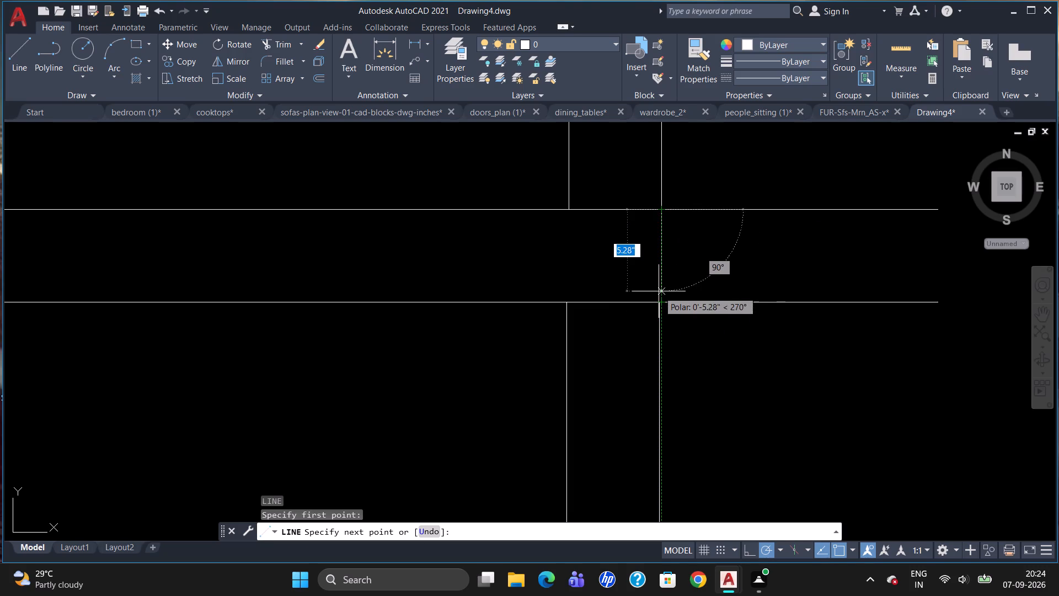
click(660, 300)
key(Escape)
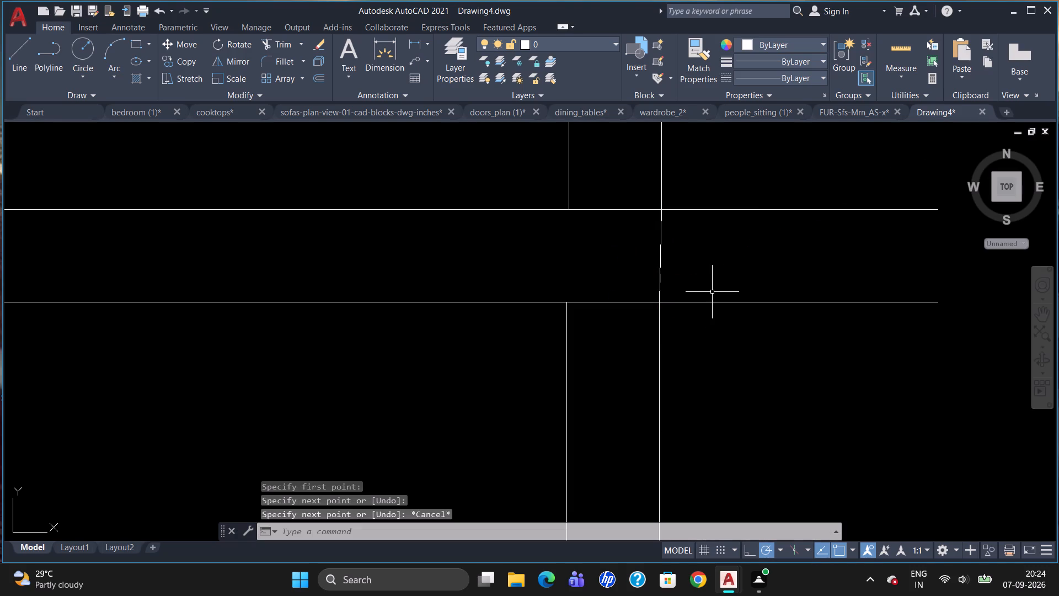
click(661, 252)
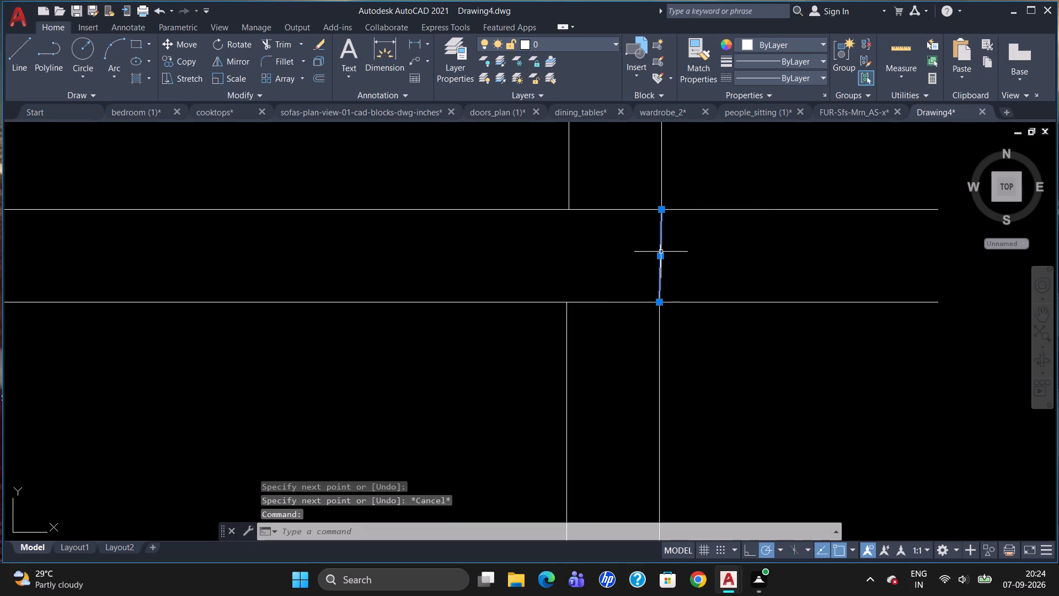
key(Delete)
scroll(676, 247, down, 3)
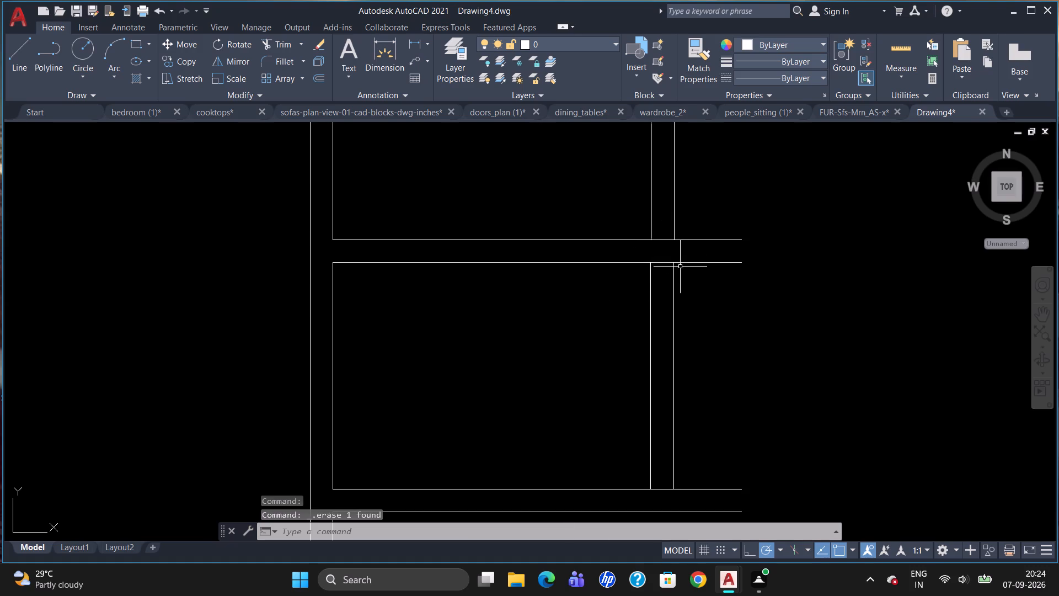
Quick-measure the distances around the upper left-side room's vertical partition.
scroll(663, 310, down, 1)
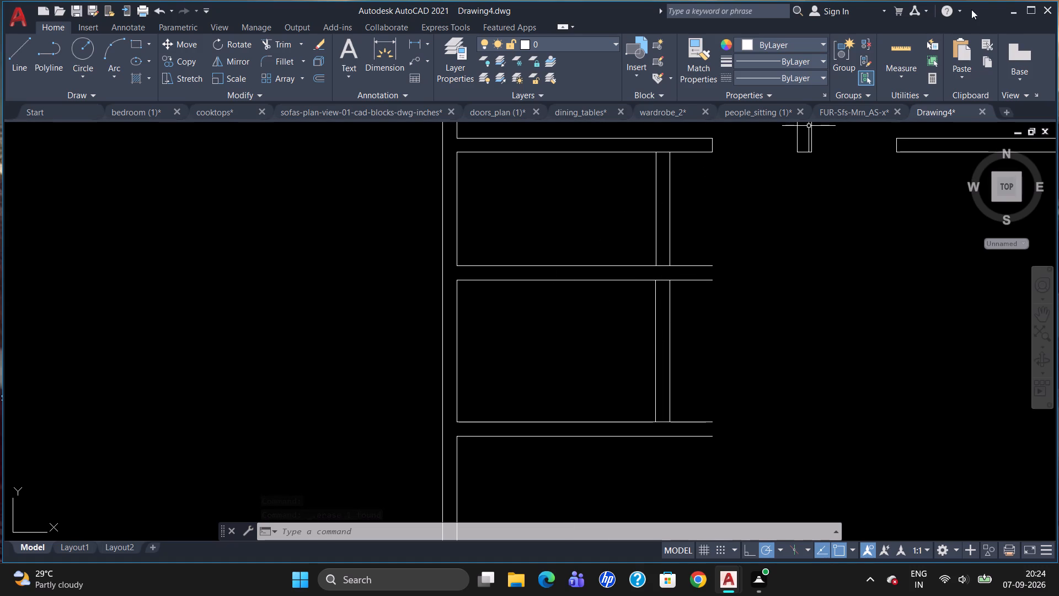
click(895, 72)
click(902, 97)
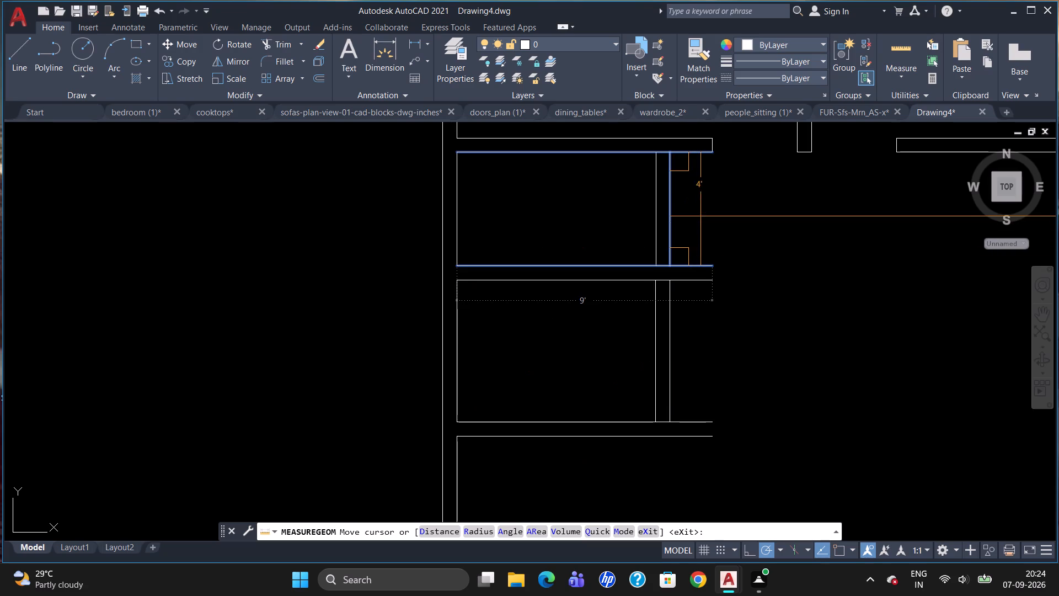
key(Escape)
Erase both lines of the upper left-side room's vertical partition.
click(671, 211)
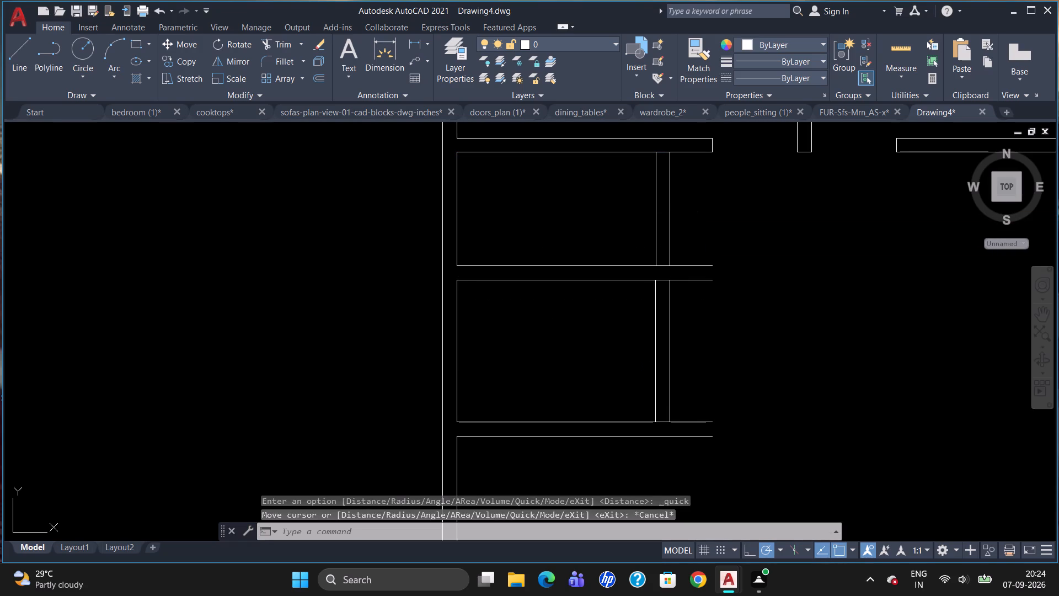
click(655, 214)
key(Delete)
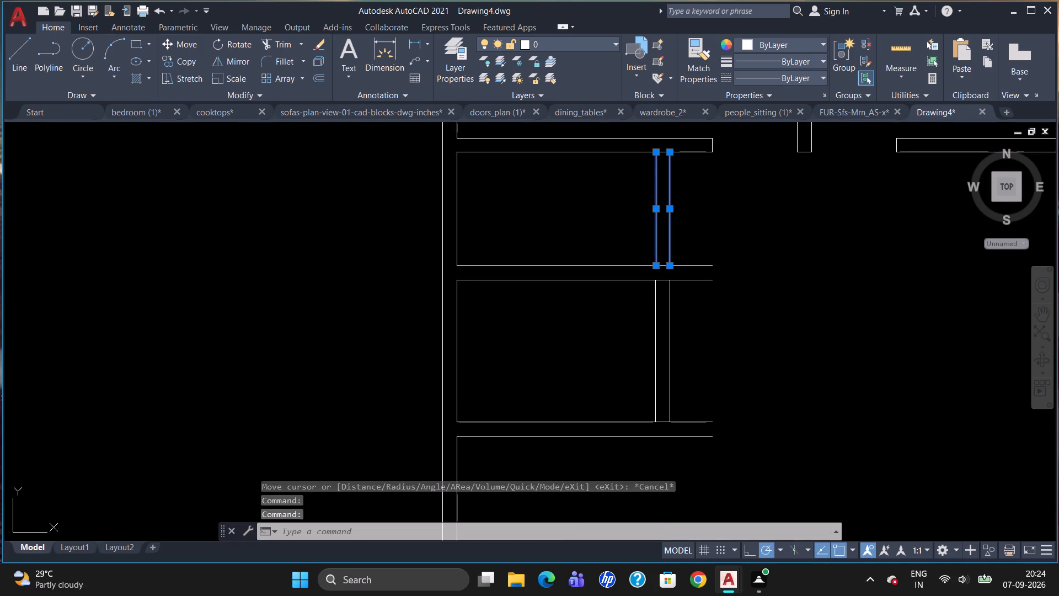
Draw a 4'-6" vertical line from the lower partition's outer face, across the middle partition, up to the upper horizontal wall.
key(l)
key(Return)
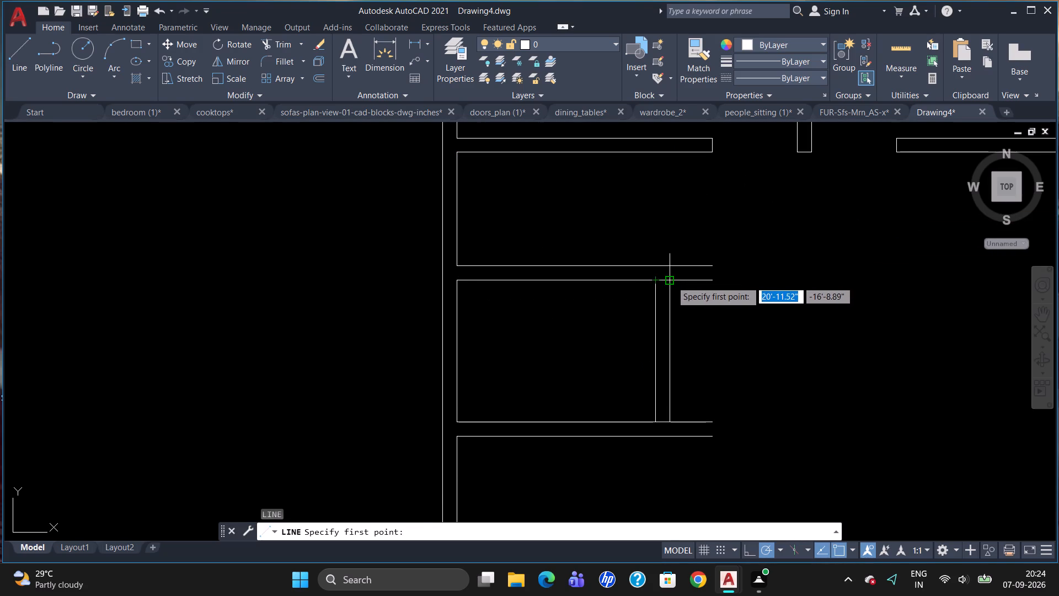
click(671, 281)
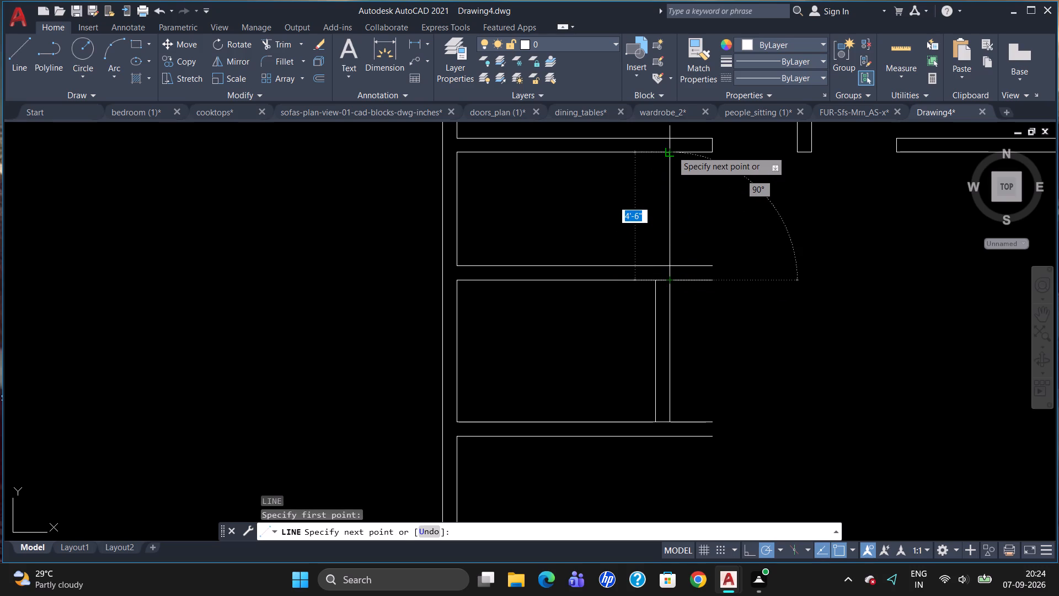
click(672, 151)
key(Escape)
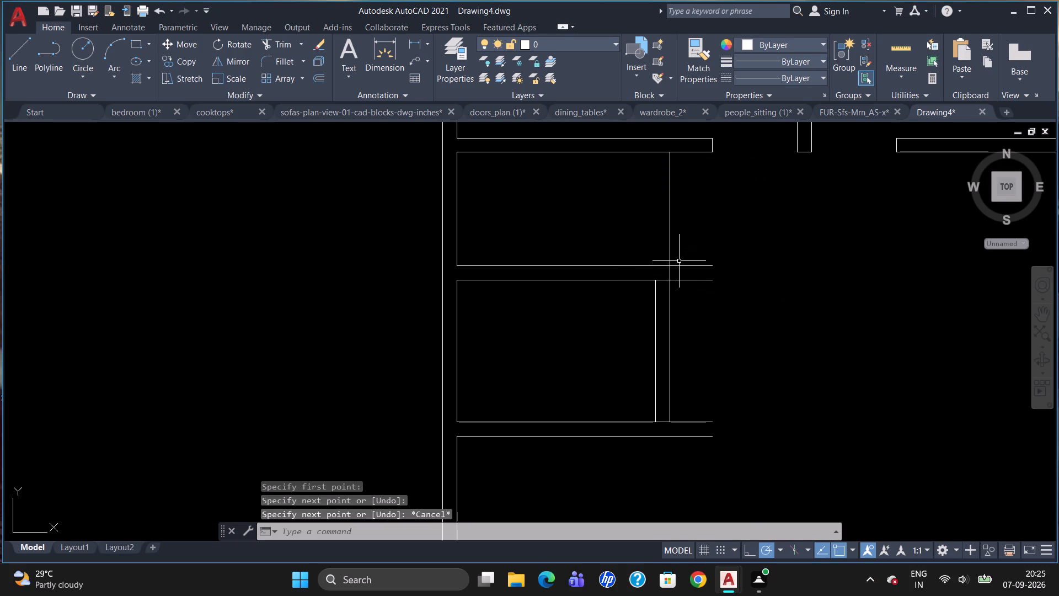
Offset the new vertical line 6" inward, toward the rooms, to form the upper room's partition.
key(o)
key(Return)
text(6")
key(Return)
click(671, 251)
click(655, 253)
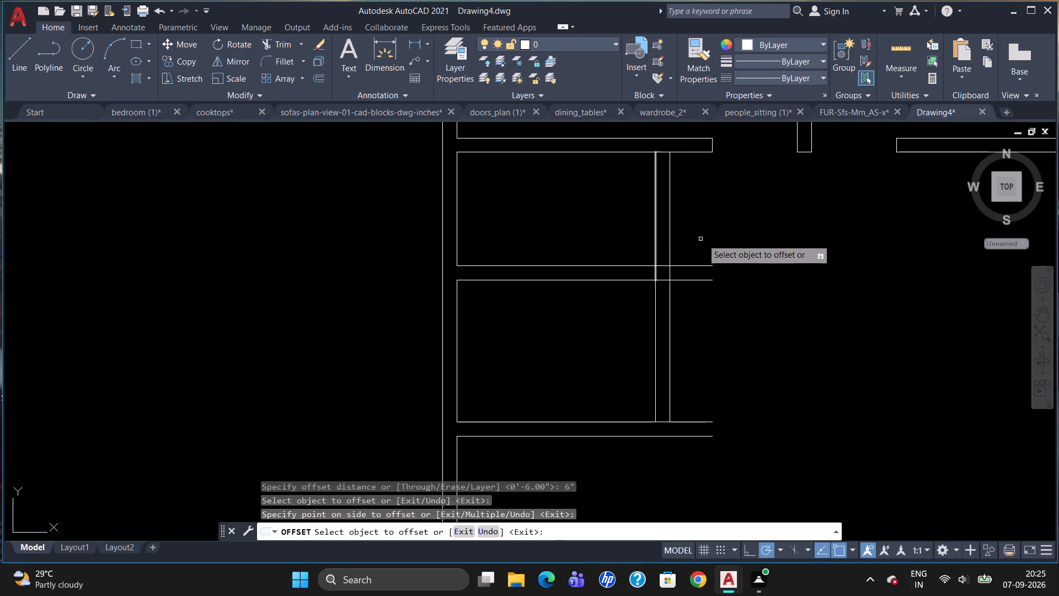
key(Escape)
Trim the middle partition's ends beyond the vertical partition's outer face, and the inner face line where it crosses the middle partition.
text(TR)
key(Return)
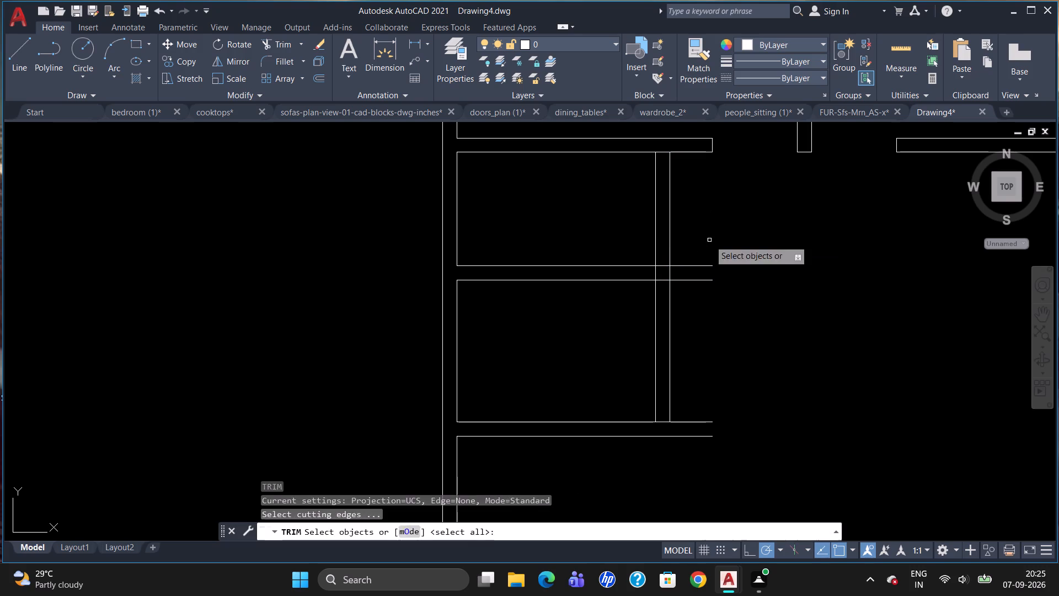
key(Return)
drag(700, 238, 698, 306)
click(698, 306)
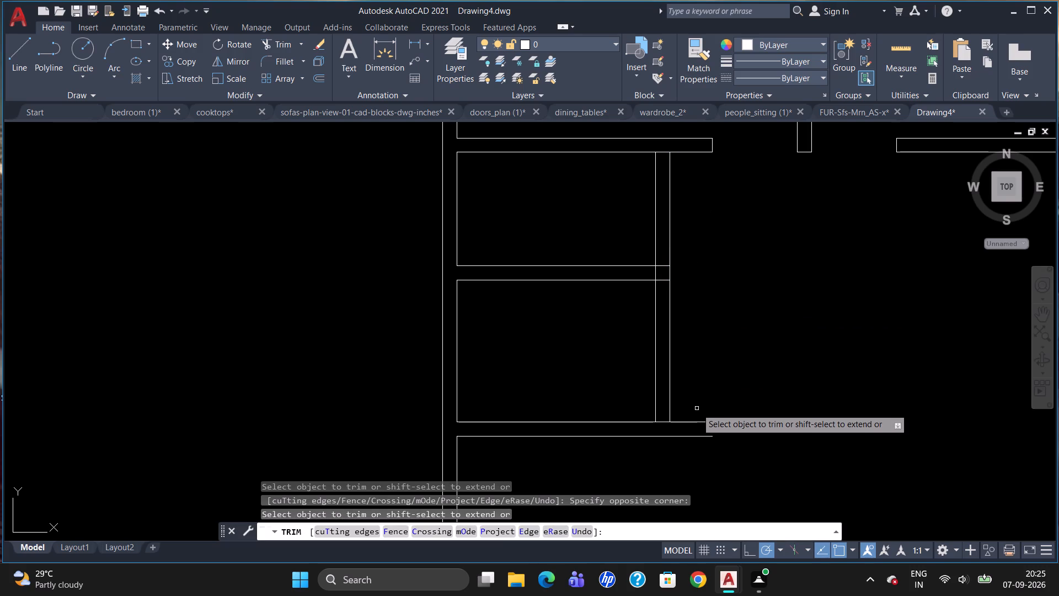
scroll(716, 345, down, 1)
scroll(679, 292, up, 1)
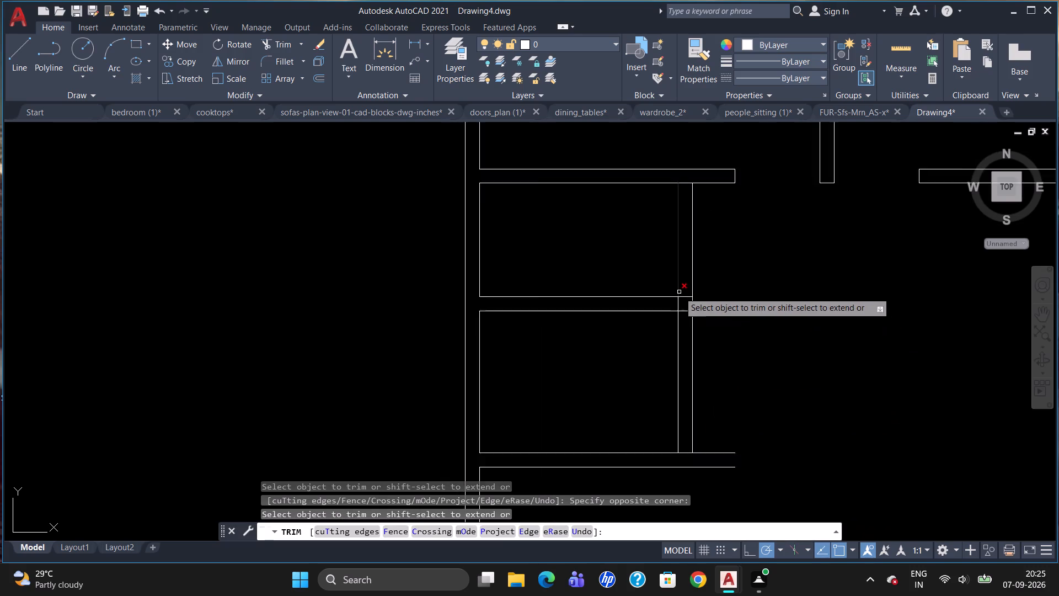
scroll(679, 292, up, 1)
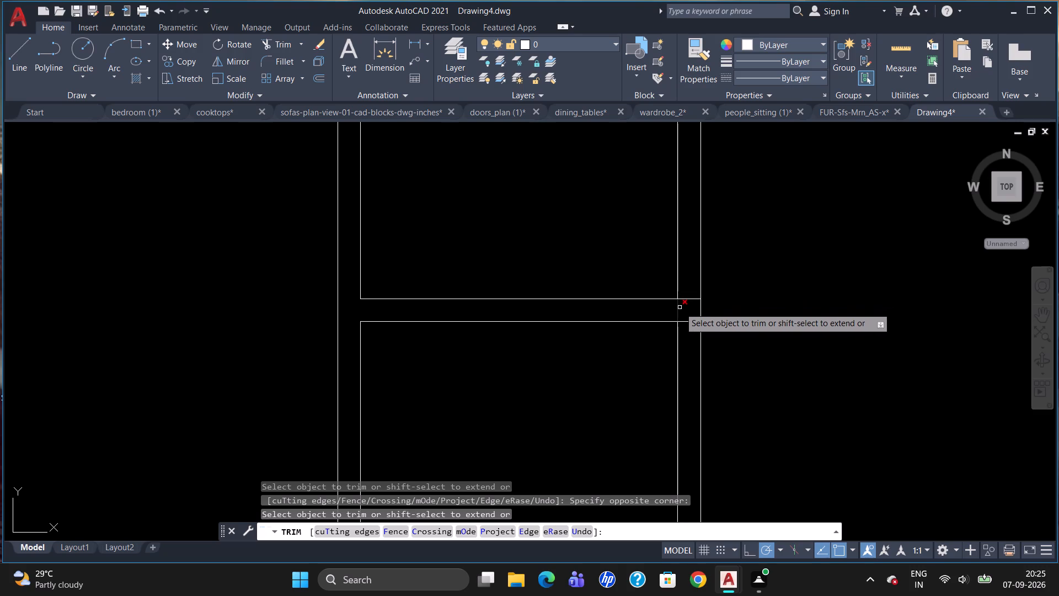
click(675, 310)
click(682, 310)
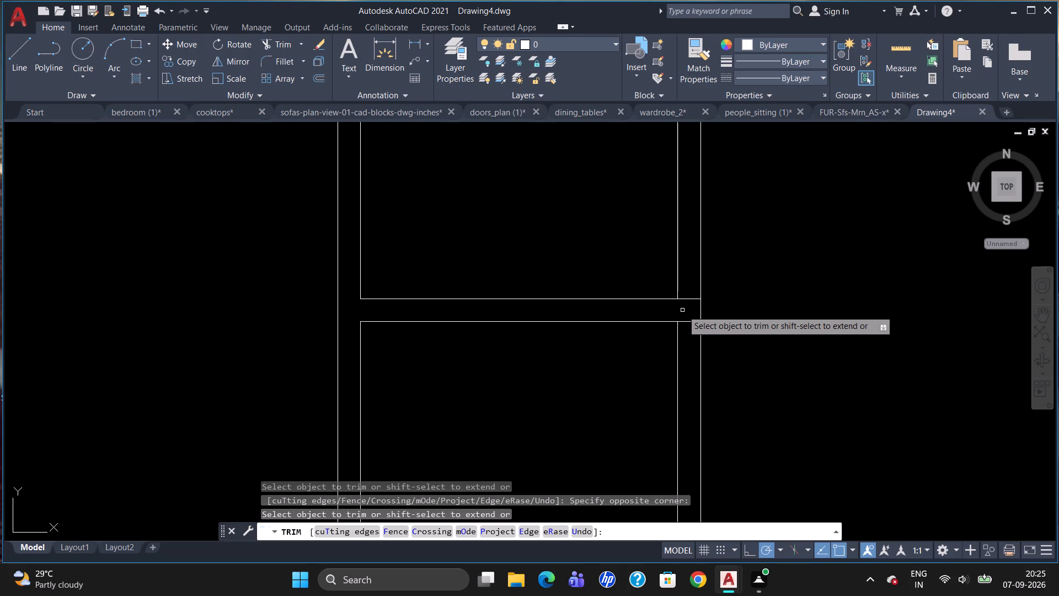
scroll(721, 331, down, 2)
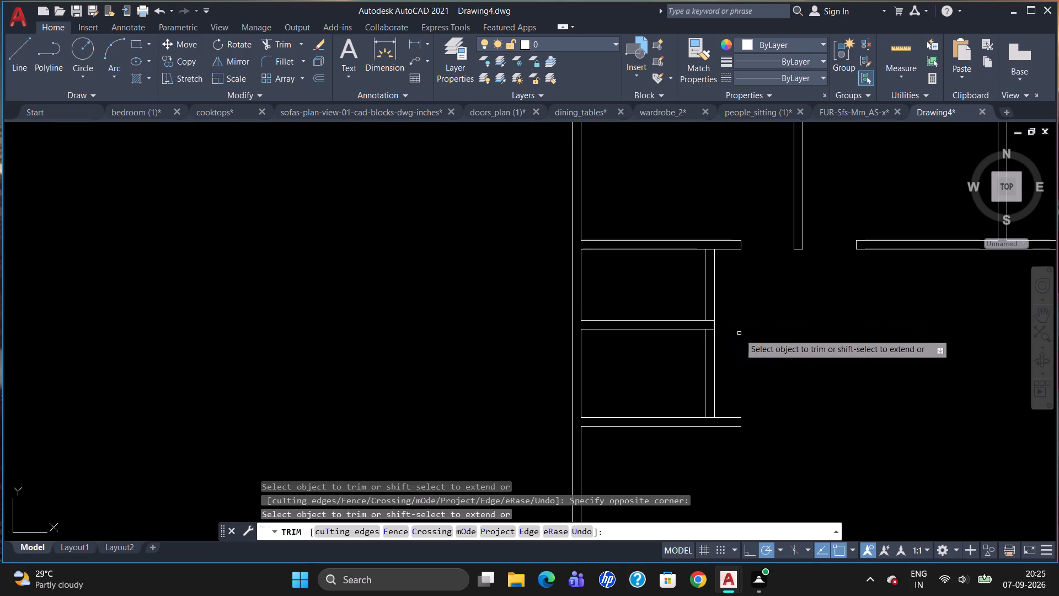
key(Escape)
Draw a door jamb line across the upper vertical partition, tracked 2'6" up from the middle partition's upper face.
scroll(748, 306, up, 2)
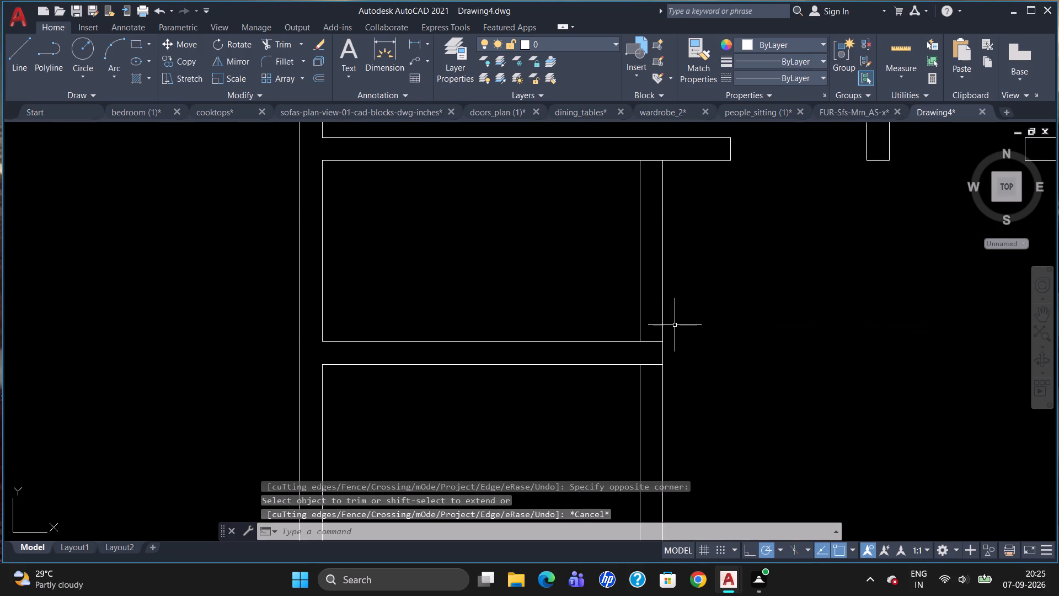
key(l)
key(Return)
text(TK)
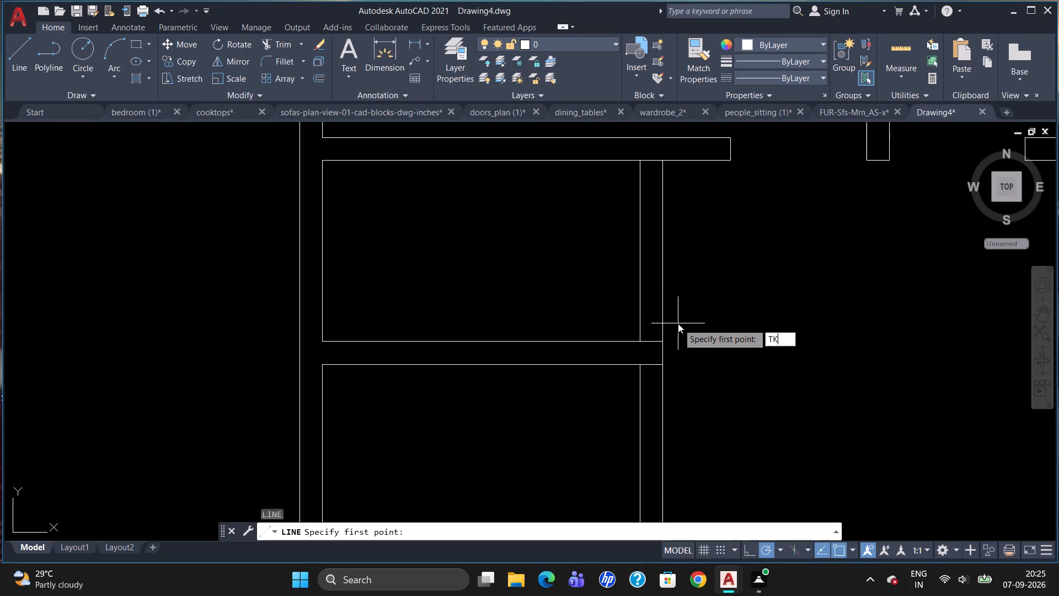
key(Return)
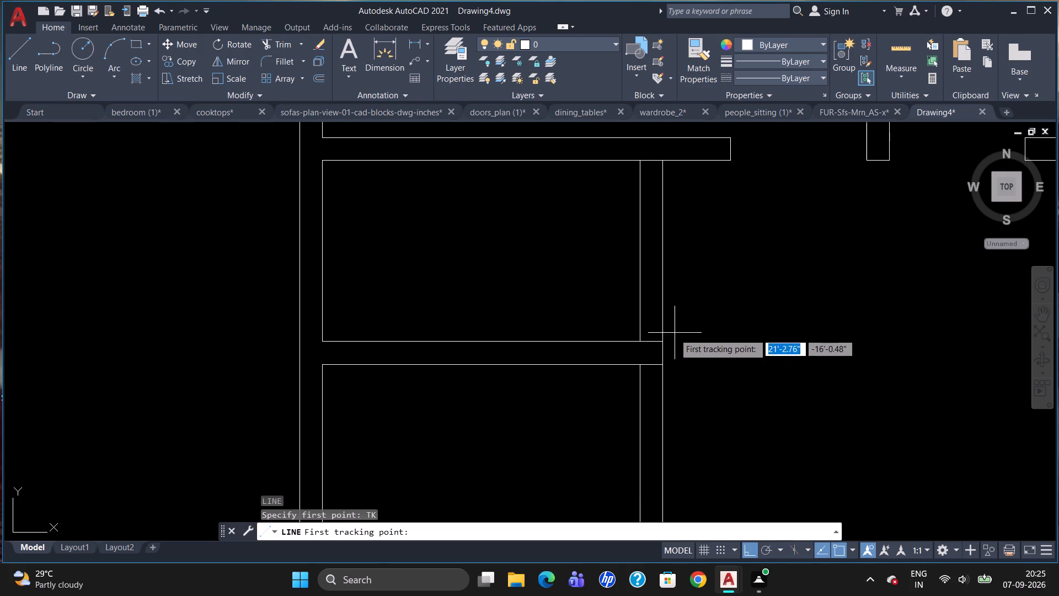
click(665, 340)
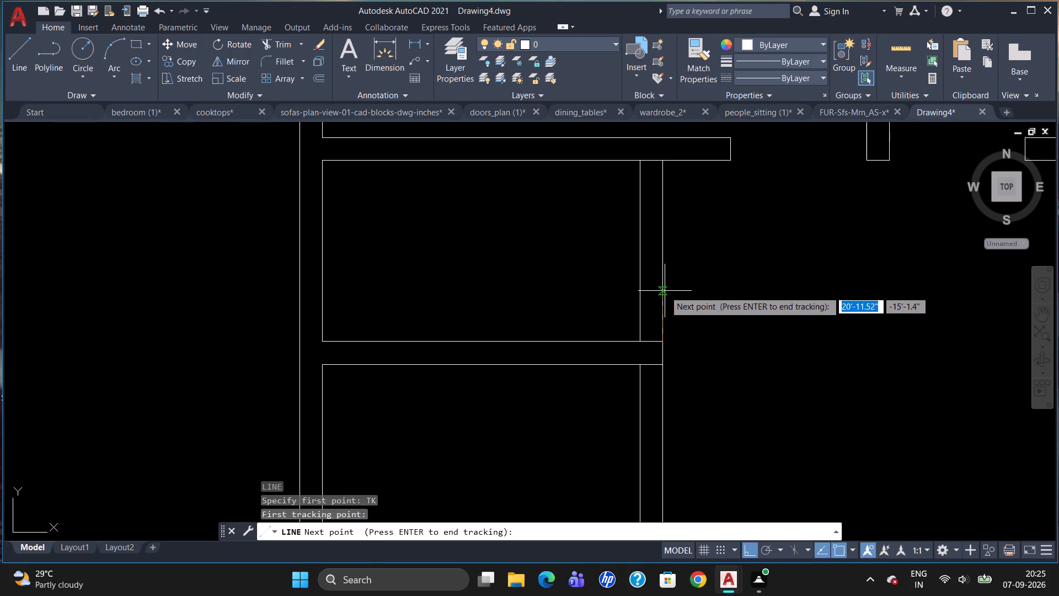
text(2'6)
key(shift+quotedbl)
key(Return)
key(Return)
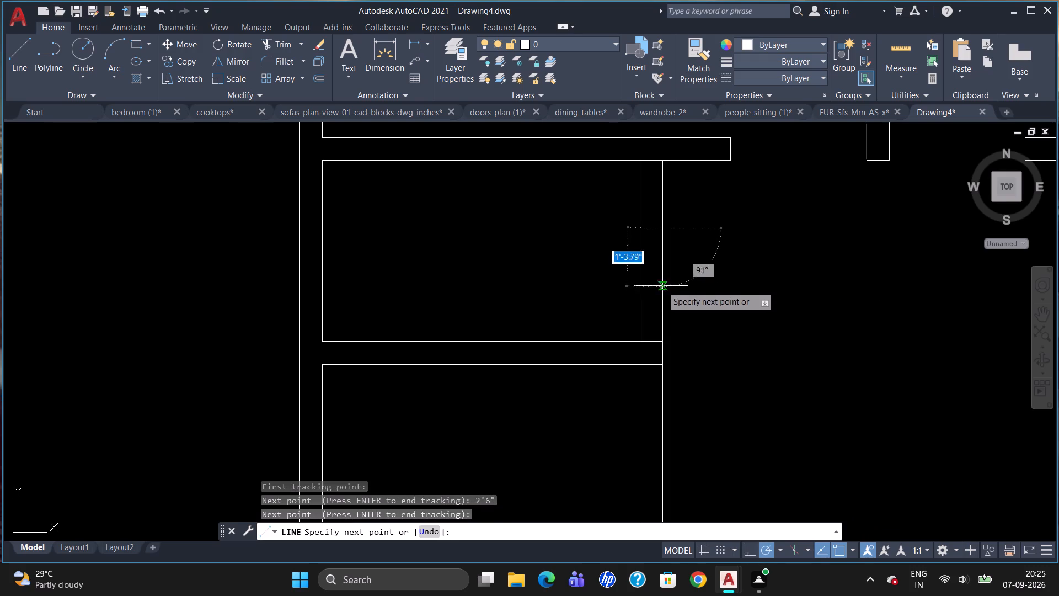
click(641, 226)
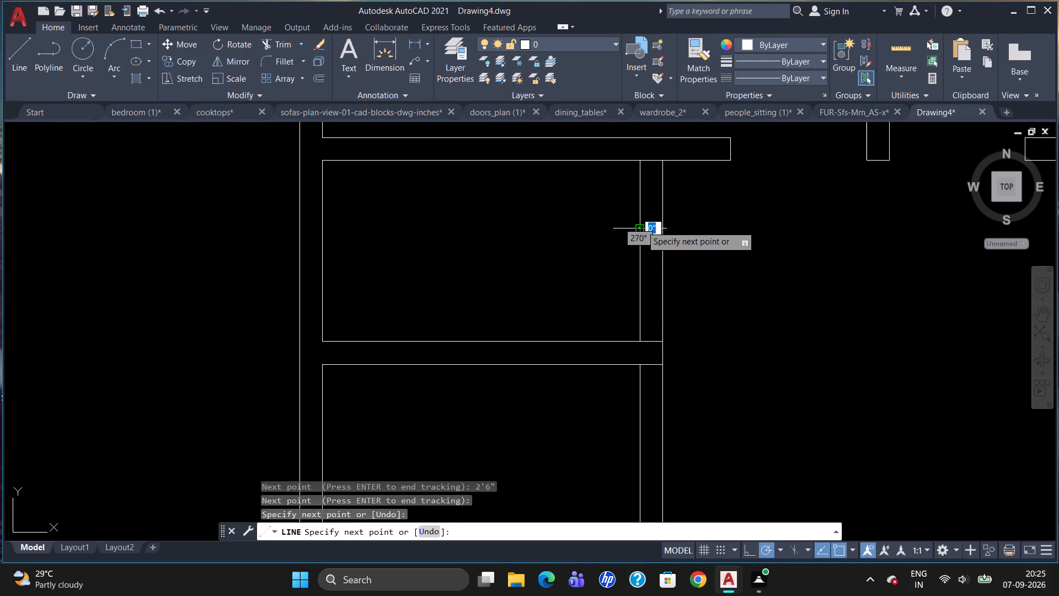
key(Escape)
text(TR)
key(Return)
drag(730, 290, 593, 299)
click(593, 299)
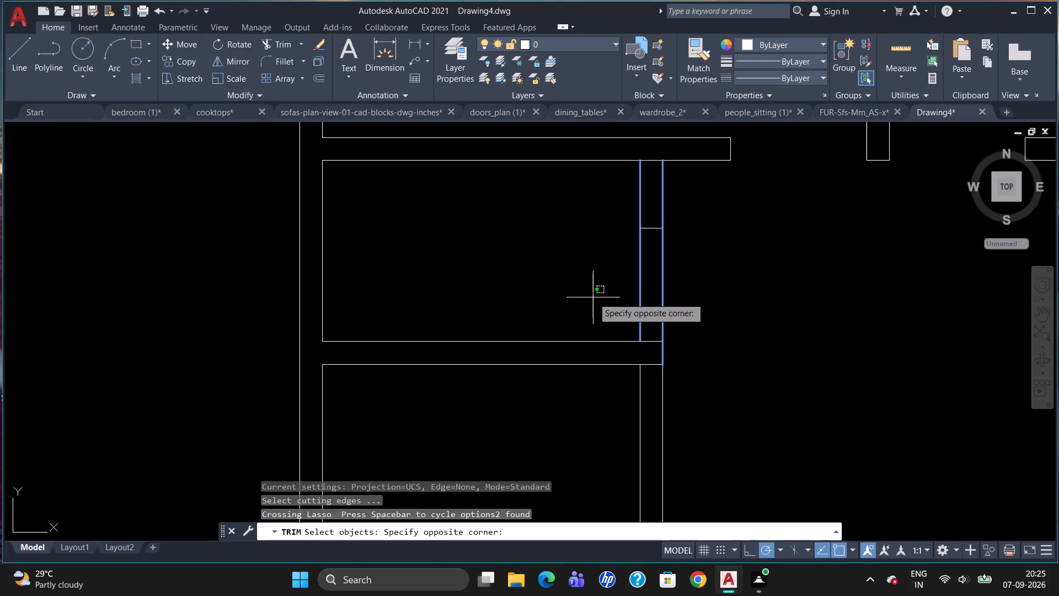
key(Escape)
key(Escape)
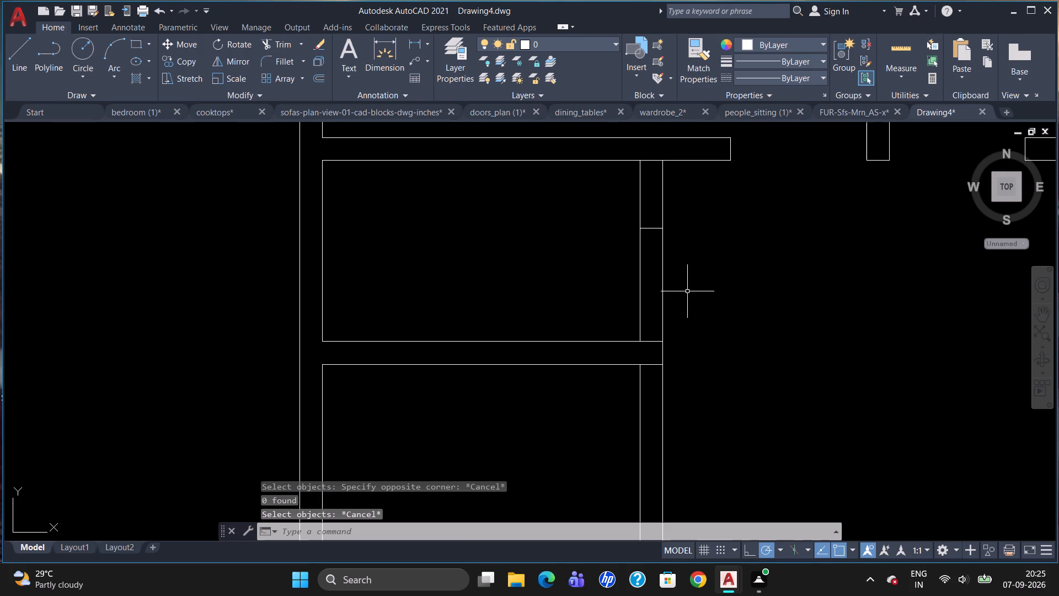
Trim both partition faces between the jamb line and the middle partition to open the upper room's 2'6" doorway.
text(TR)
key(Return)
key(Return)
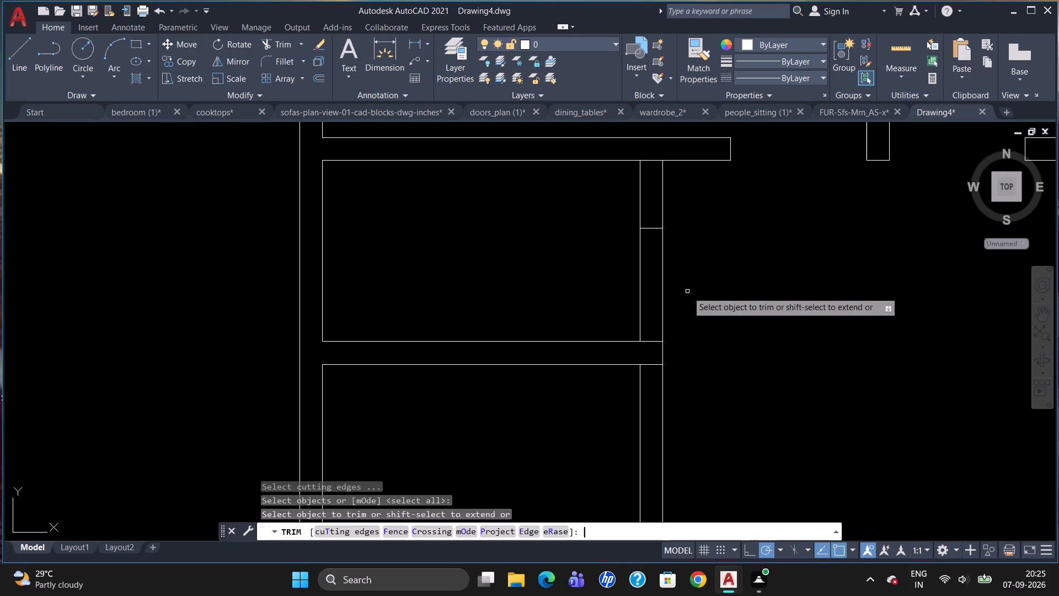
drag(690, 286, 624, 287)
click(624, 287)
scroll(702, 269, down, 2)
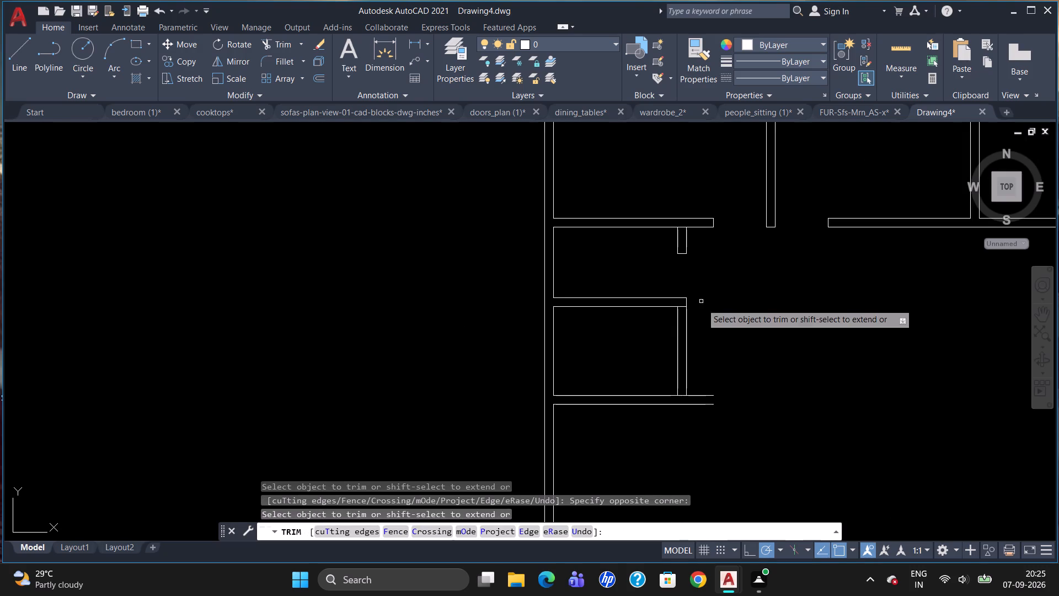
key(Escape)
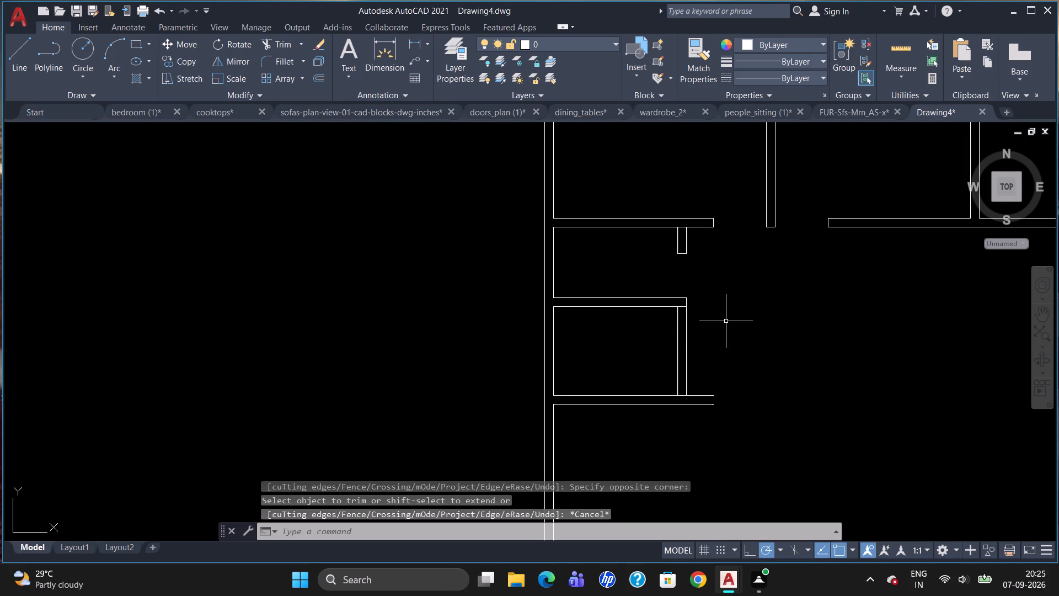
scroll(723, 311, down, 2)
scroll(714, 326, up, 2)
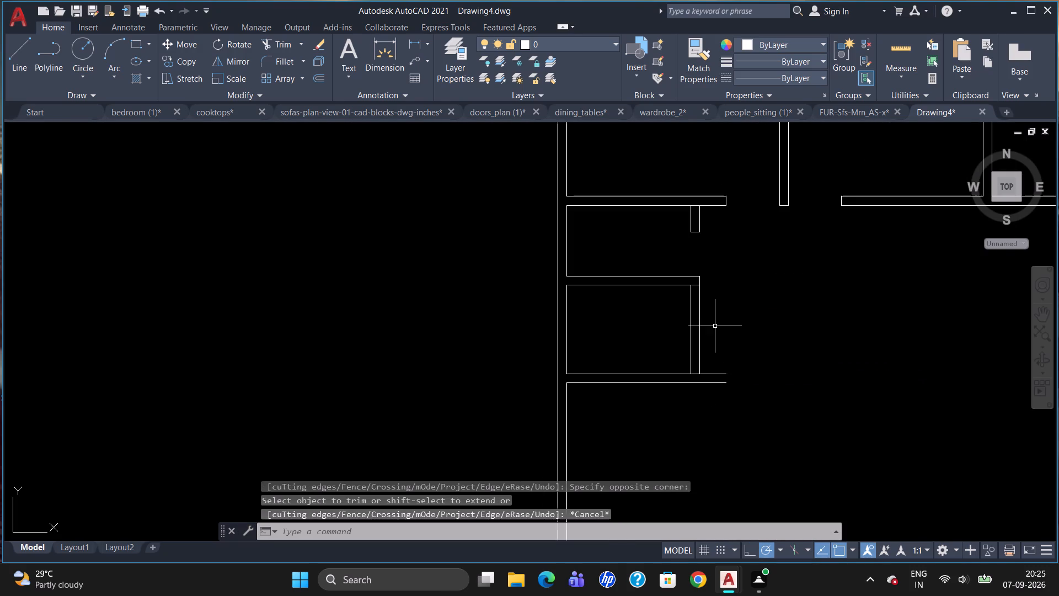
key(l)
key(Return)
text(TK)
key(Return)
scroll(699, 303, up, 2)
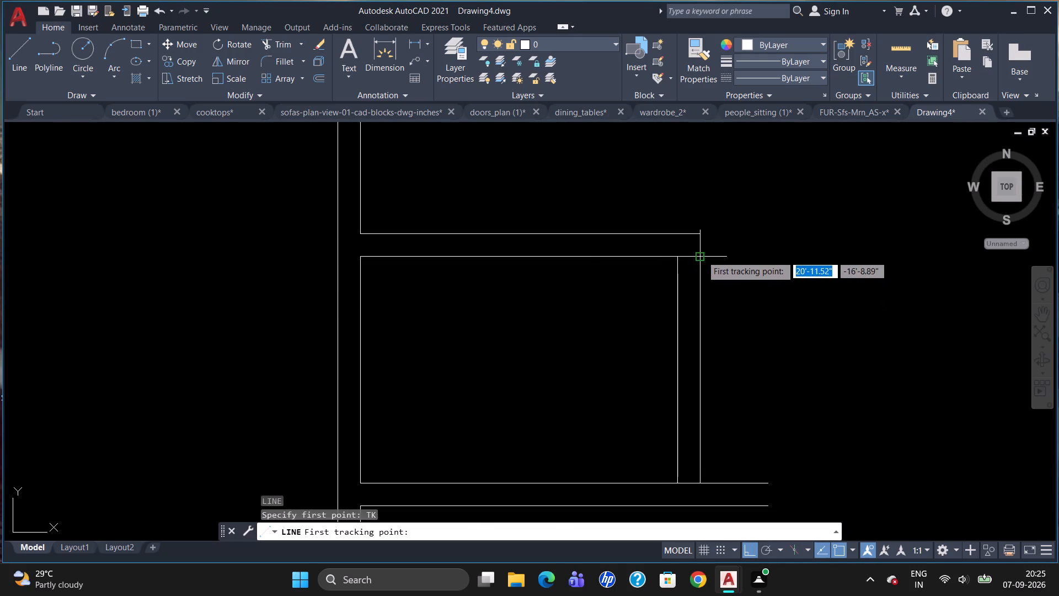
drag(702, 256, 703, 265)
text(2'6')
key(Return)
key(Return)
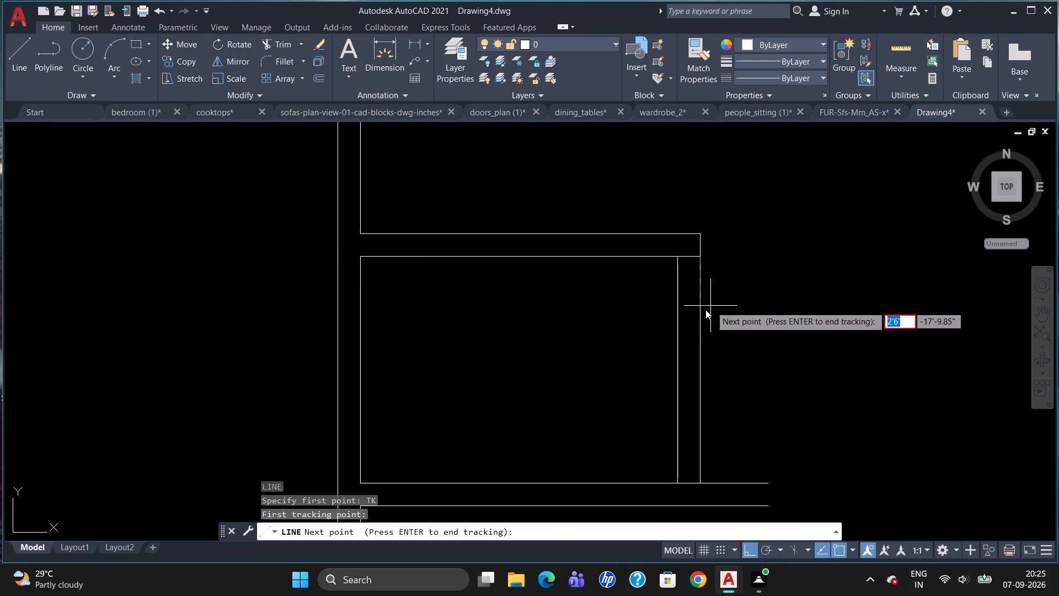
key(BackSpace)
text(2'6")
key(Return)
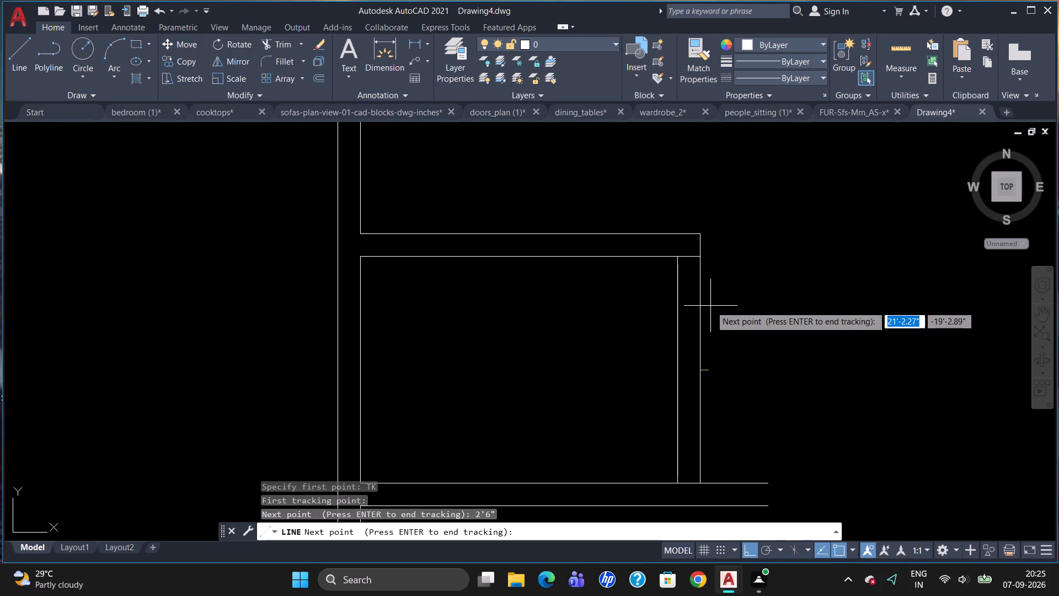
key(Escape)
Draw a door jamb line across the lower vertical partition, tracked 2'6" down from the middle partition's lower face.
key(l)
key(Return)
text(TK)
key(Return)
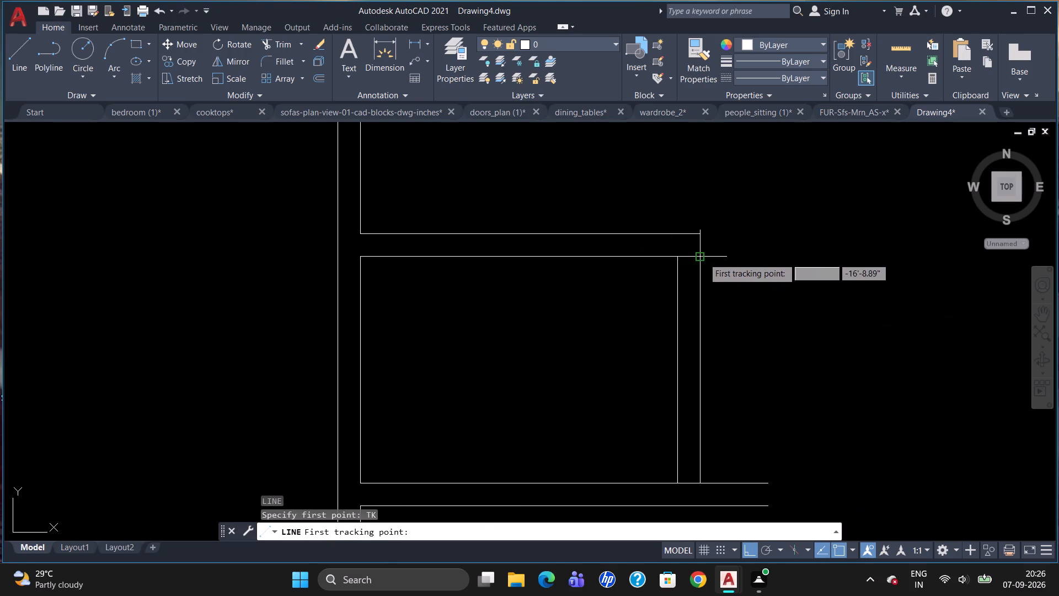
click(703, 258)
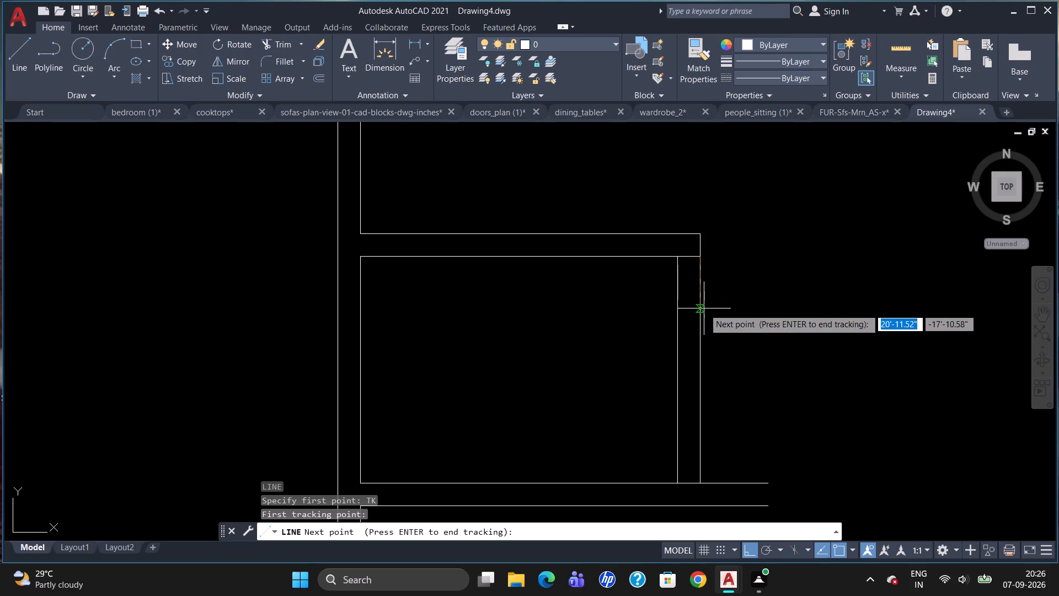
text(2'6")
key(Return)
key(Return)
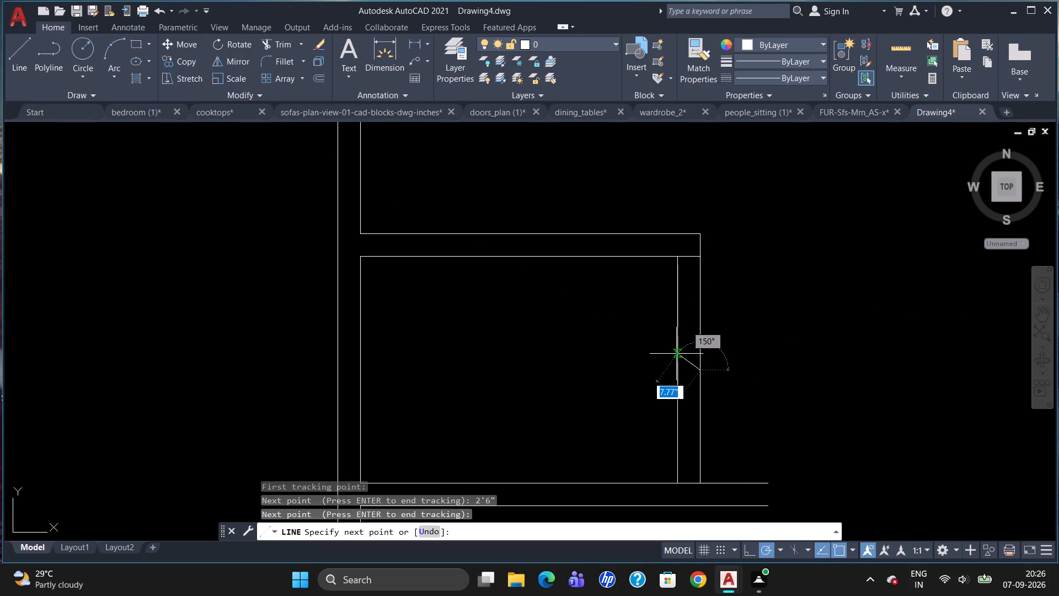
click(677, 368)
key(Escape)
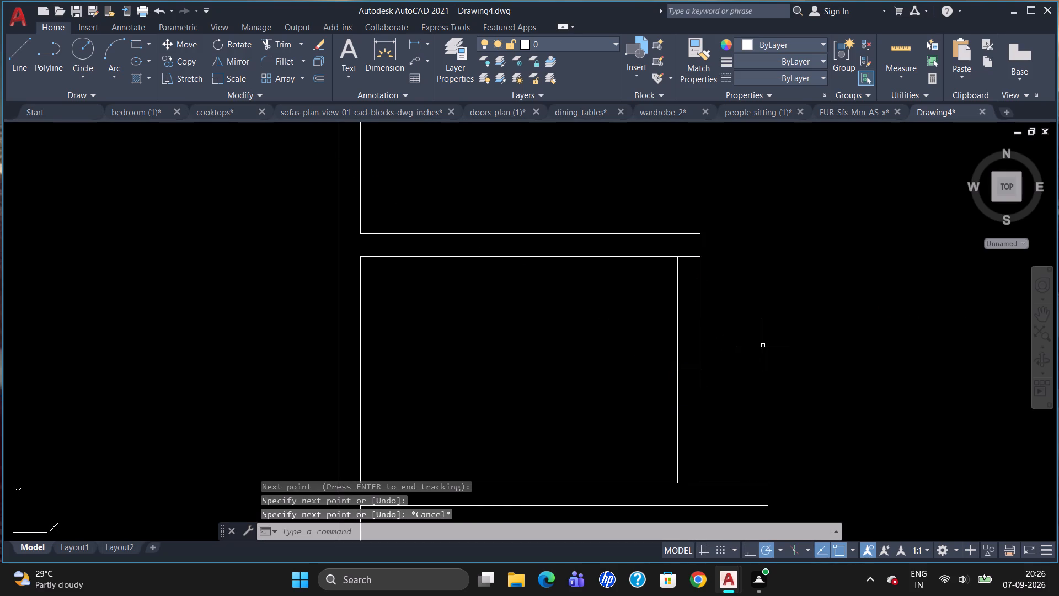
Trim both partition faces between the middle partition and the jamb line to open the lower room's 2'6" doorway.
text(TR)
key(Return)
key(Return)
drag(756, 341, 656, 336)
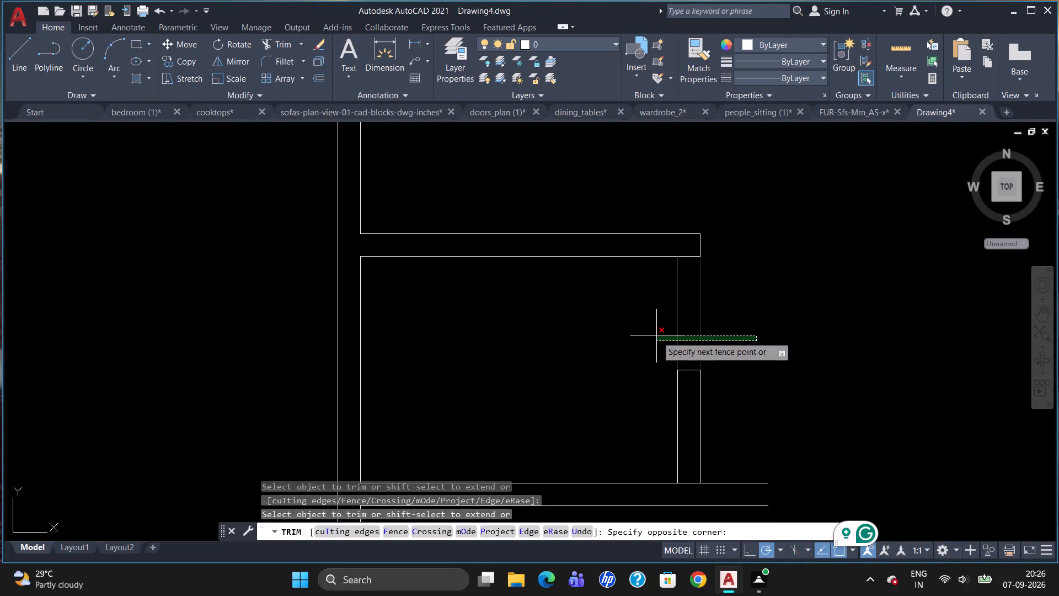
click(656, 336)
key(Escape)
scroll(742, 257, down, 2)
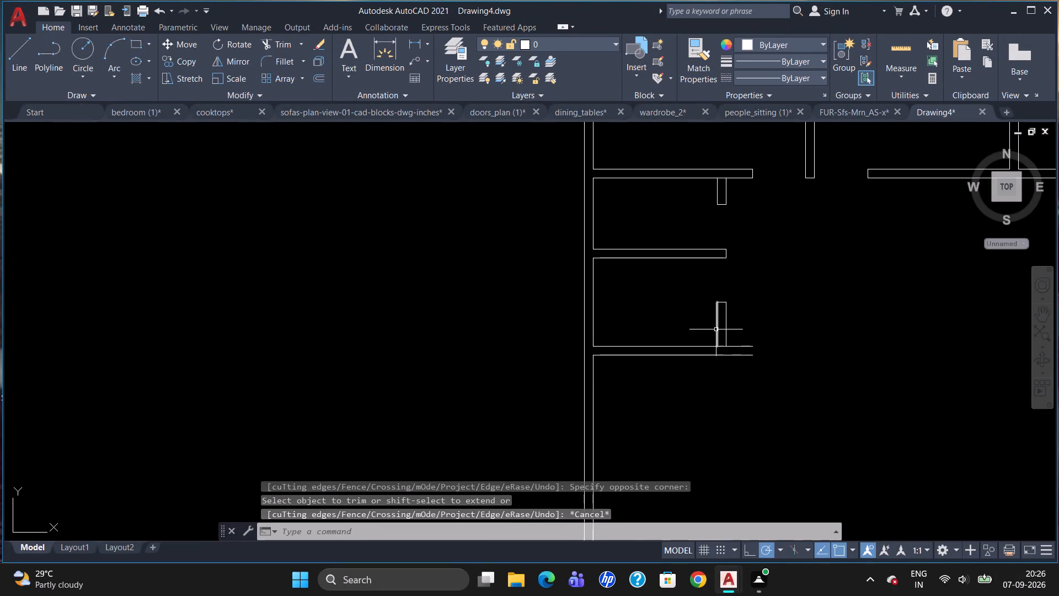
Trim the lower horizontal partition's upper face between the two faces of the lower vertical partition to open their junction.
scroll(716, 342, down, 1)
scroll(727, 347, up, 1)
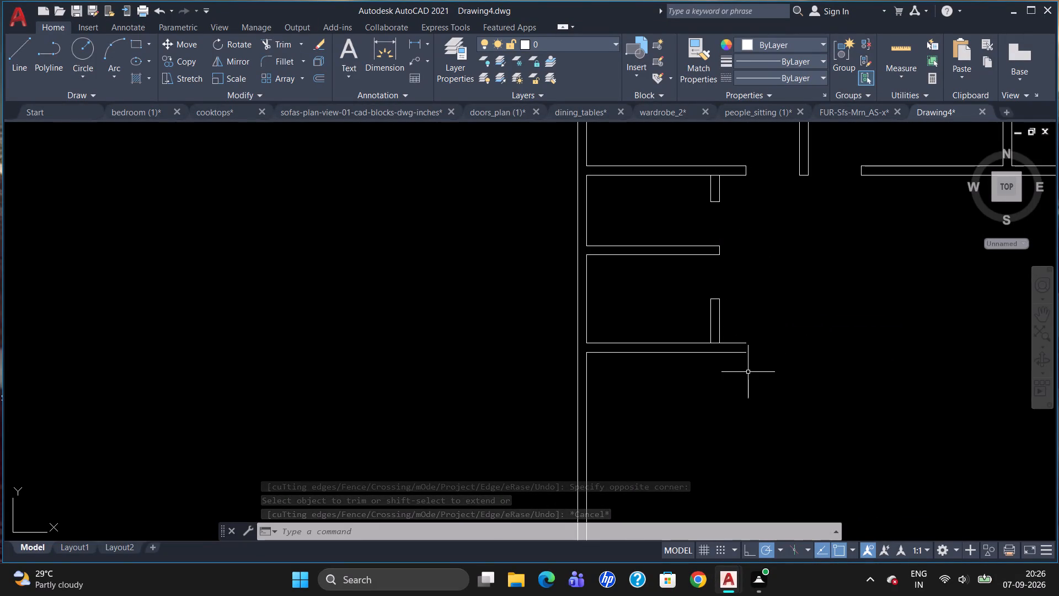
text(TR)
key(Return)
key(Return)
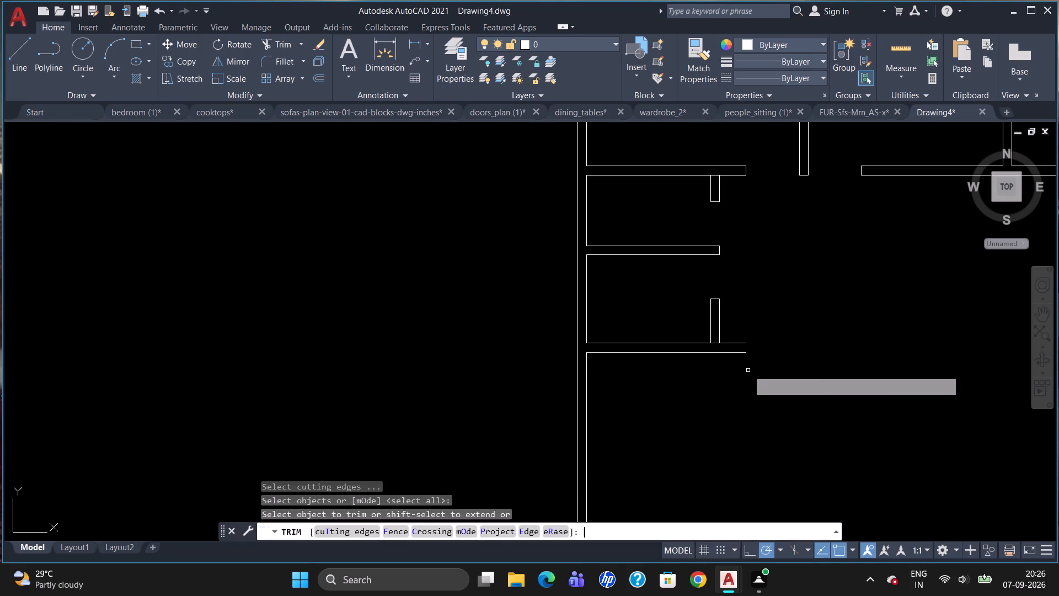
scroll(745, 362, up, 3)
click(628, 290)
key(Escape)
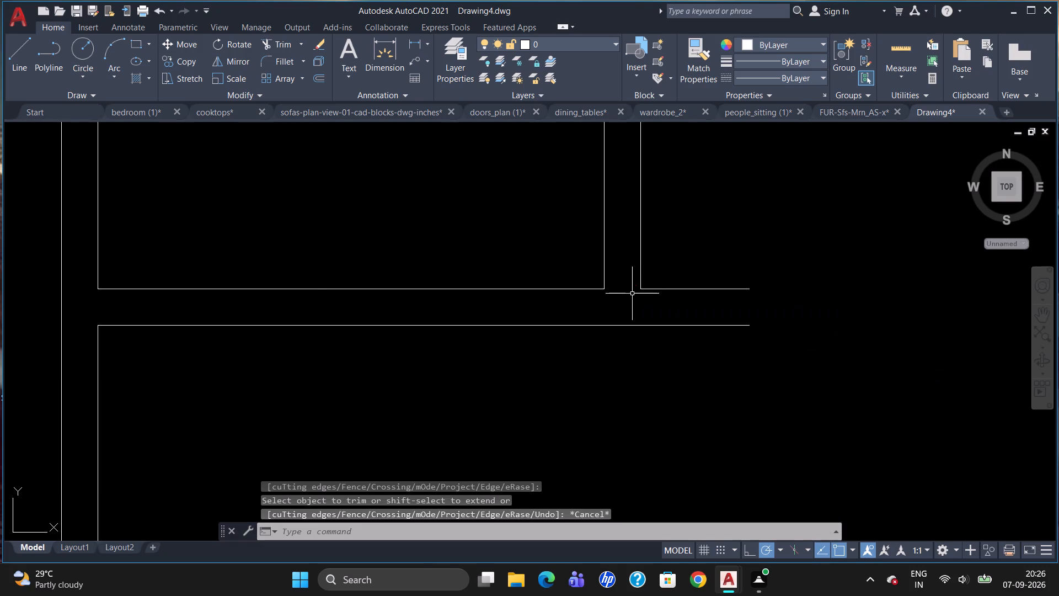
Offset the left outer wall's inner face 10' inward below the lower partition, and offset the new line another 6" for partition thickness.
scroll(713, 230, down, 4)
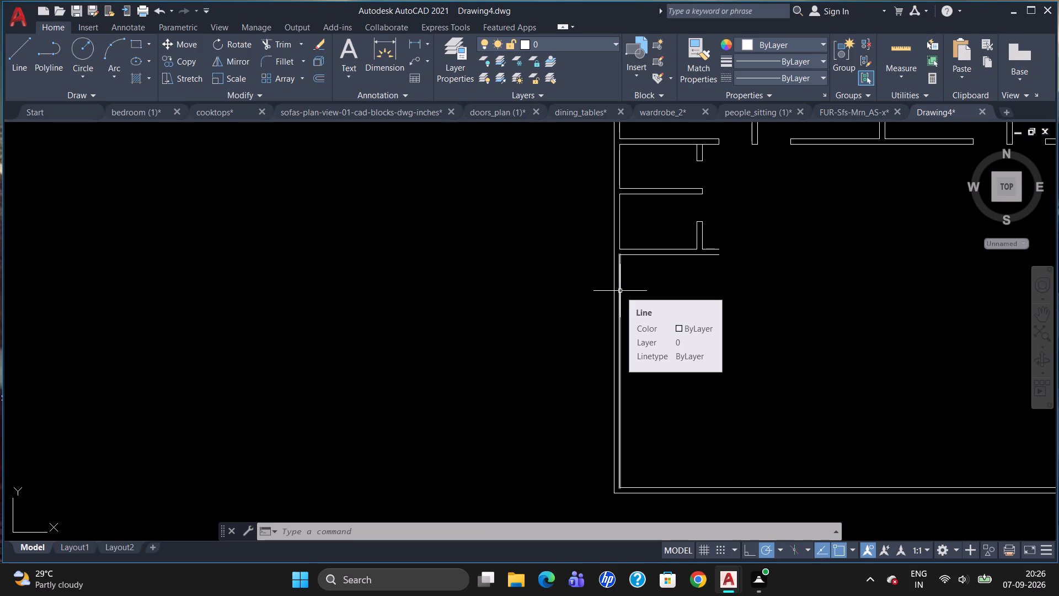
key(o)
key(Return)
text(10)
key(apostrophe)
key(Return)
click(618, 291)
click(693, 319)
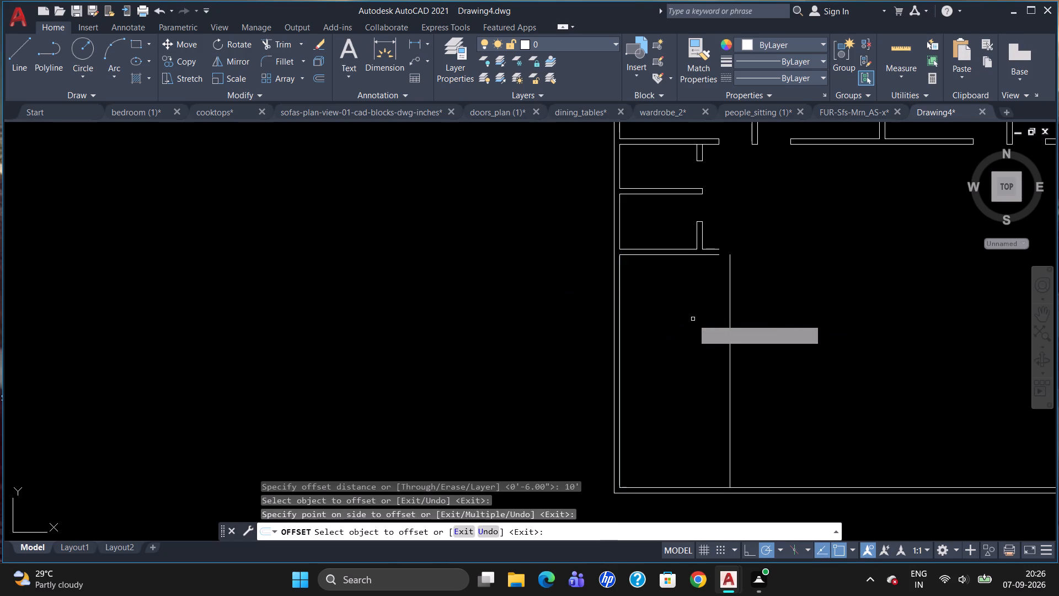
click(730, 320)
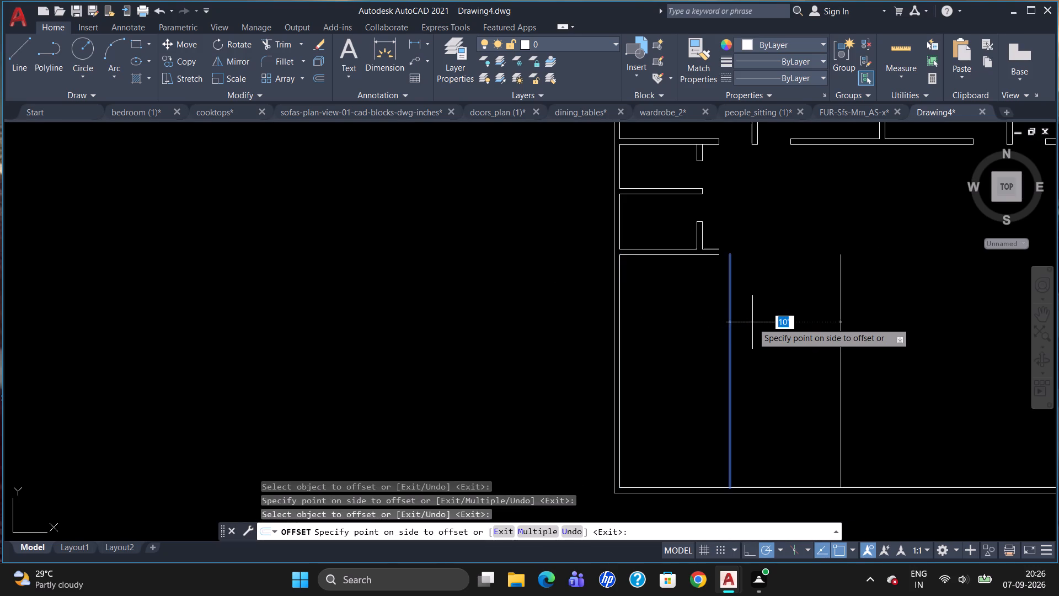
text(6")
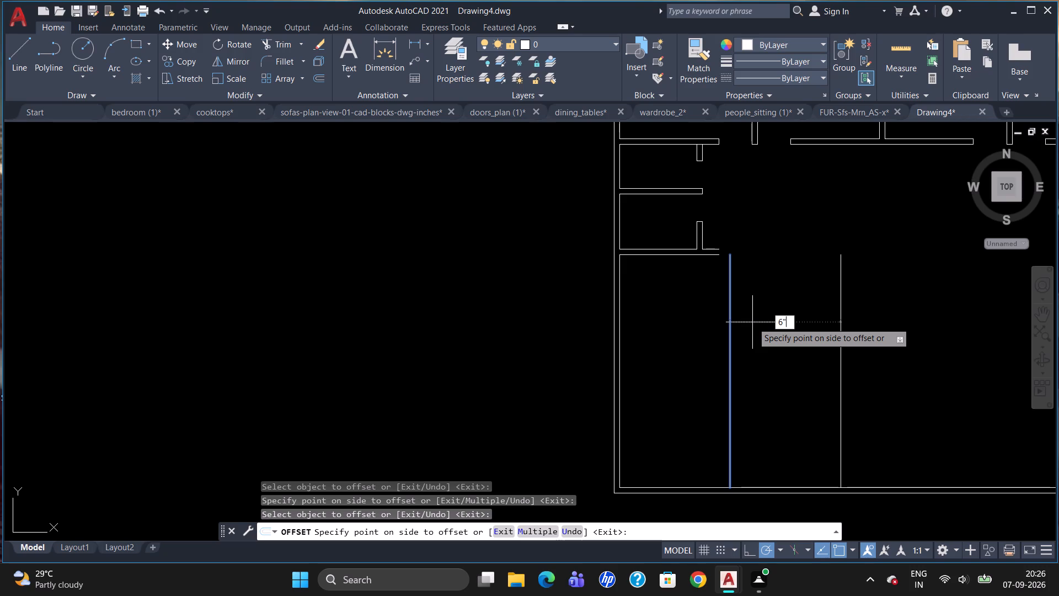
key(Return)
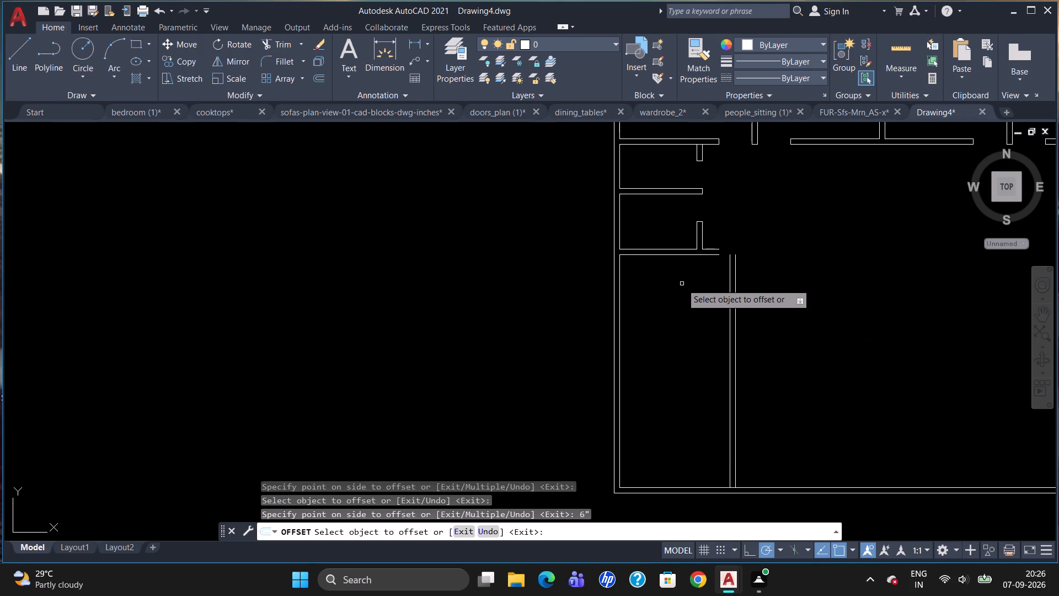
Offset the lower partition's bottom face 10' downward, and offset the new line another 6" to form a second horizontal partition.
click(684, 256)
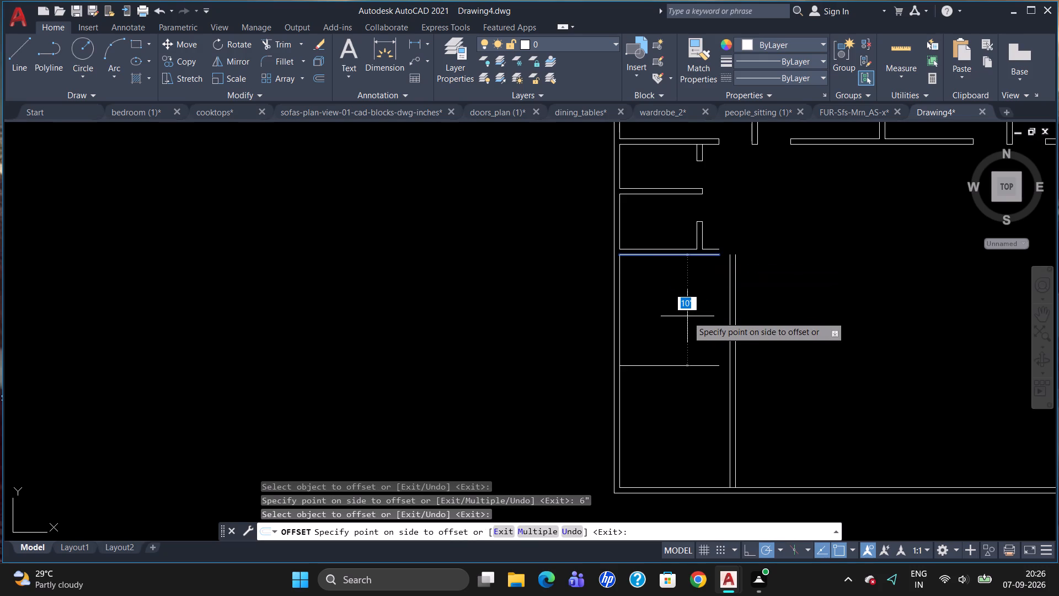
click(687, 316)
click(682, 363)
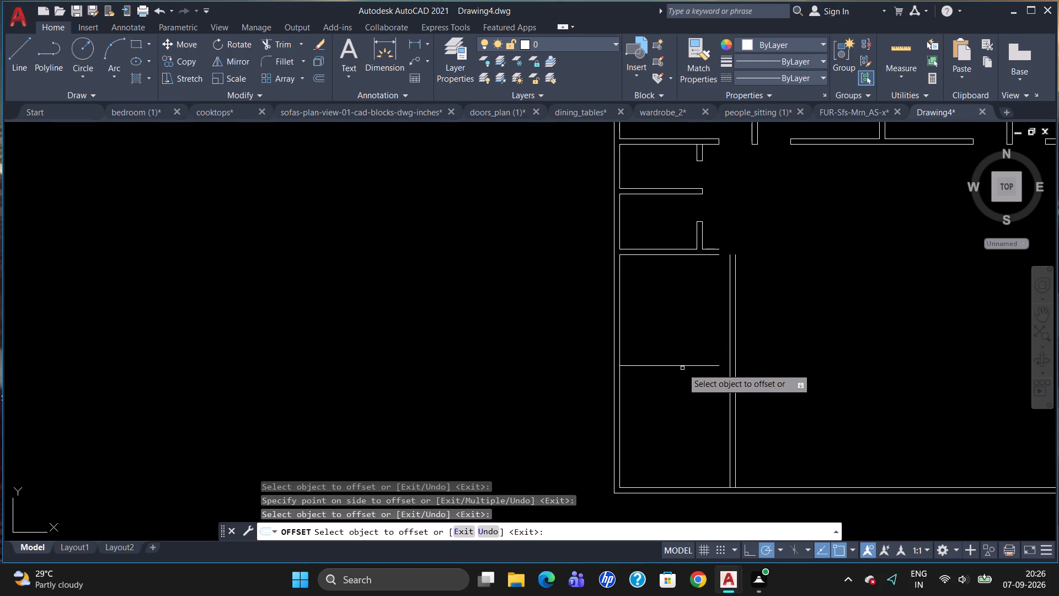
drag(682, 365, 683, 370)
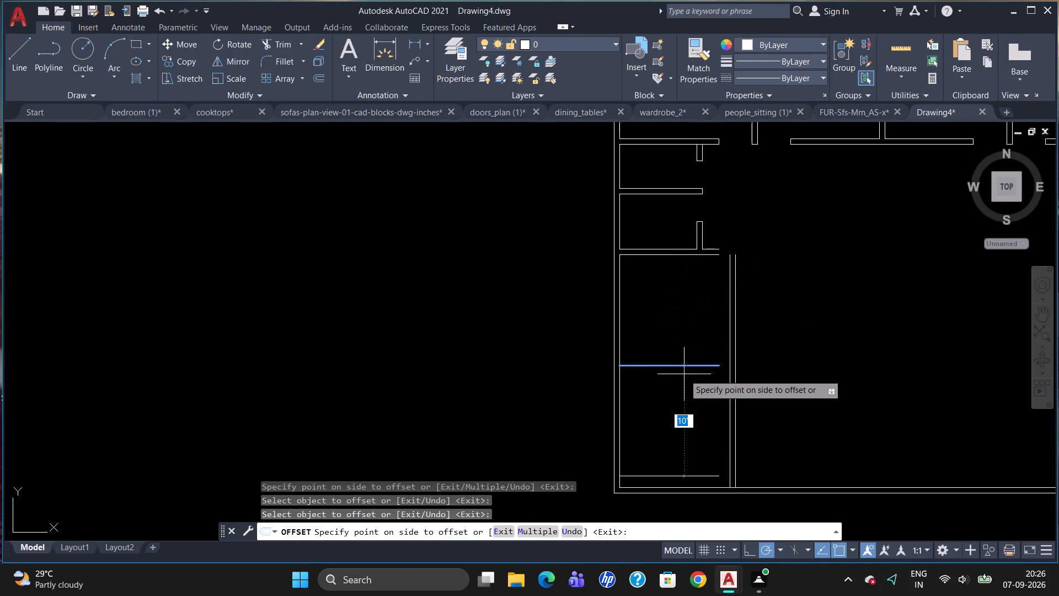
key(6)
key(shift+quotedbl)
key(Return)
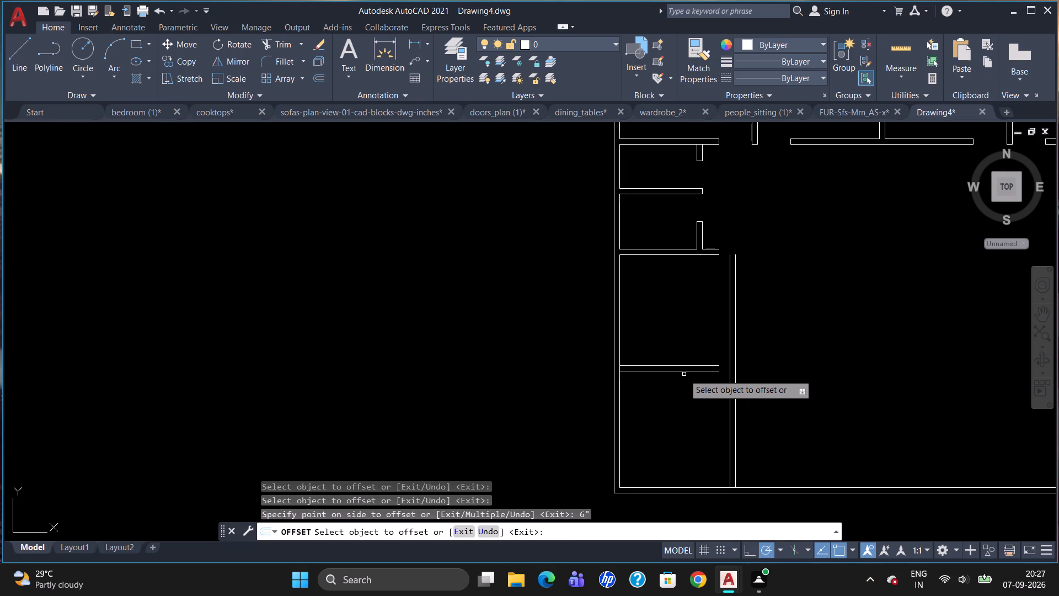
key(Escape)
Draw a horizontal line continuing the upper partition's top face from its right end past the new vertical partition.
scroll(742, 273, up, 1)
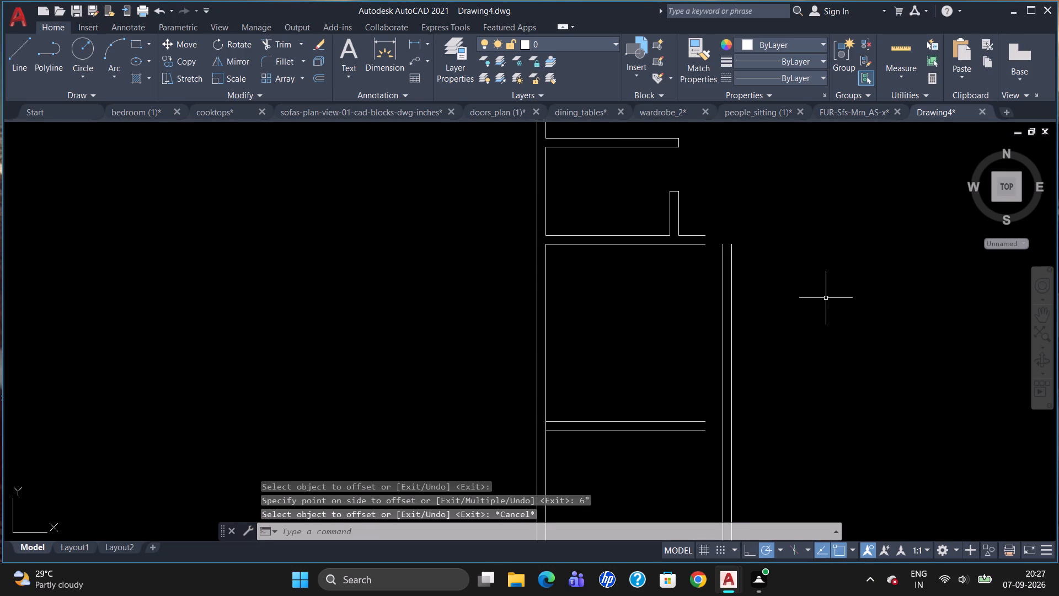
scroll(672, 297, down, 2)
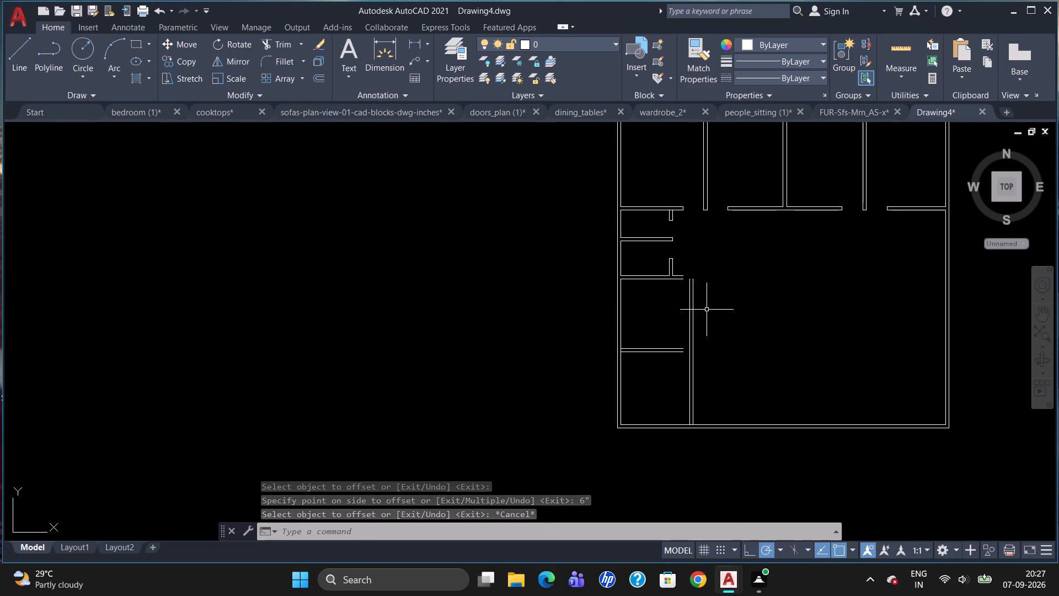
scroll(782, 306, up, 1)
key(l)
key(Return)
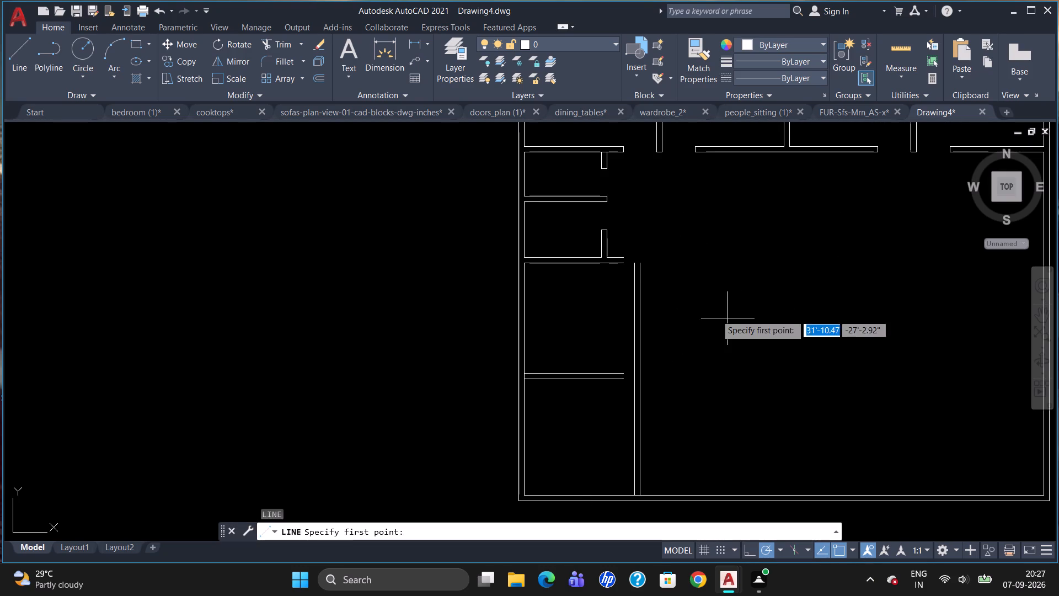
scroll(644, 265, up, 2)
click(597, 245)
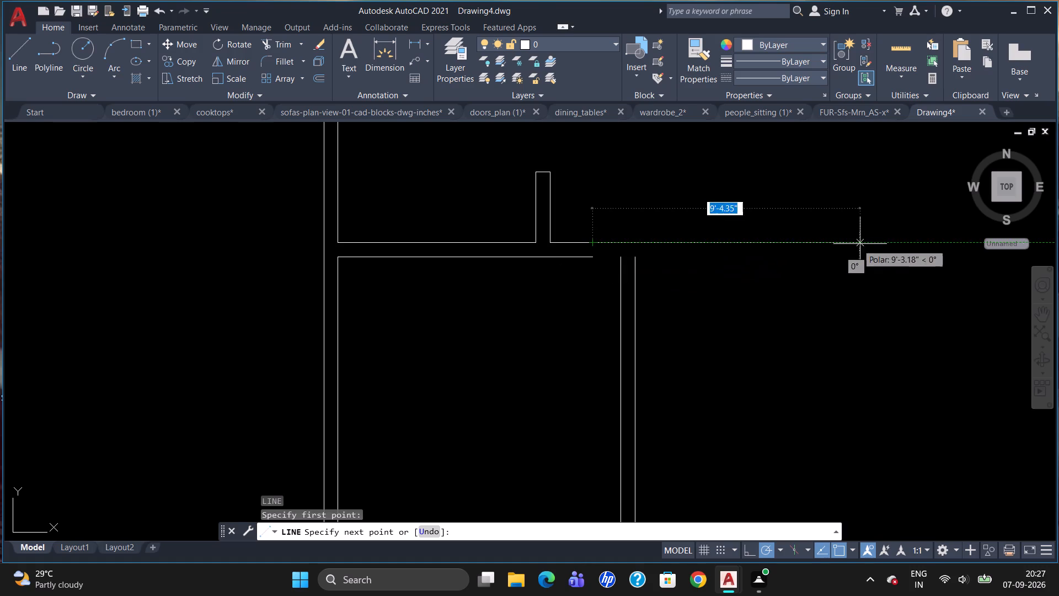
click(886, 246)
key(Escape)
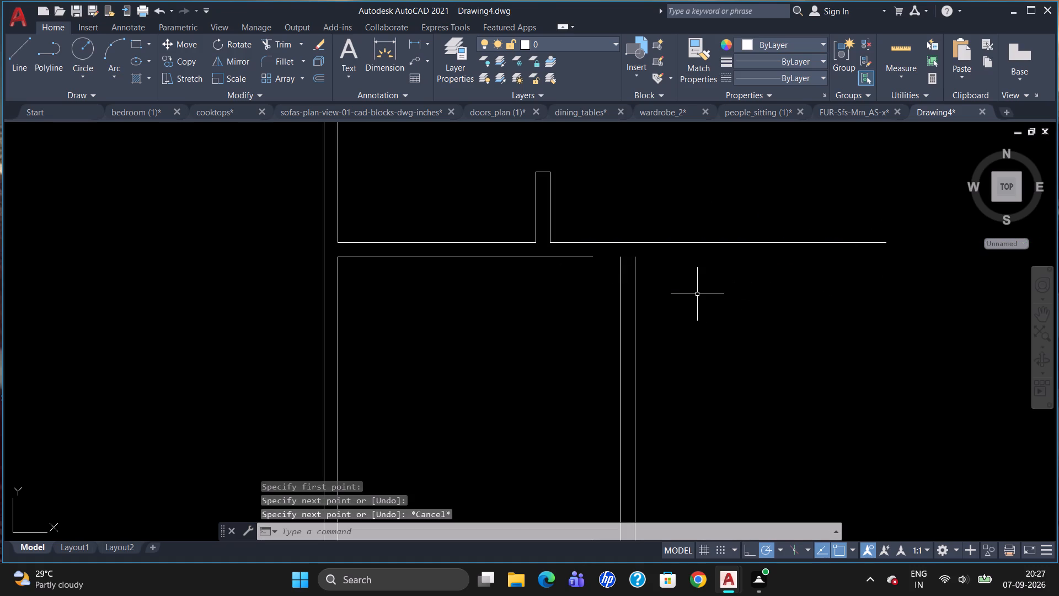
Draw a horizontal line continuing the same partition's bottom face from its right end past the new vertical partition.
key(l)
key(Return)
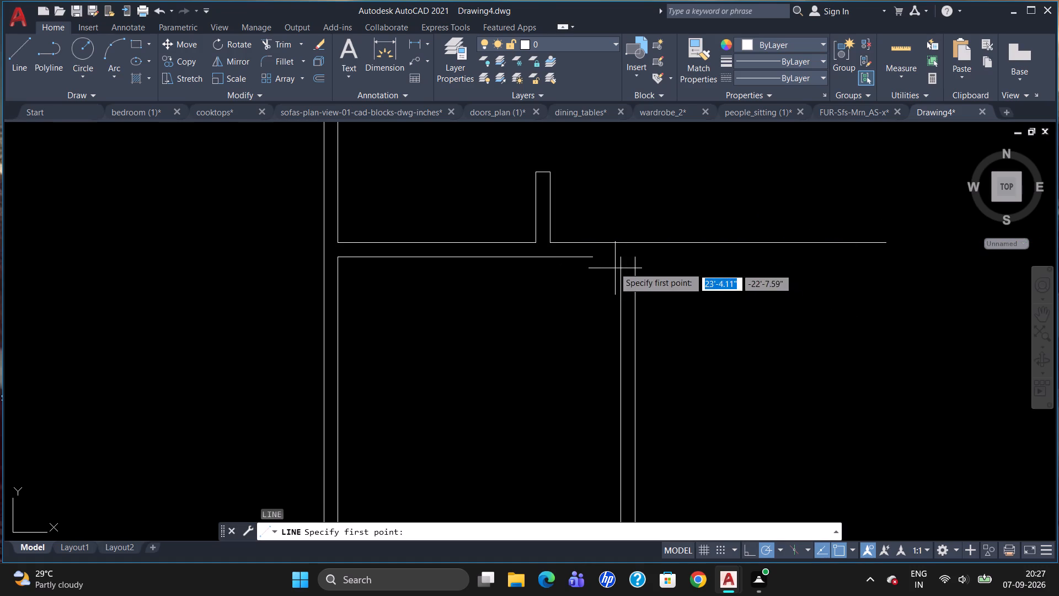
click(591, 255)
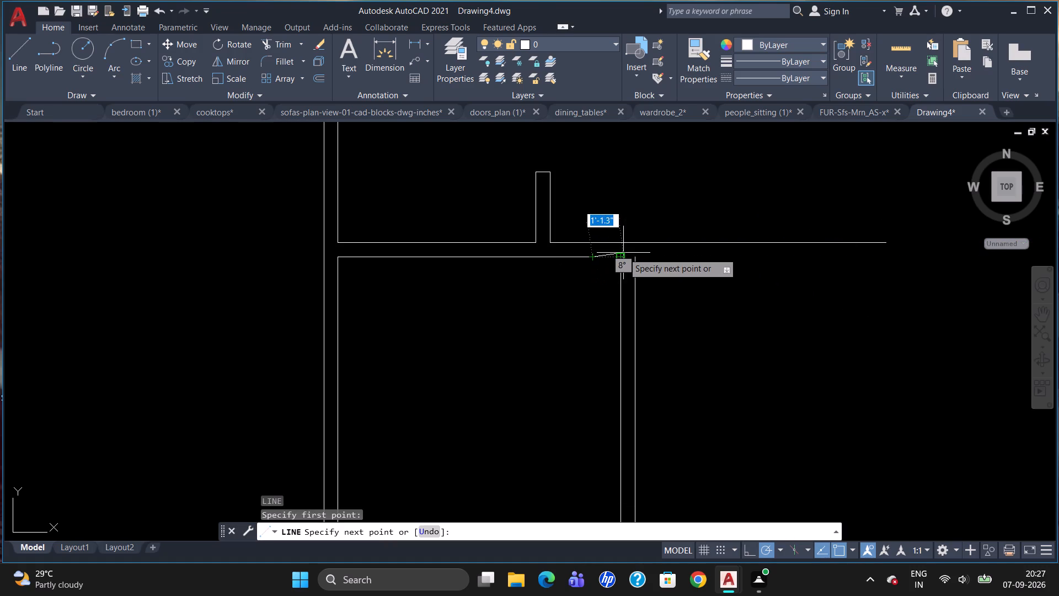
scroll(623, 255, up, 2)
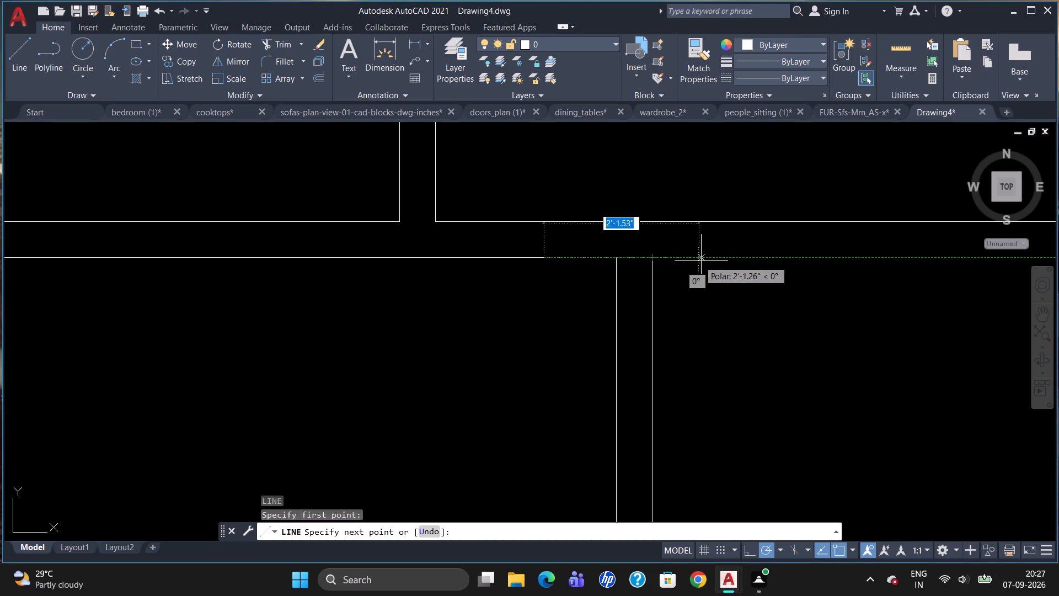
scroll(767, 262, down, 2)
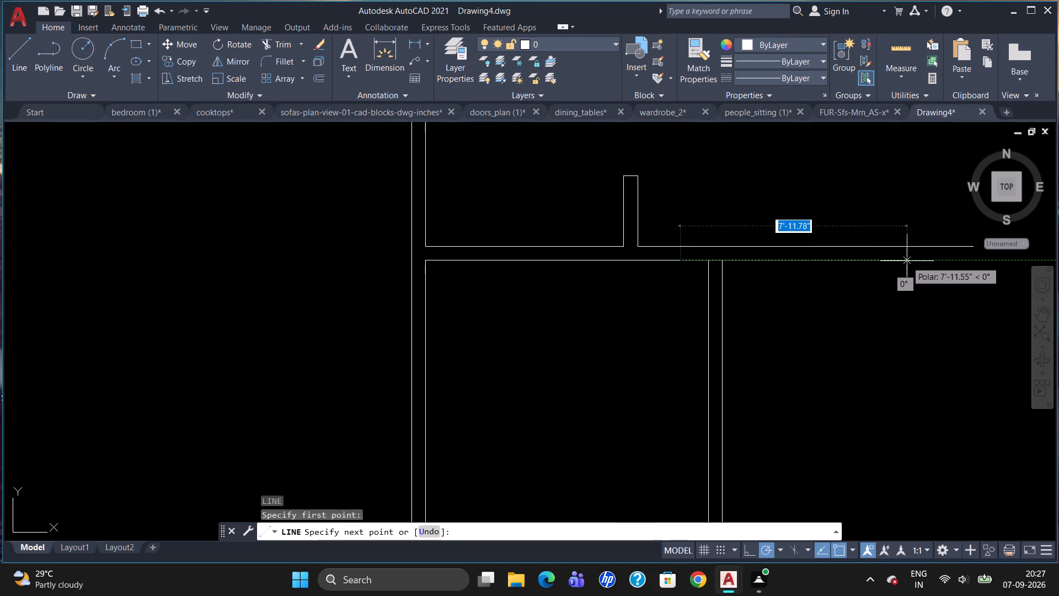
click(919, 261)
key(Escape)
Trim the continued bottom face between the new vertical partition's two faces to open the junction.
scroll(675, 286, down, 1)
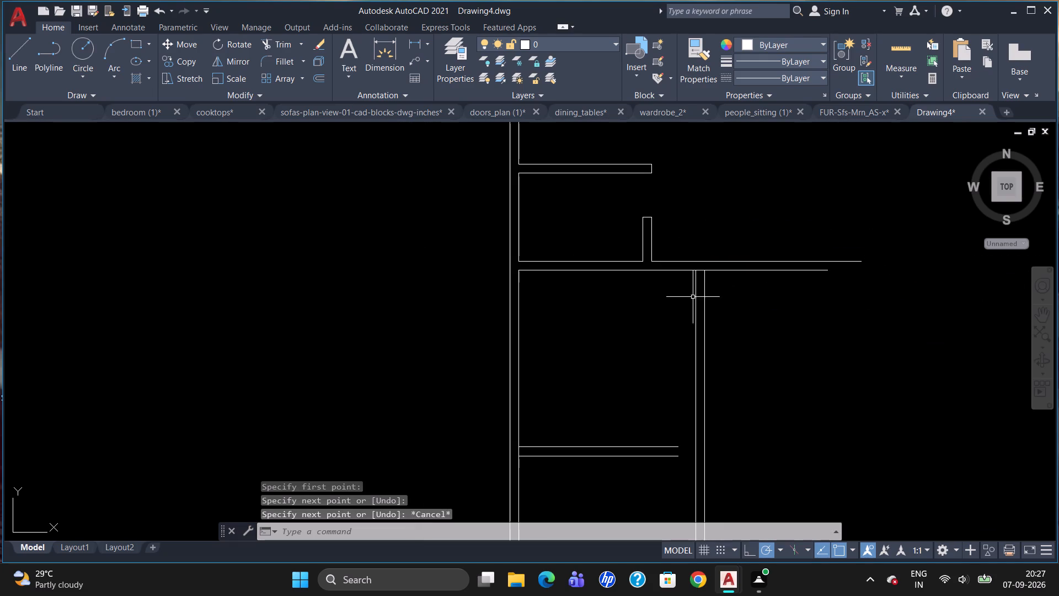
text(TR)
key(Return)
key(Return)
scroll(692, 265, up, 3)
click(720, 285)
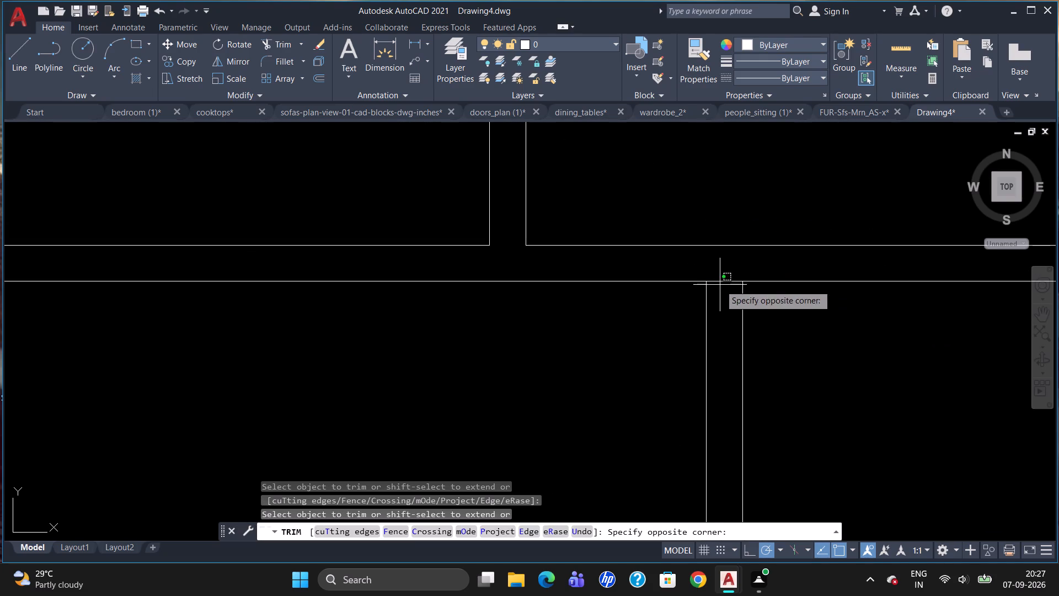
click(719, 279)
scroll(716, 236, down, 4)
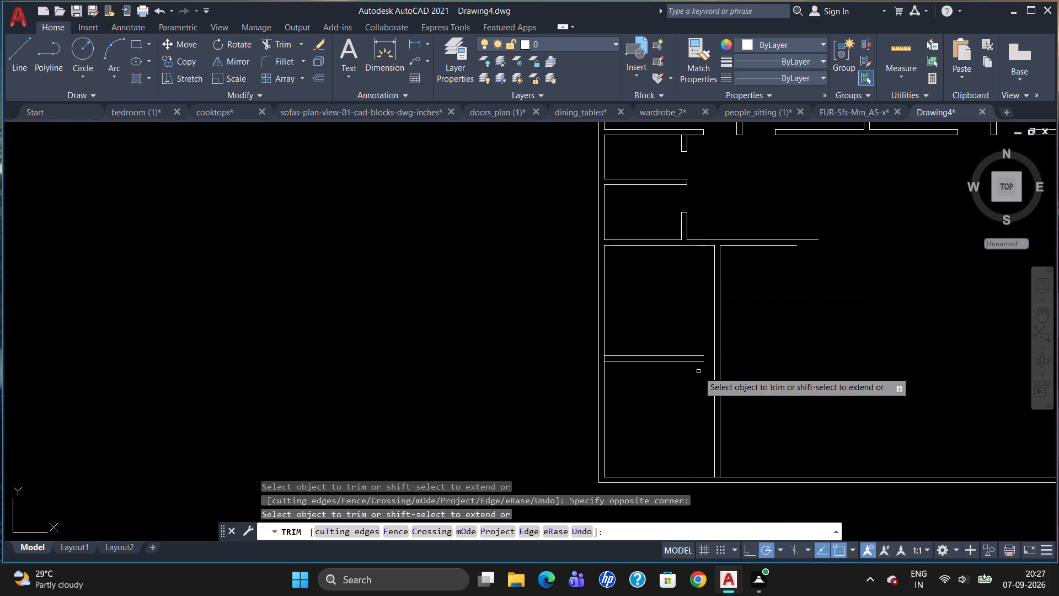
key(Escape)
Extend both faces of the new 6" horizontal partition to the left face of the new vertical partition.
scroll(715, 386, up, 2)
text(EX)
key(Return)
key(Return)
click(714, 337)
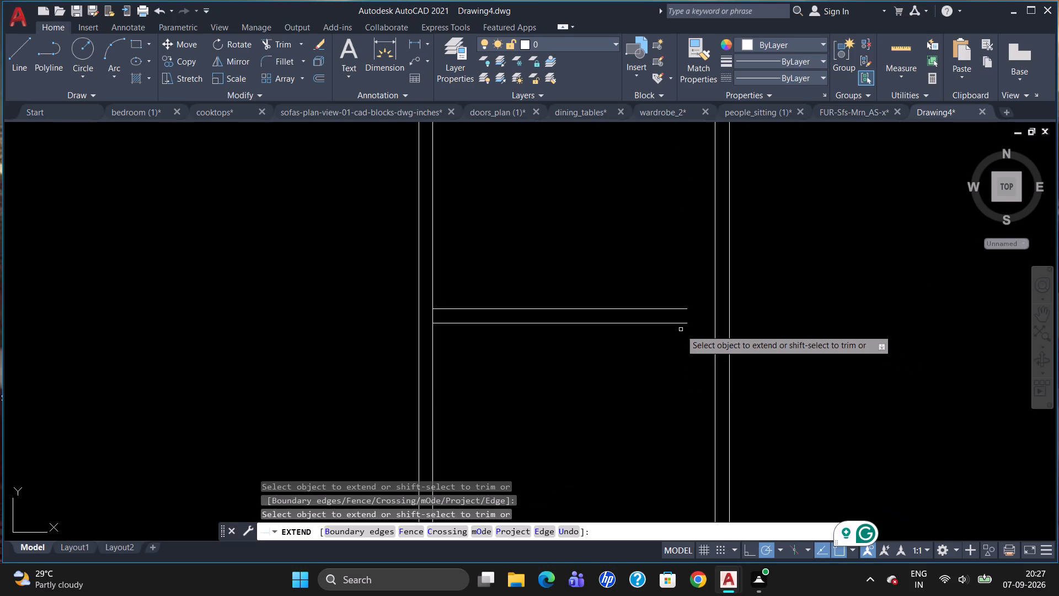
click(675, 323)
click(680, 311)
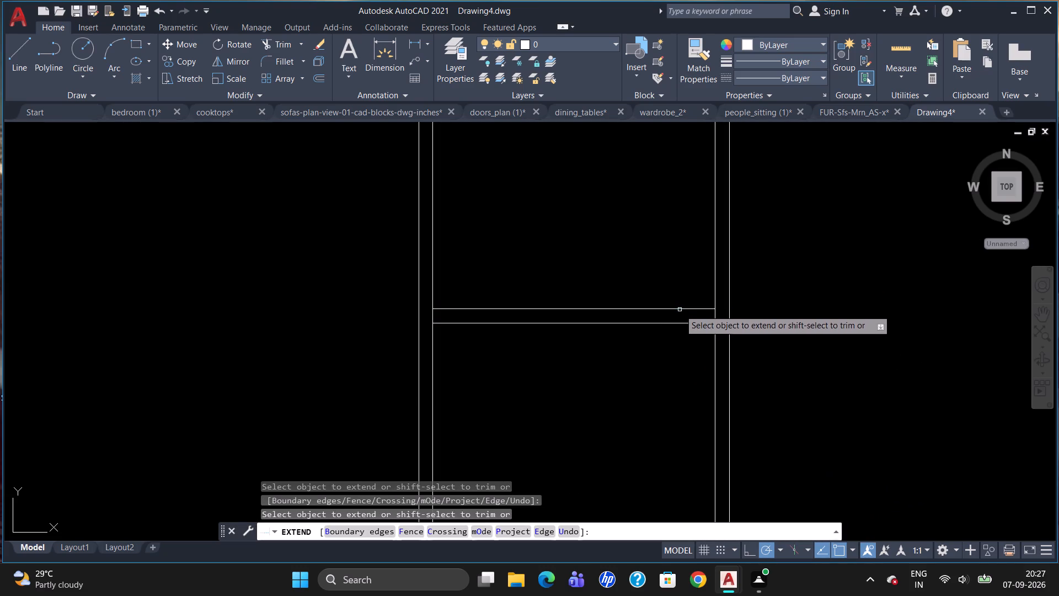
key(Escape)
Extend both faces of the new horizontal partition across to the vertical partition's right face.
scroll(692, 375, down, 1)
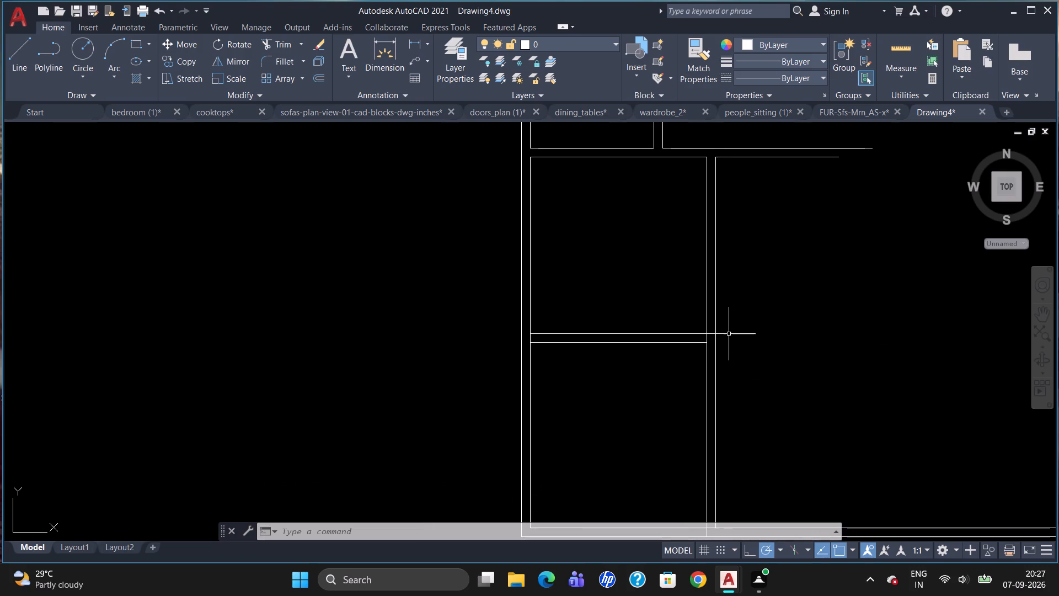
text(EX)
key(Return)
key(Return)
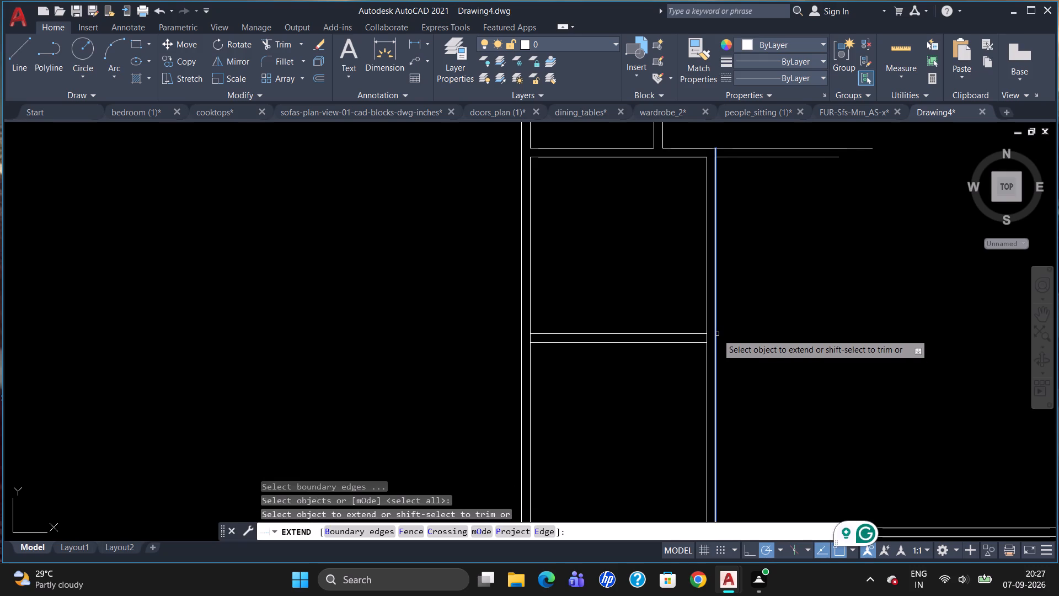
click(717, 334)
click(696, 334)
click(697, 343)
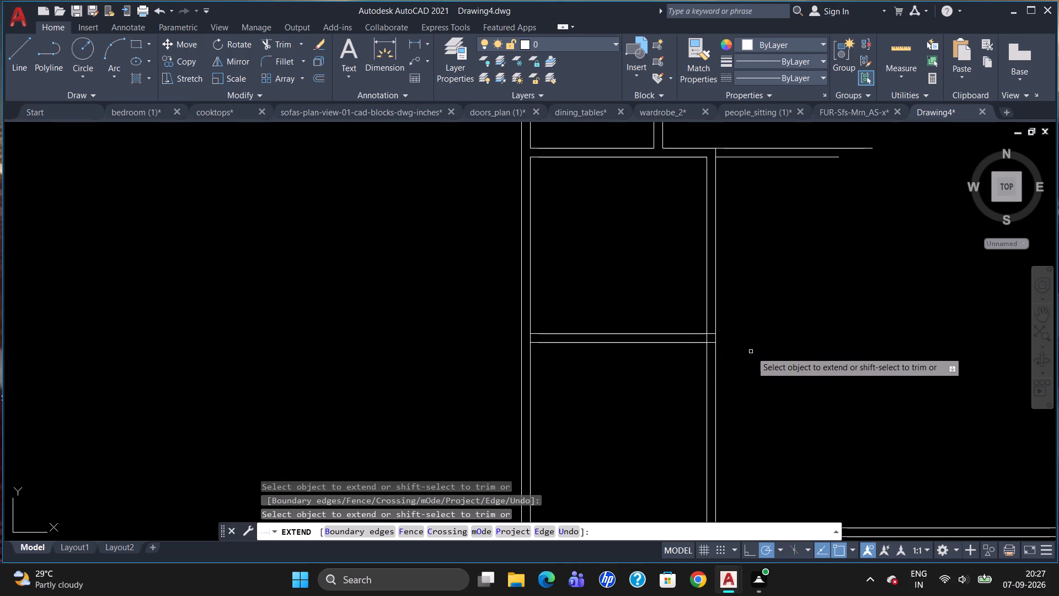
key(Escape)
Trim the vertical partition's left face between the two faces of the crossing horizontal partition.
scroll(730, 357, down, 1)
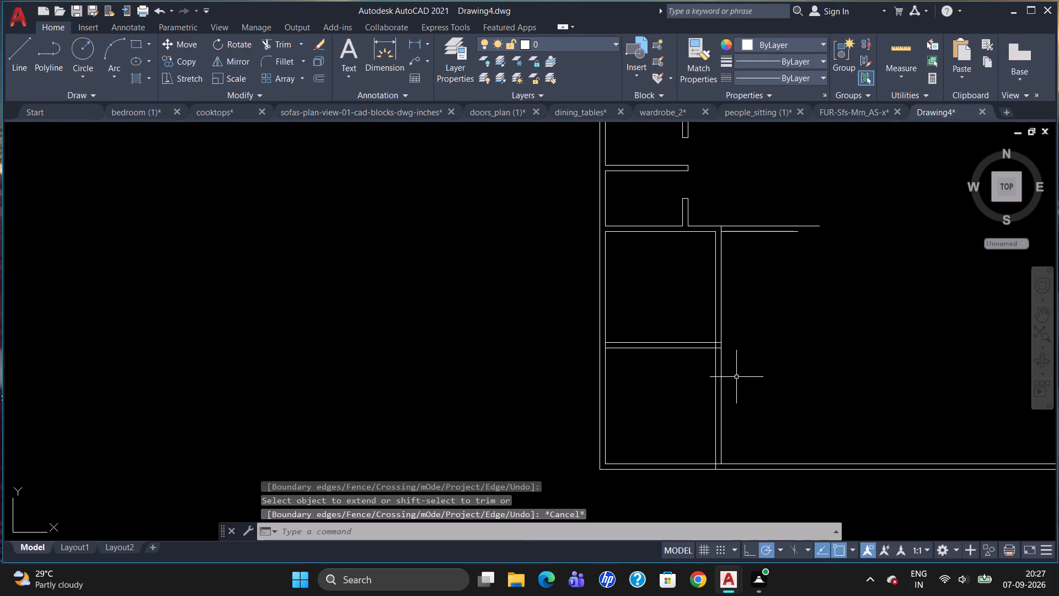
scroll(721, 483, up, 1)
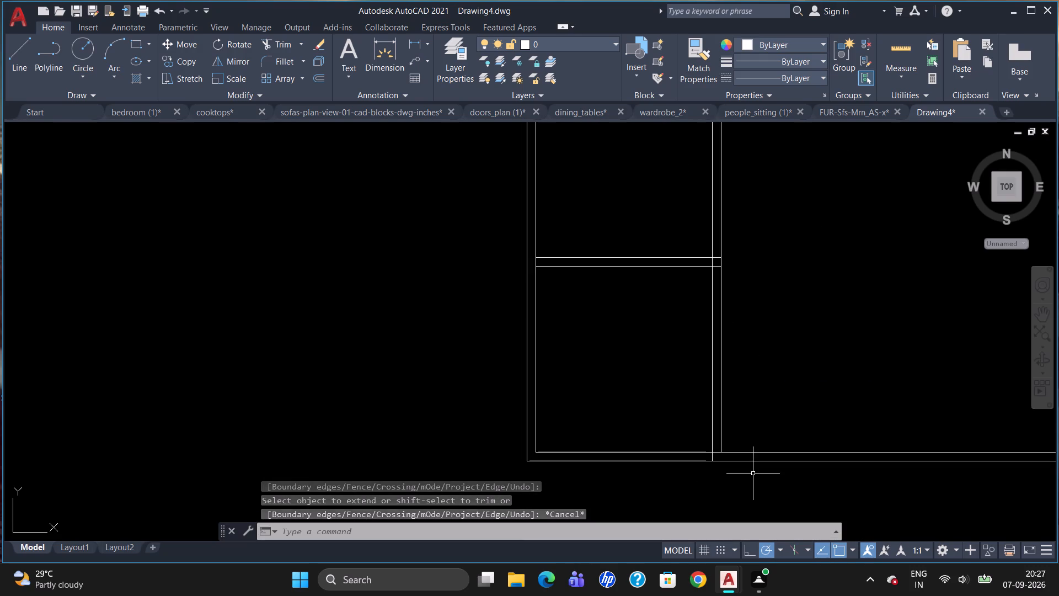
text(TR)
key(Return)
key(Return)
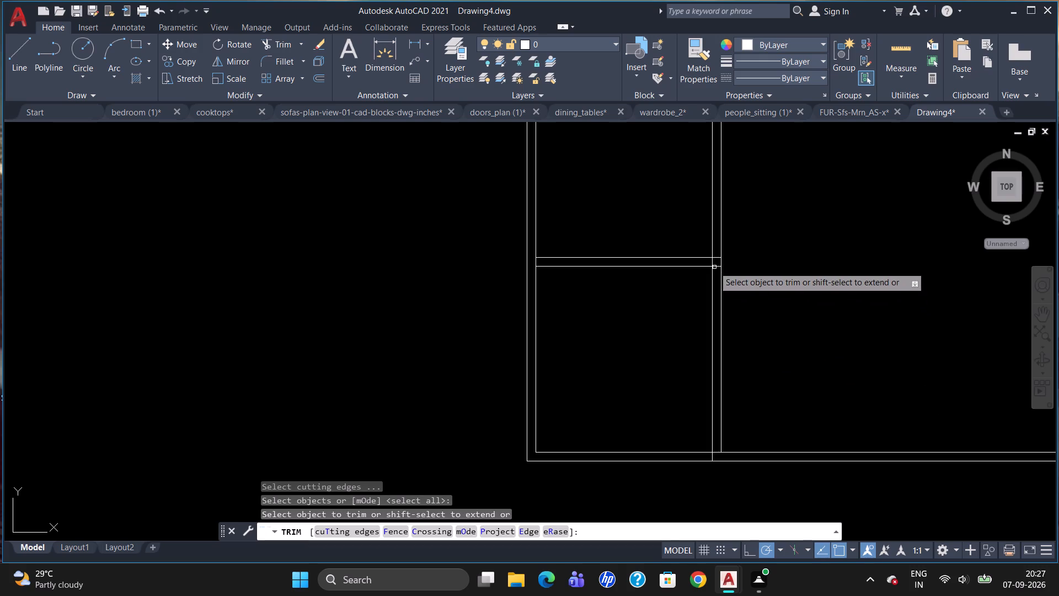
click(713, 260)
key(Escape)
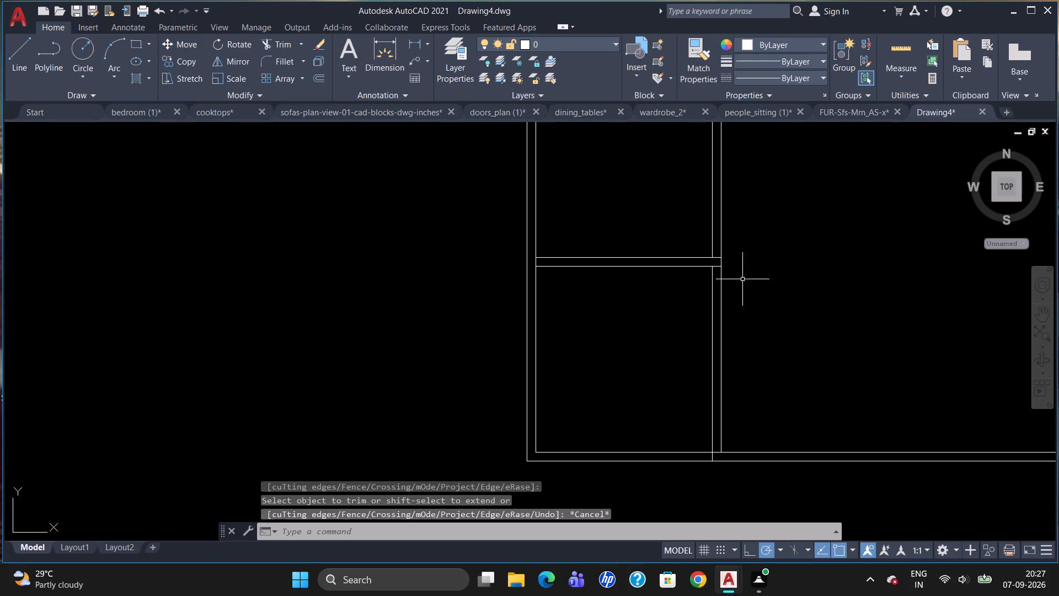
Draw a jamb line across the vertical partition, tracked 3' above the lower horizontal partition's top face.
scroll(735, 317, down, 3)
scroll(740, 235, up, 2)
key(l)
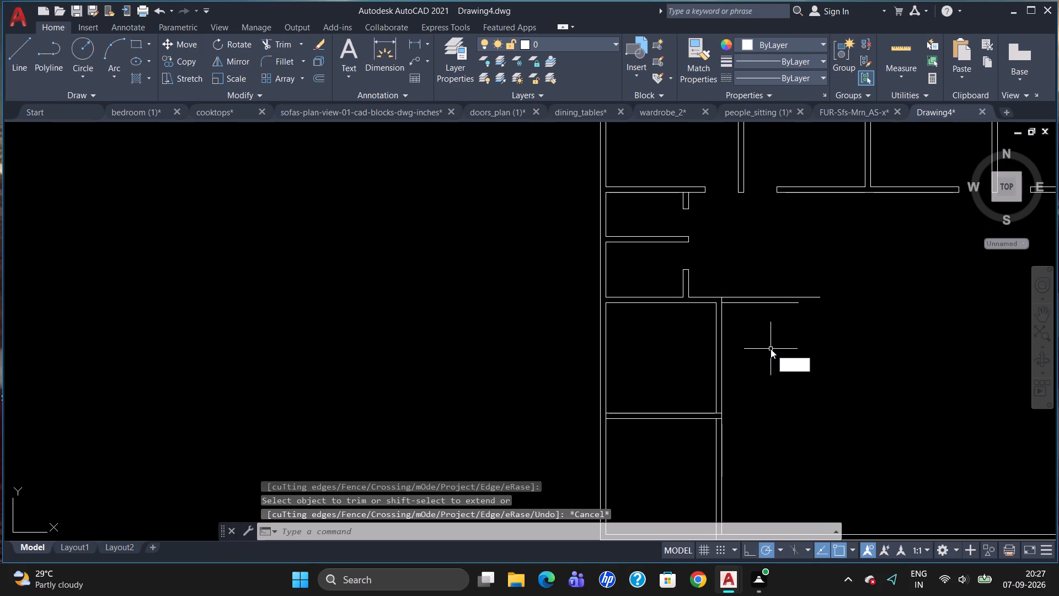
key(Return)
text(TK)
key(Return)
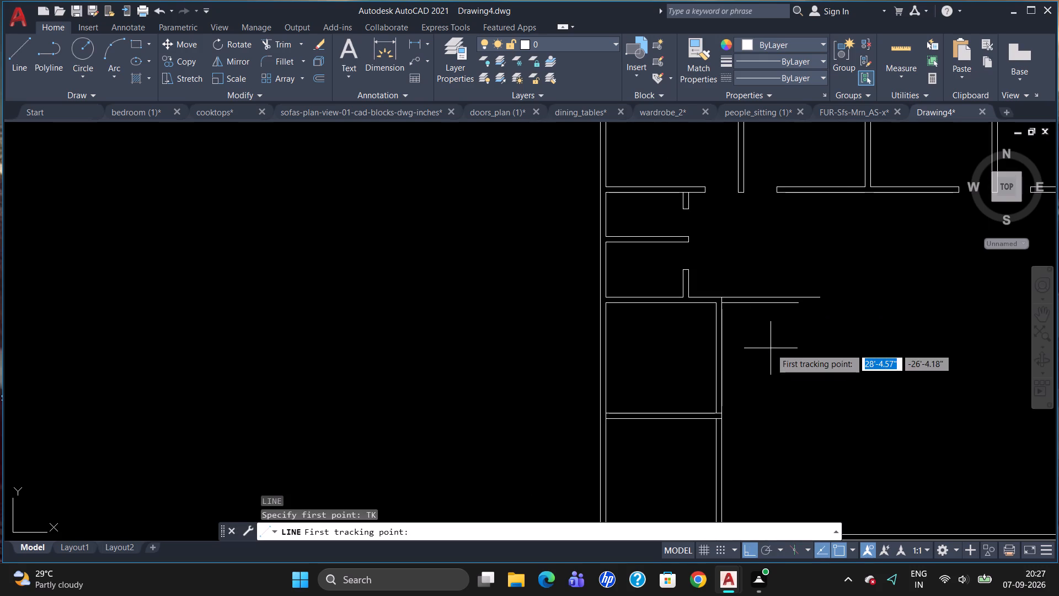
scroll(723, 411, up, 3)
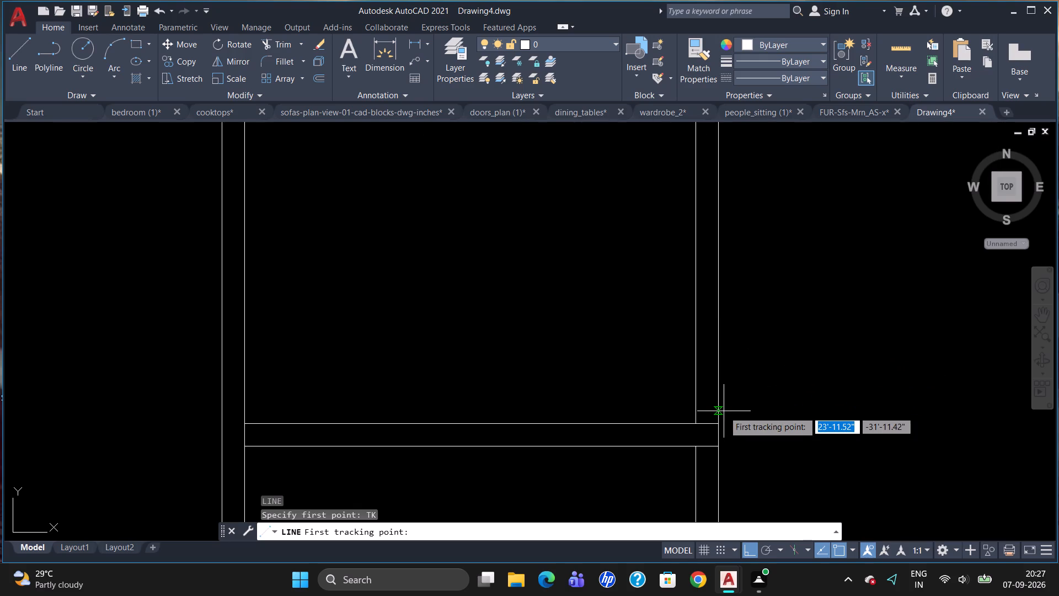
click(723, 423)
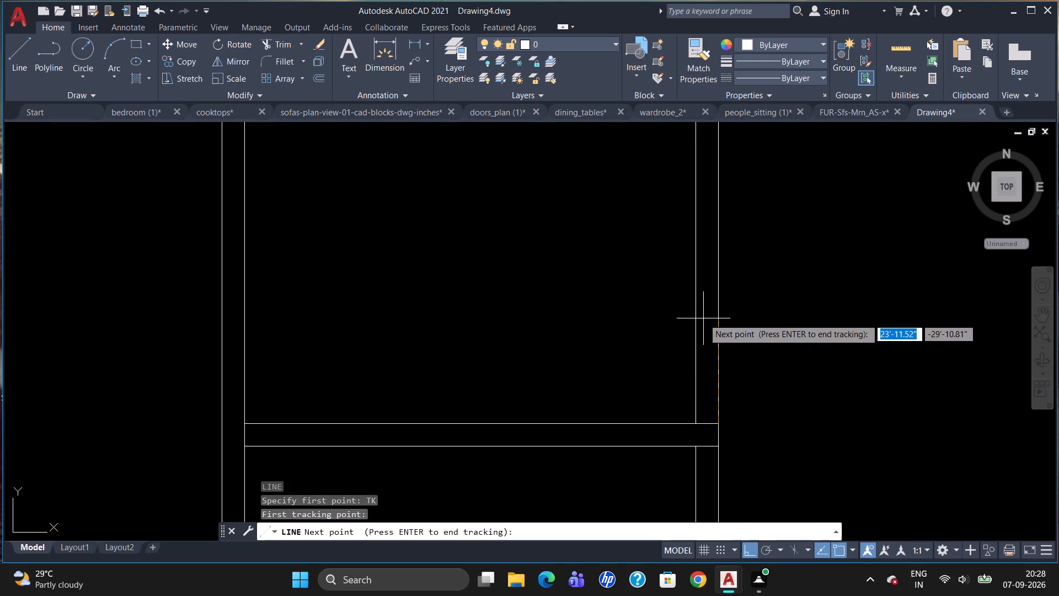
text(3')
key(Return)
key(Return)
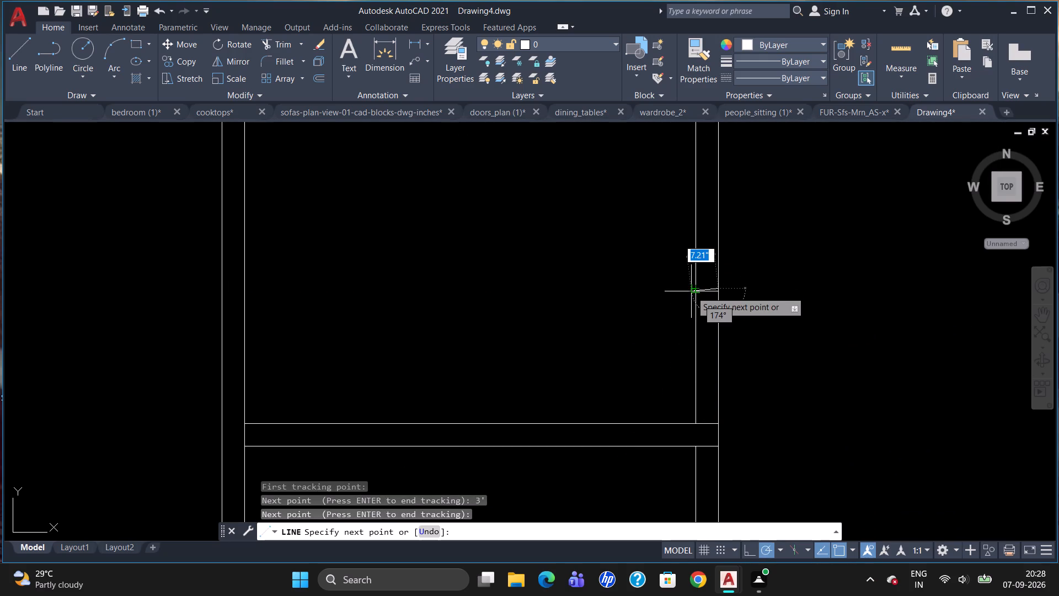
scroll(691, 285, up, 2)
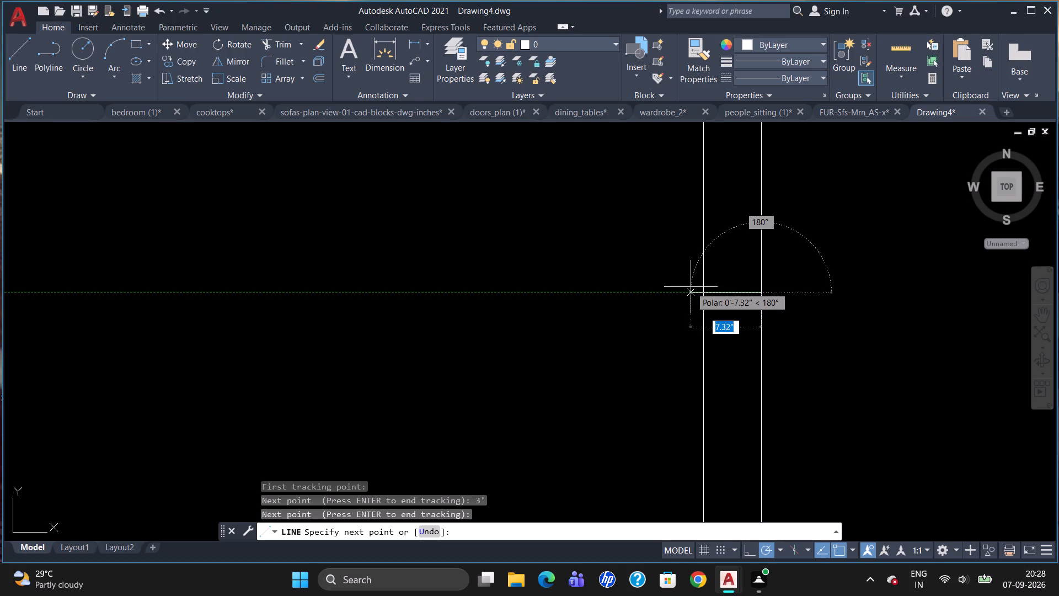
click(700, 294)
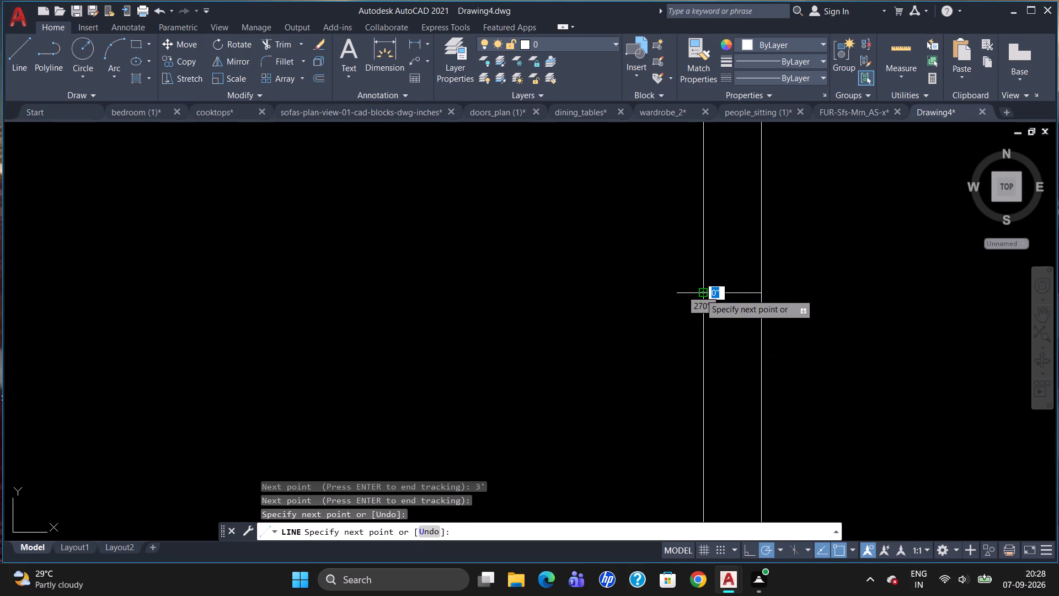
key(Escape)
Trim both vertical partition faces between the new jamb line and the horizontal partition's top face to open a 3' doorway.
scroll(676, 264, down, 3)
text(TR)
key(Return)
key(Return)
drag(766, 329, 664, 308)
click(661, 307)
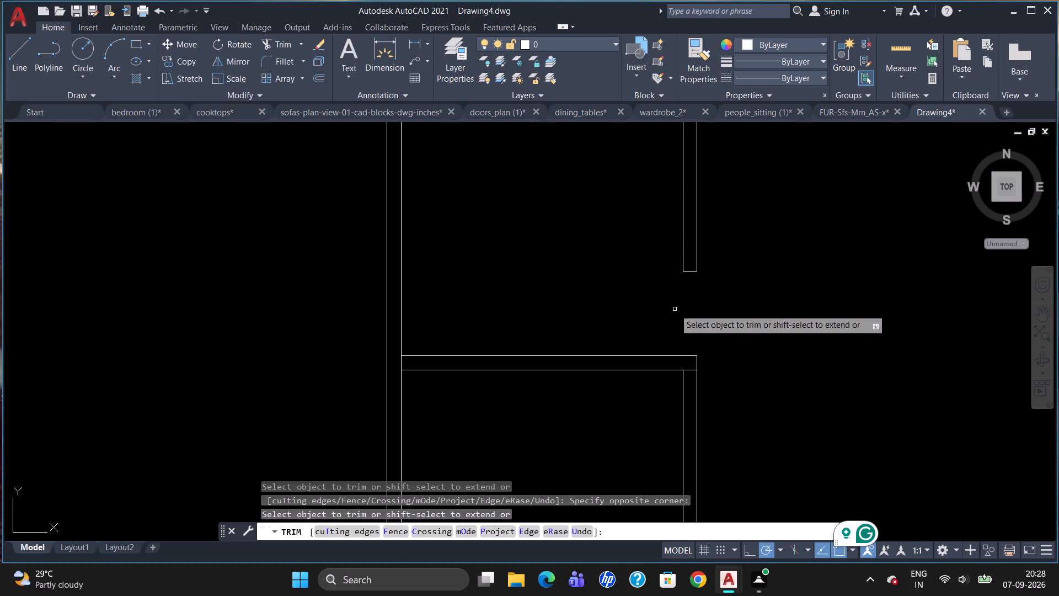
key(Escape)
Draw a jamb line across the vertical partition, tracked 3' below the horizontal partition's bottom face.
scroll(757, 320, down, 2)
scroll(737, 398, up, 1)
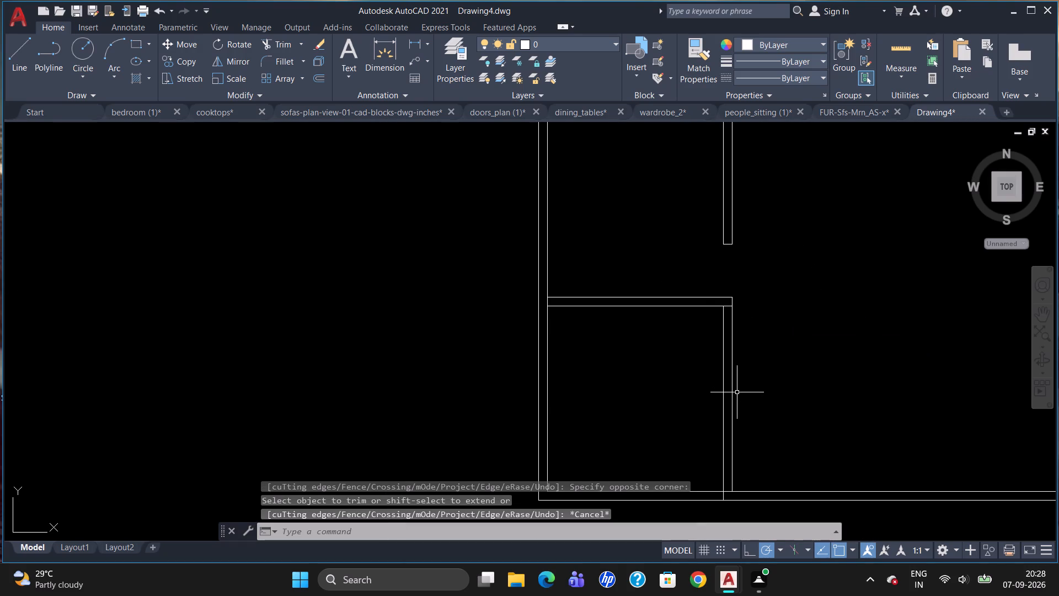
key(l)
key(Return)
text(TK)
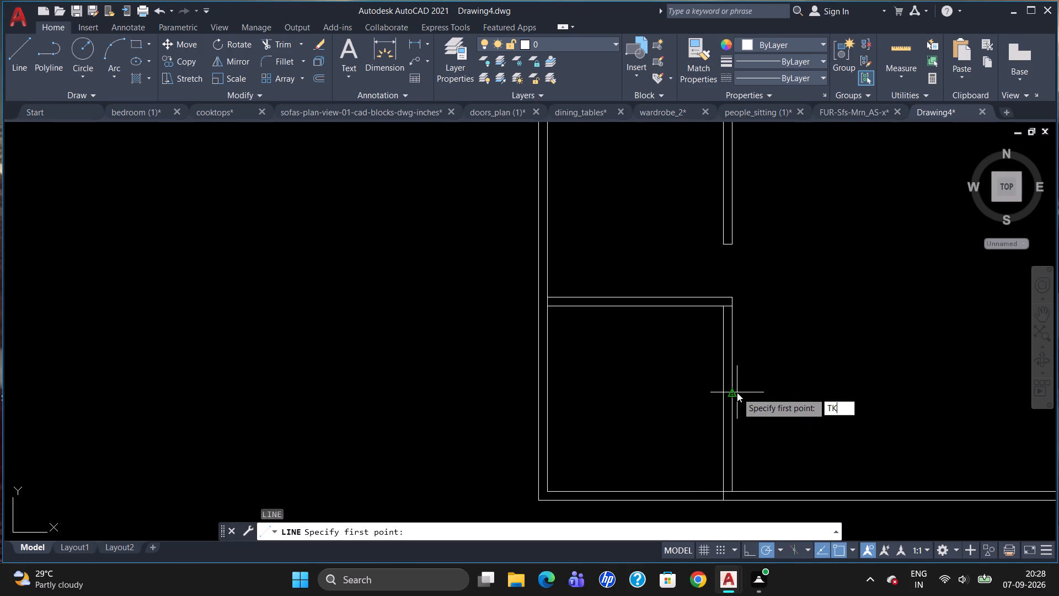
key(Return)
drag(727, 309, 728, 321)
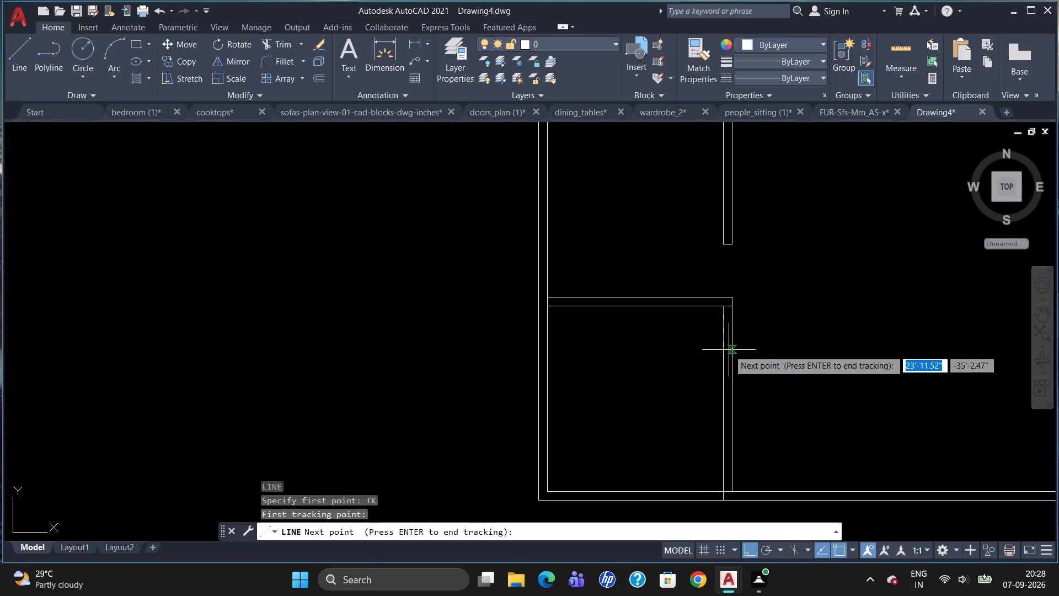
text(3')
key(Return)
key(Return)
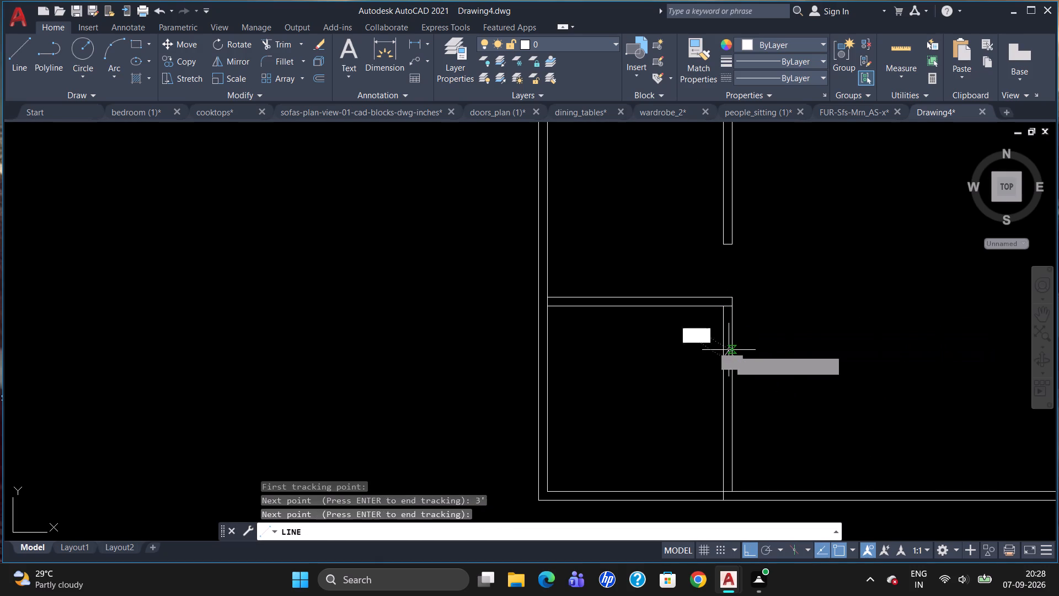
scroll(734, 361, up, 3)
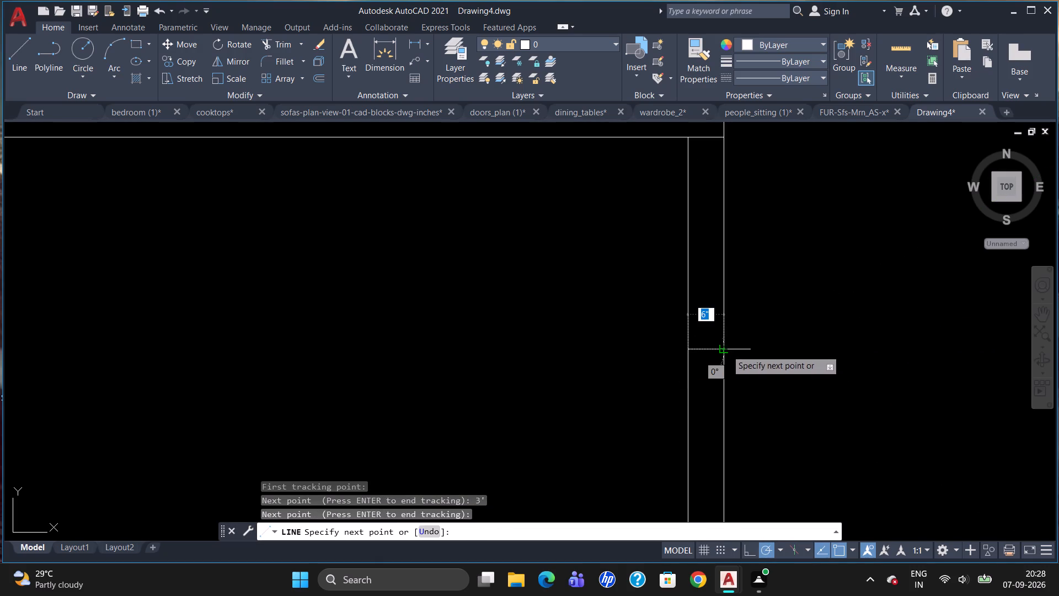
click(726, 349)
key(Escape)
Trim both vertical partition faces between the horizontal partition's bottom face and the new jamb line to open a 3' doorway.
scroll(739, 375, down, 2)
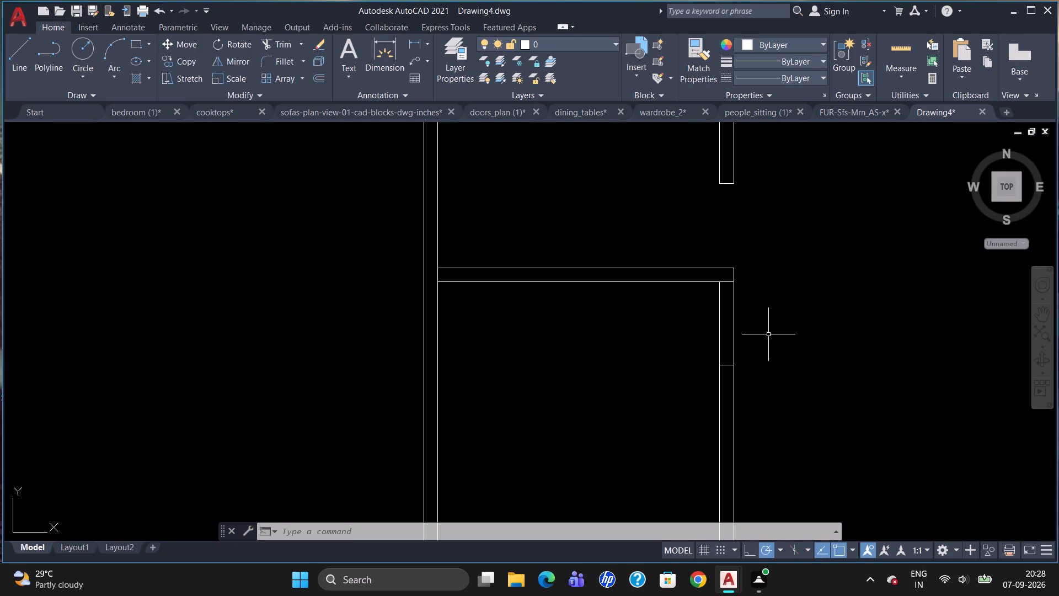
text(TR)
key(Return)
key(Return)
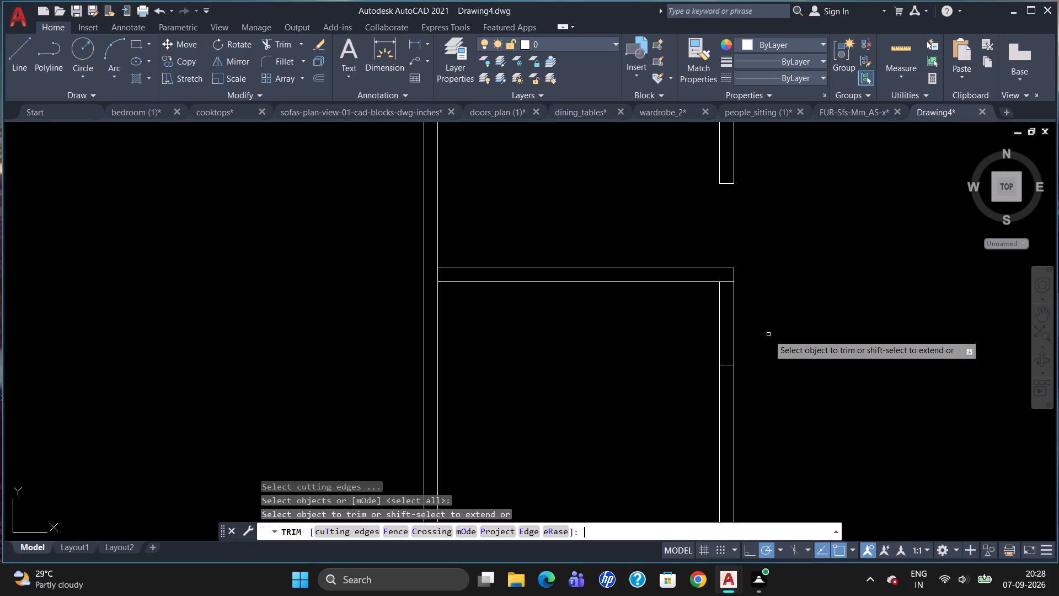
drag(768, 334, 699, 339)
drag(796, 313, 673, 320)
click(672, 320)
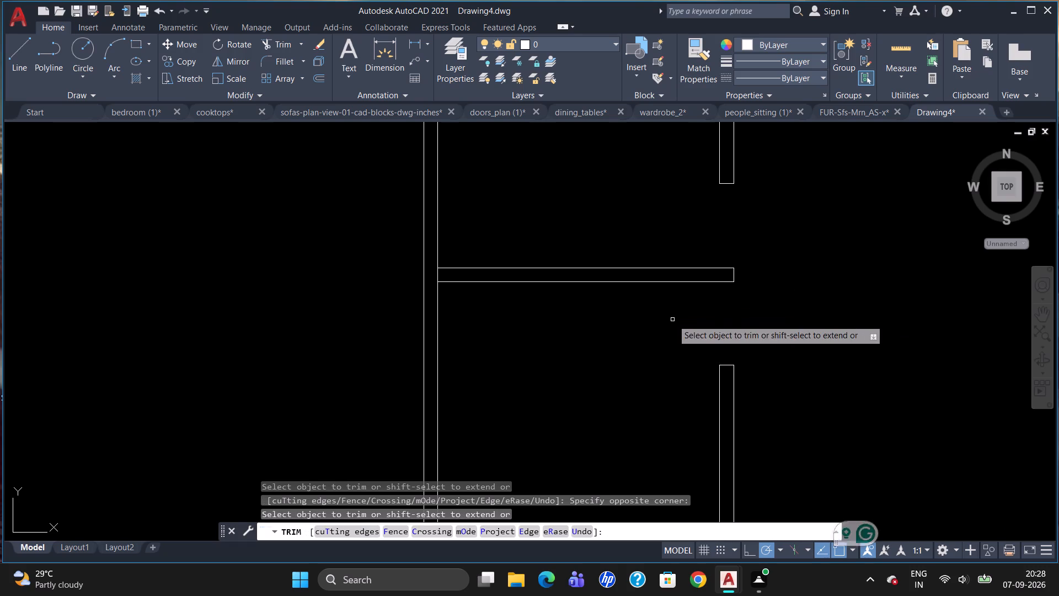
key(Escape)
Draw a line continuing the vertical partition's right face through the bottom outer wall, from its inner face to its outer face.
scroll(664, 318, down, 3)
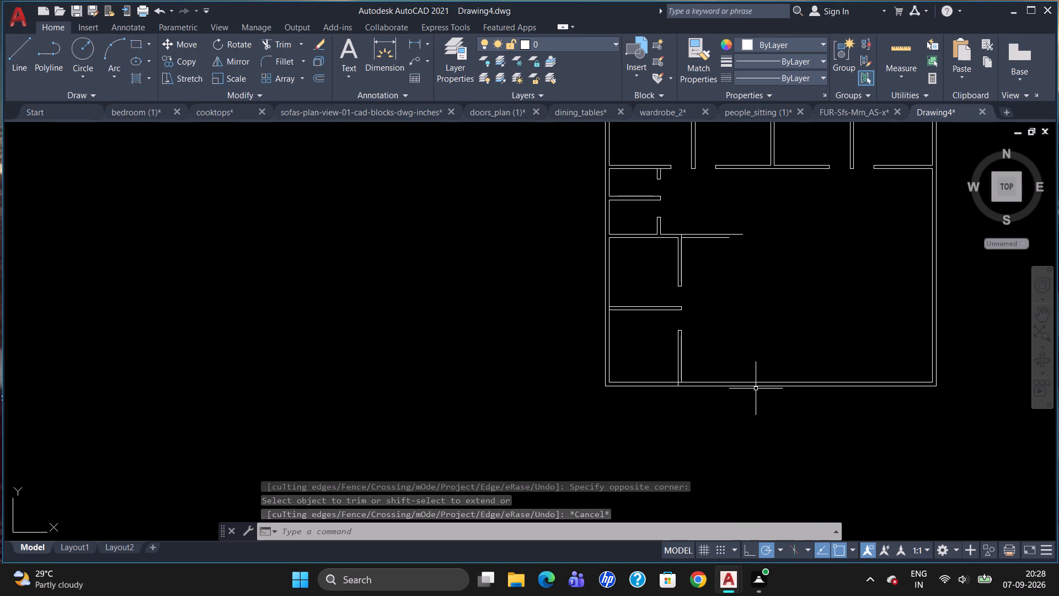
scroll(708, 387, up, 2)
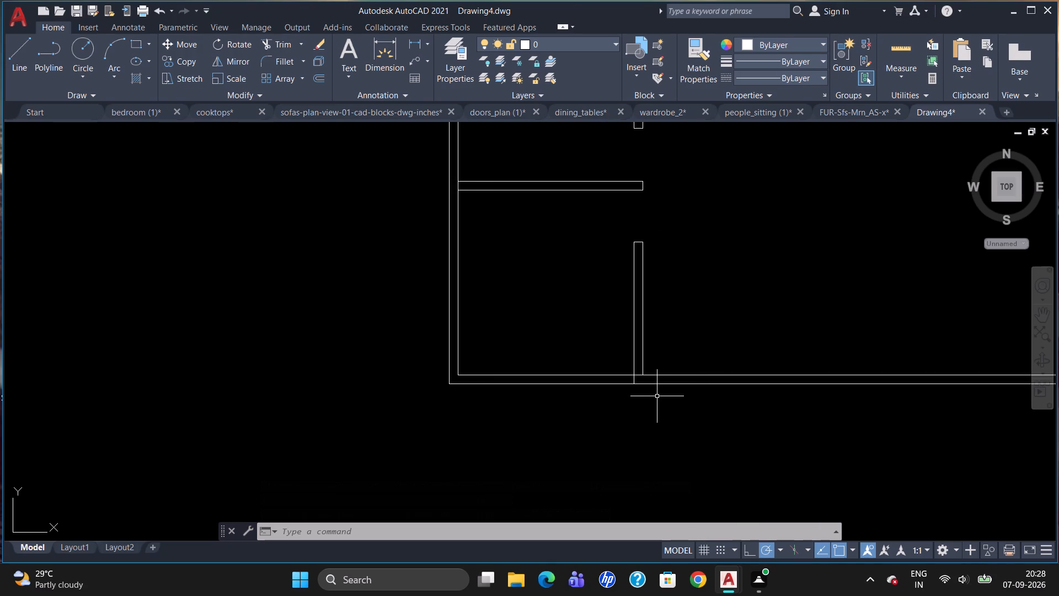
scroll(656, 369, up, 1)
key(l)
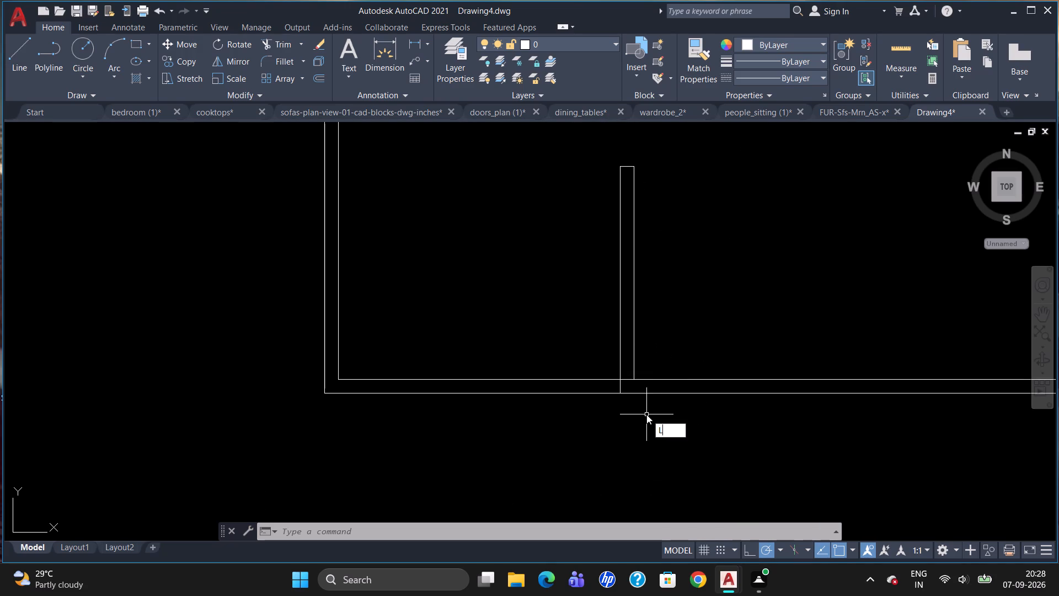
key(Return)
scroll(638, 389, up, 2)
drag(631, 369, 632, 393)
click(633, 405)
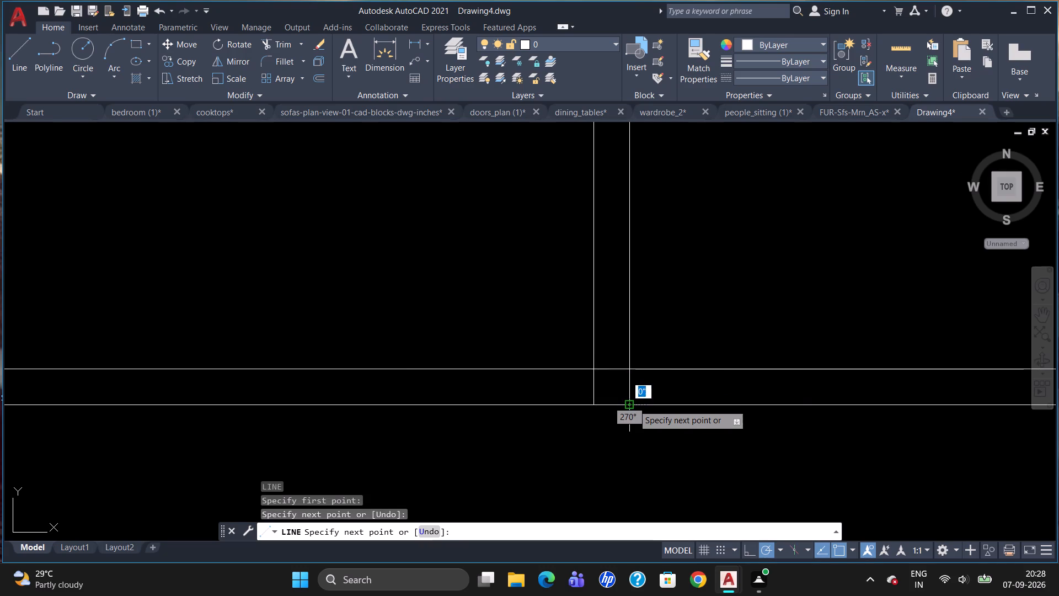
key(Escape)
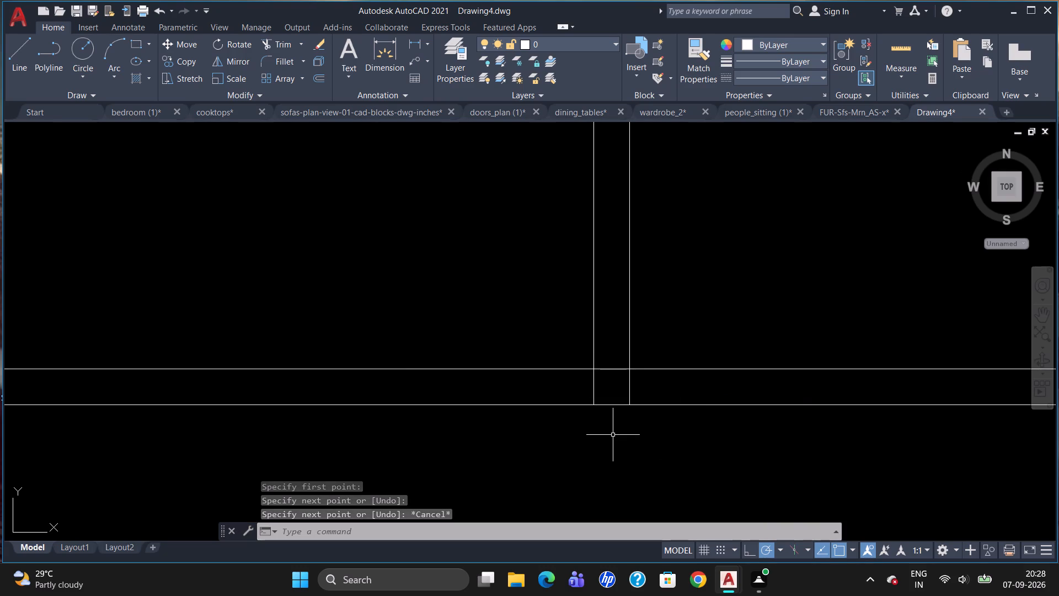
Draw a jamb line across the vertical partition, tracked 2'6" above the bottom outer wall's inner face.
scroll(613, 434, down, 2)
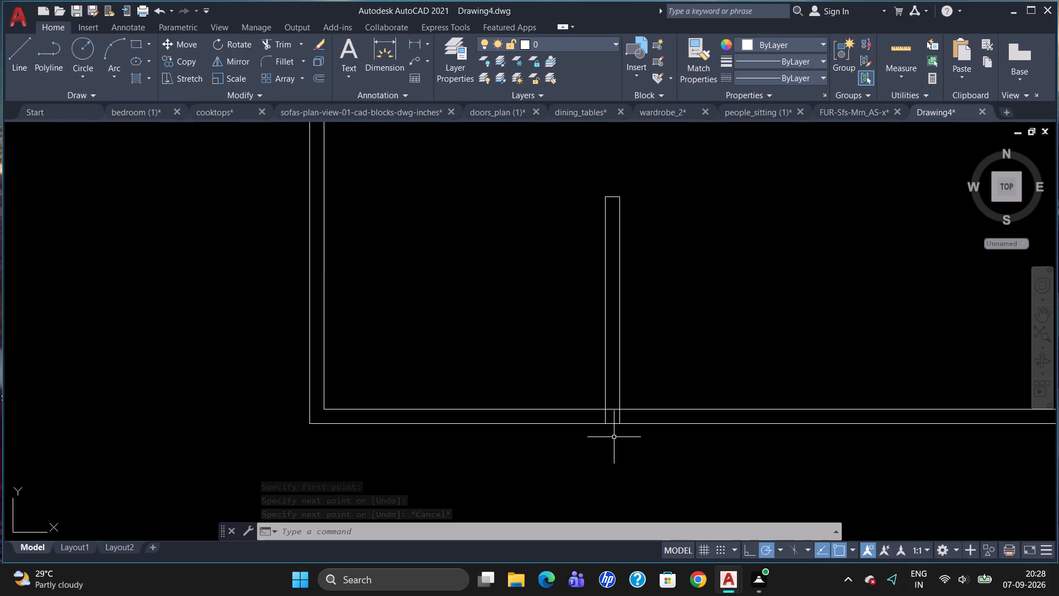
scroll(637, 347, down, 1)
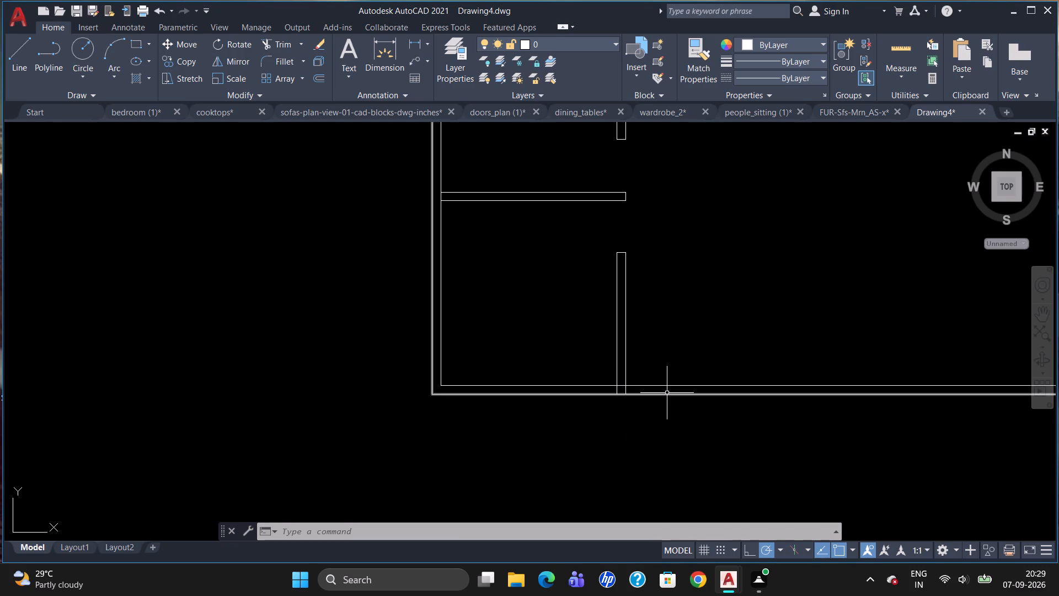
key(l)
key(Return)
text(TL)
key(BackSpace)
key(k)
key(Return)
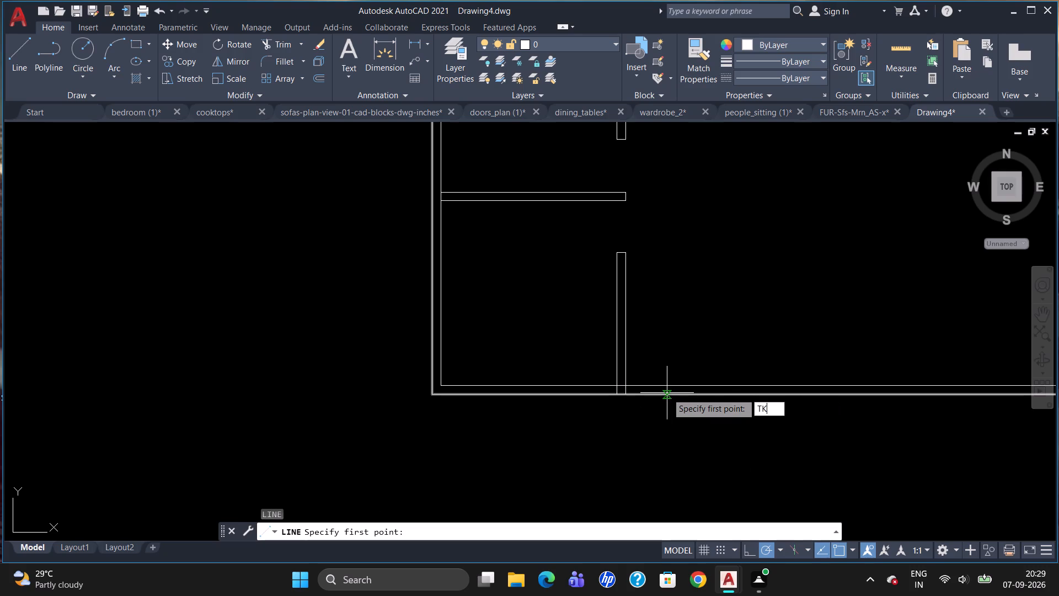
scroll(621, 387, up, 2)
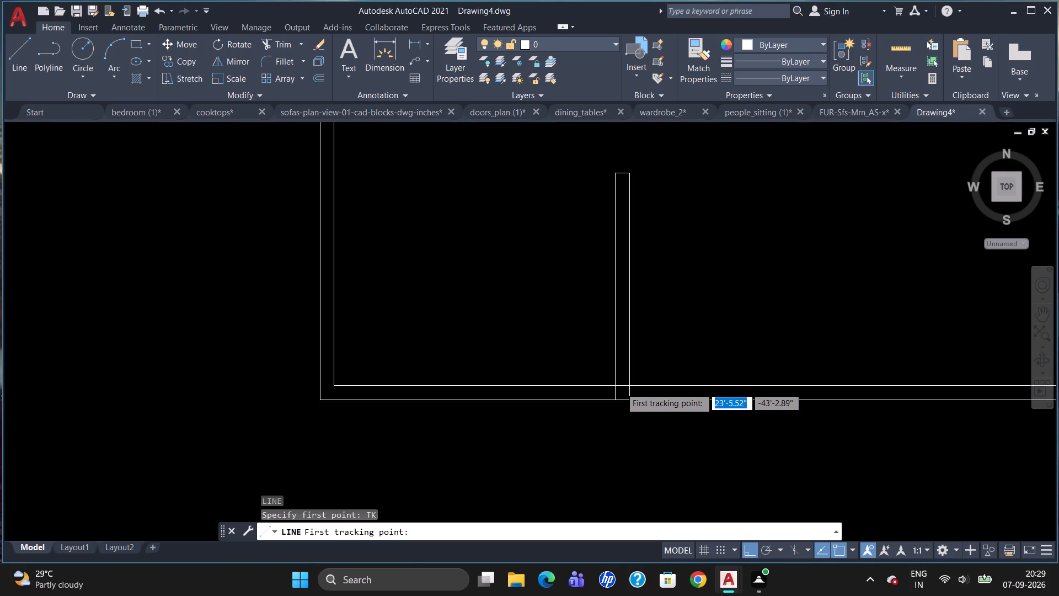
click(615, 387)
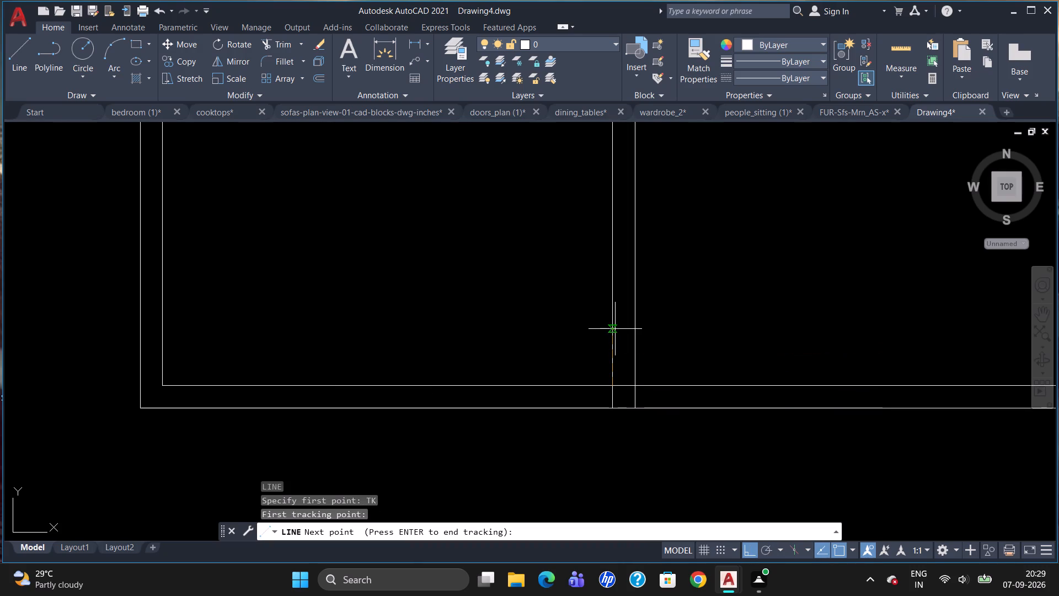
text(2'6")
key(Return)
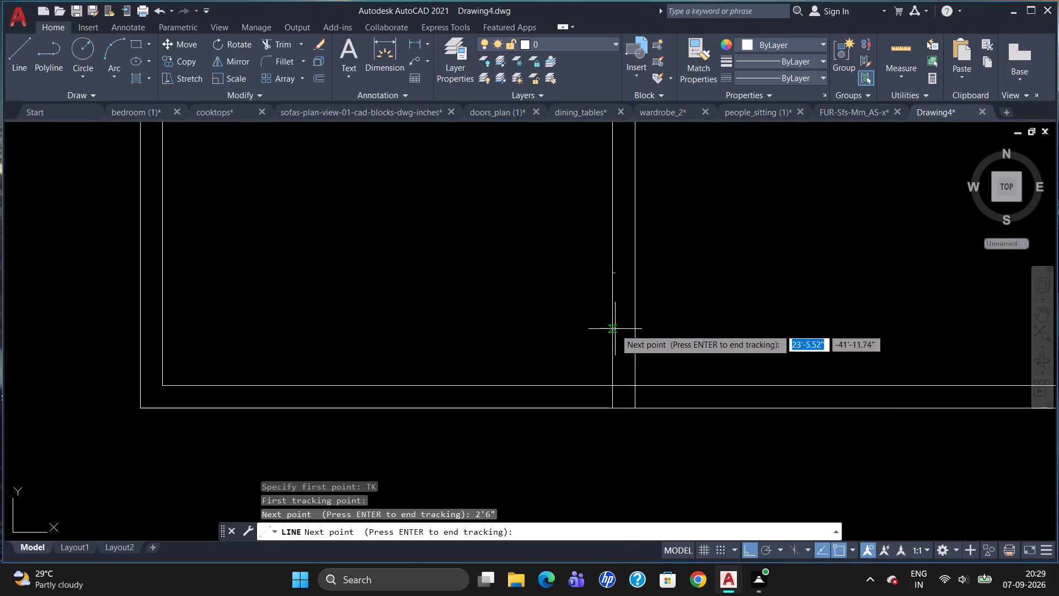
key(Return)
click(638, 273)
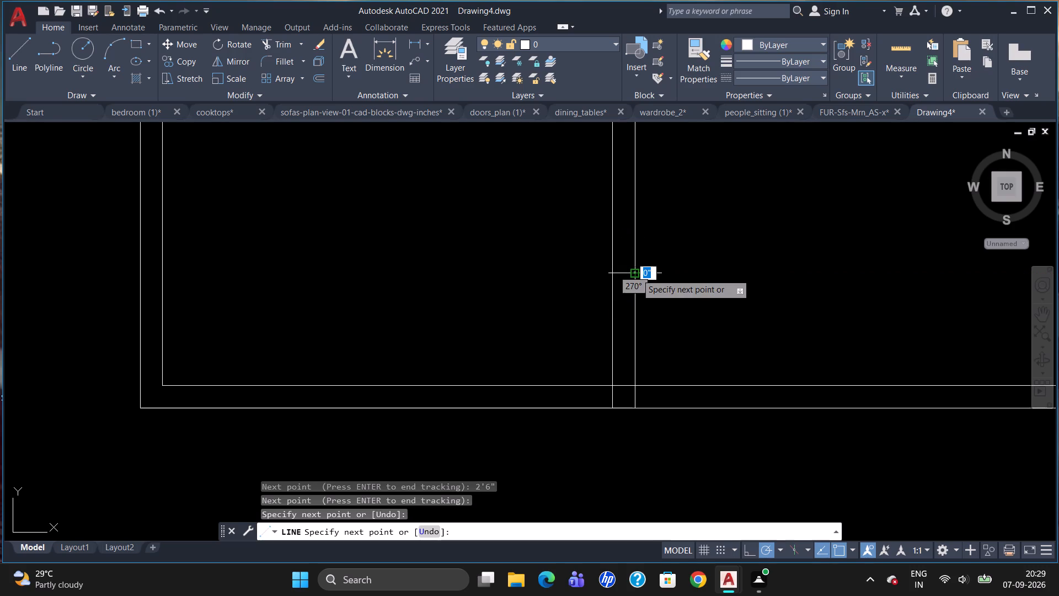
key(Escape)
Trim both vertical partition faces between the new jamb line and the bottom outer wall's inner face to open a 2'6" gap.
key(t)
key(r)
key(Return)
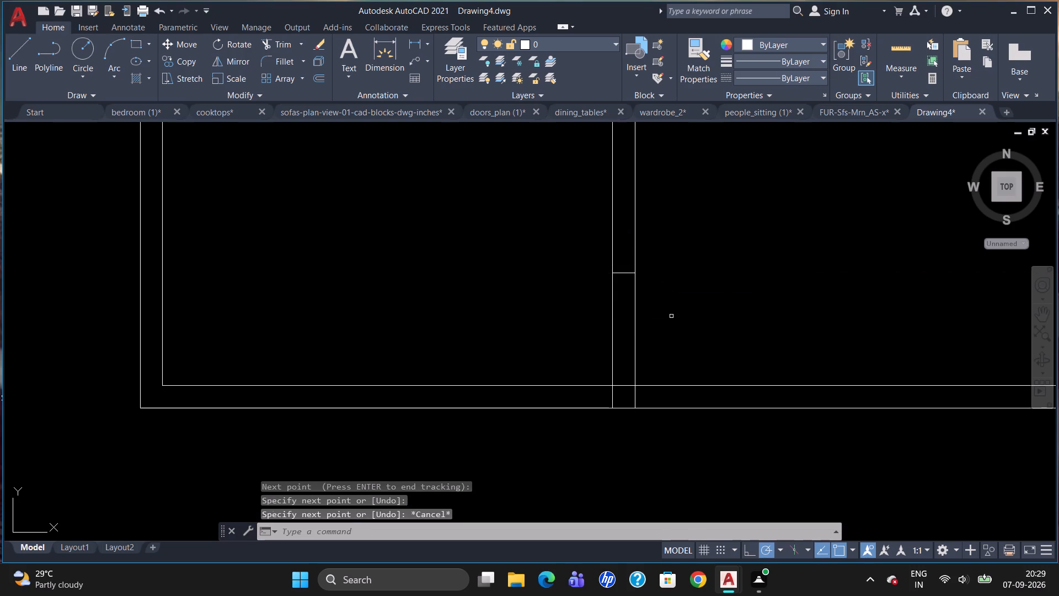
key(Return)
drag(673, 320, 581, 337)
click(580, 336)
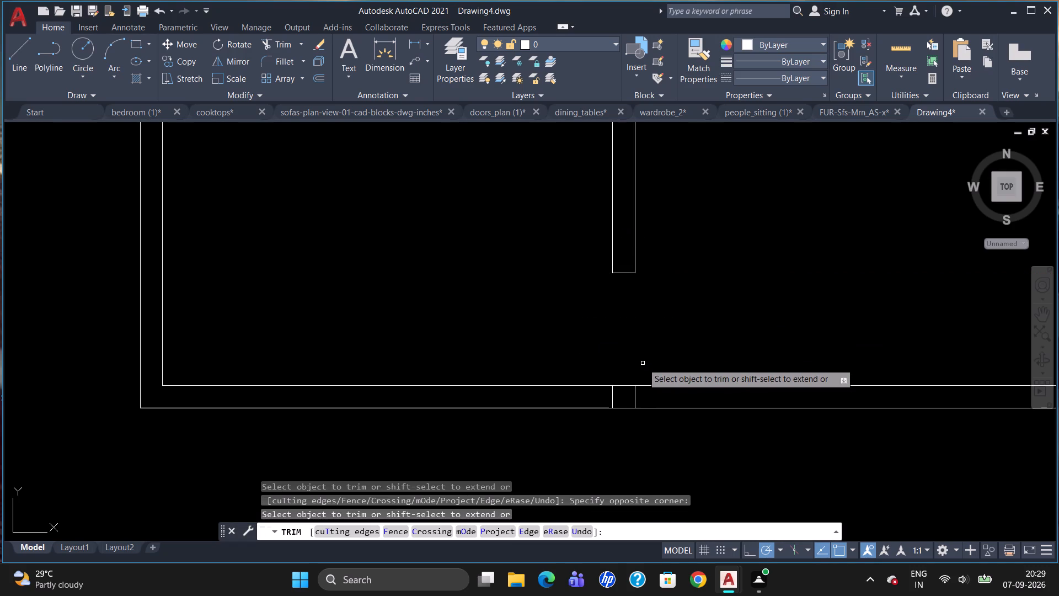
Erase the leftover piece of the vertical partition's left face inside the bottom outer wall.
click(613, 397)
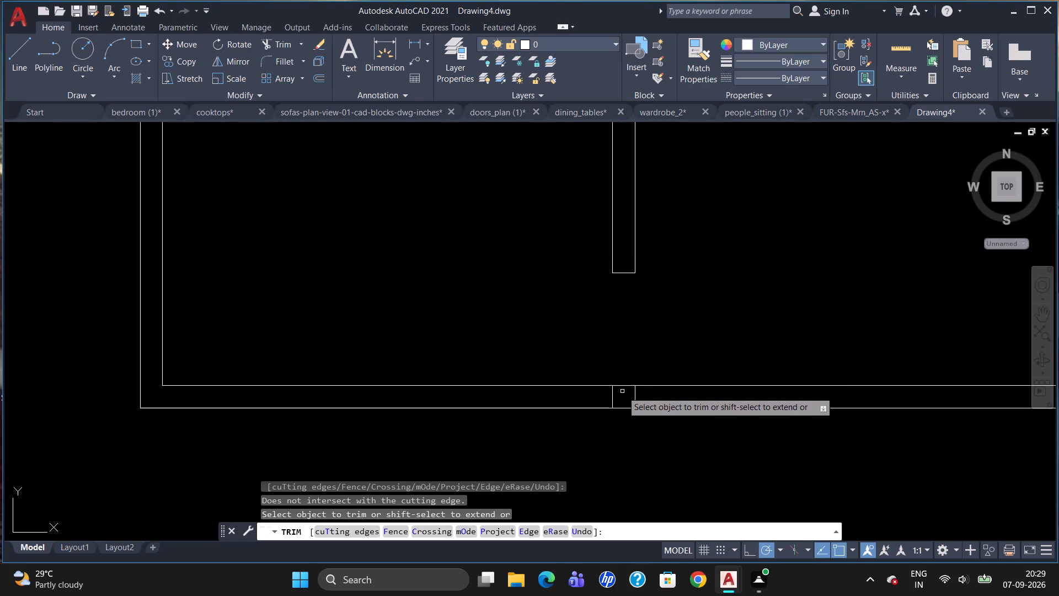
key(Escape)
click(612, 394)
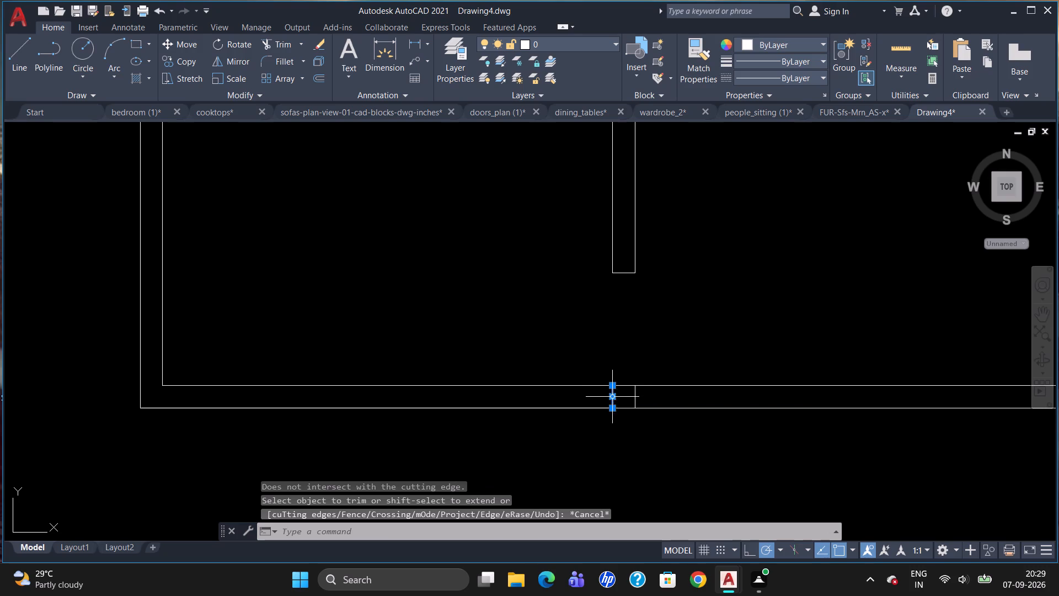
key(Delete)
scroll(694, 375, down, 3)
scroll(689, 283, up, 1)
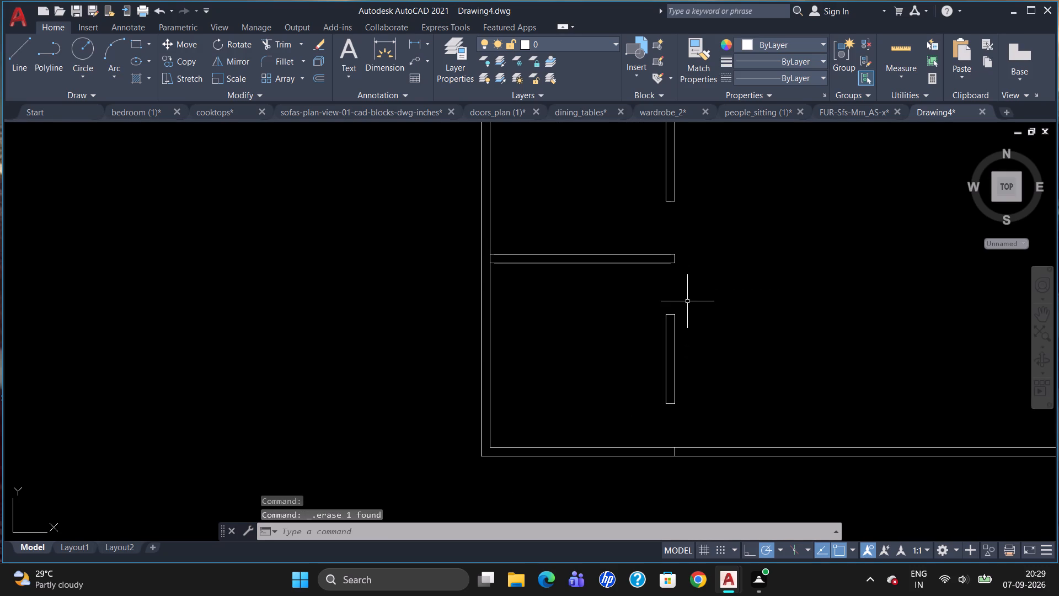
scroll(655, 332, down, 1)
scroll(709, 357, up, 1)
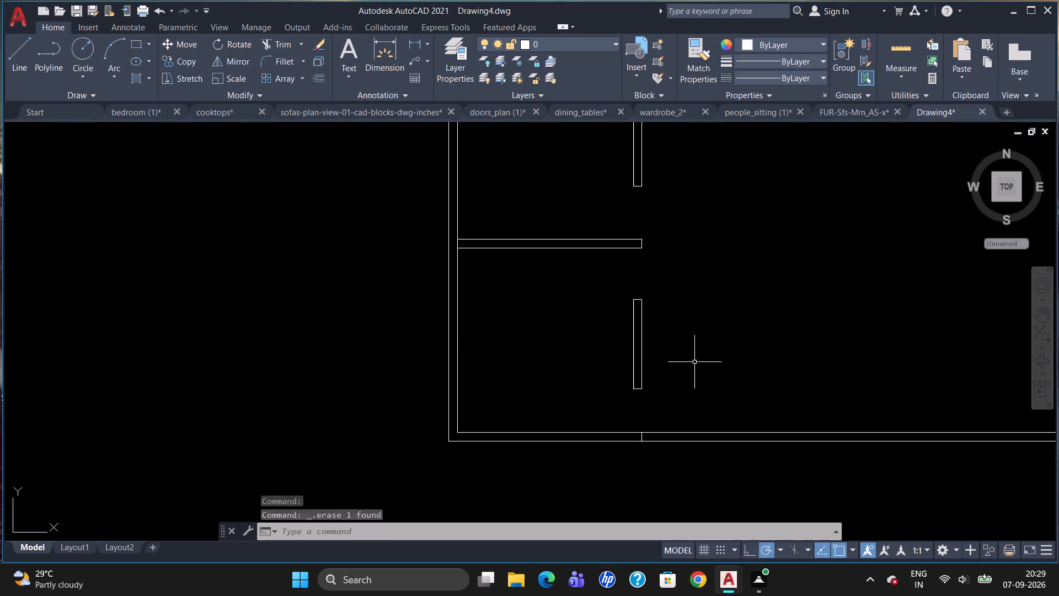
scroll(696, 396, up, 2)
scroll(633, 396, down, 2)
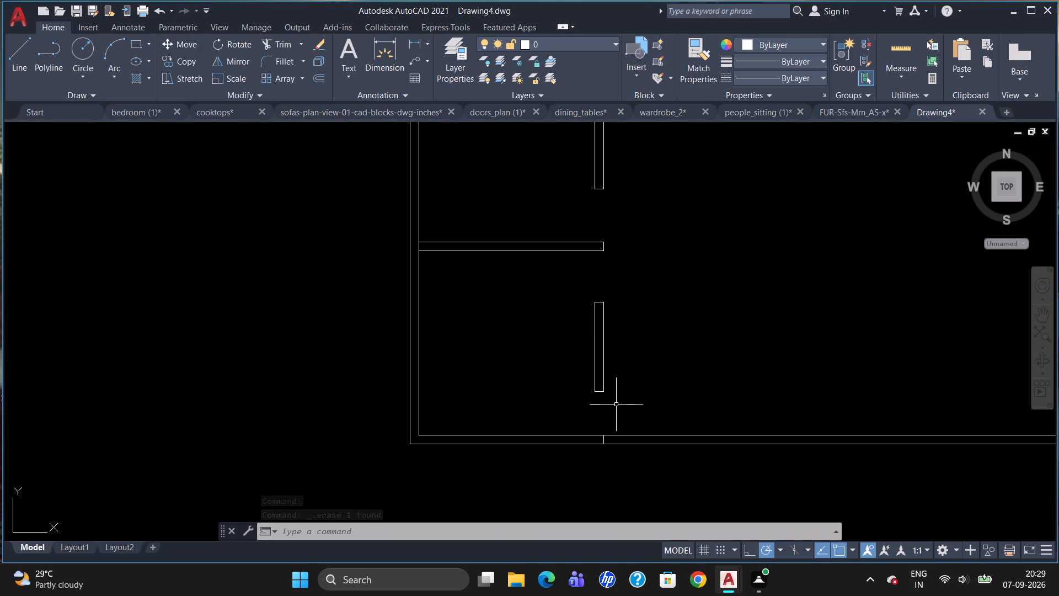
Draw a horizontal line running right from the lower end of the vertical partition's right face, above the bottom outer wall.
scroll(608, 403, down, 1)
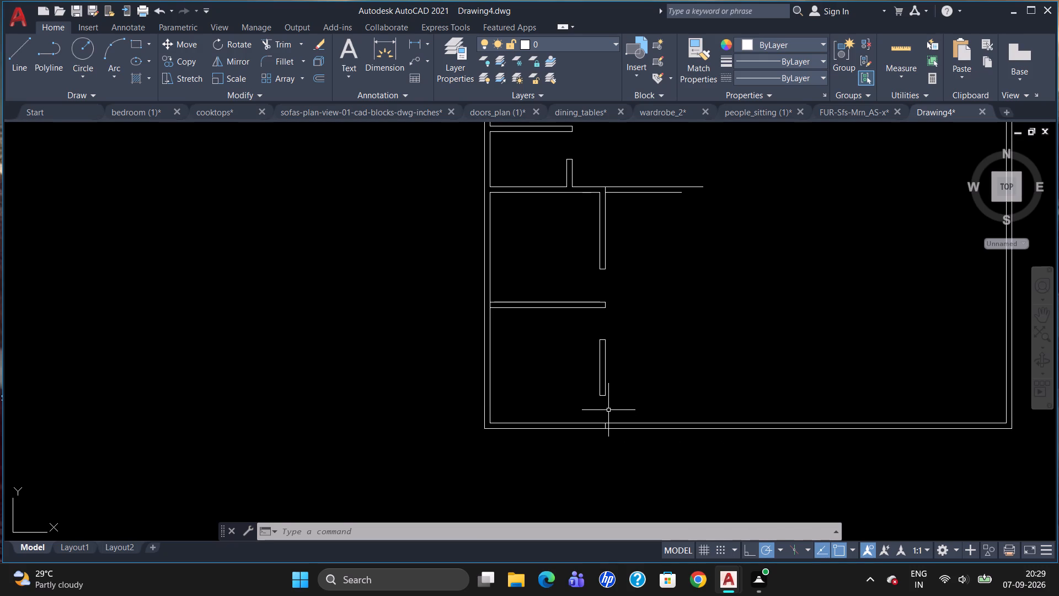
key(l)
key(Return)
scroll(608, 409, up, 1)
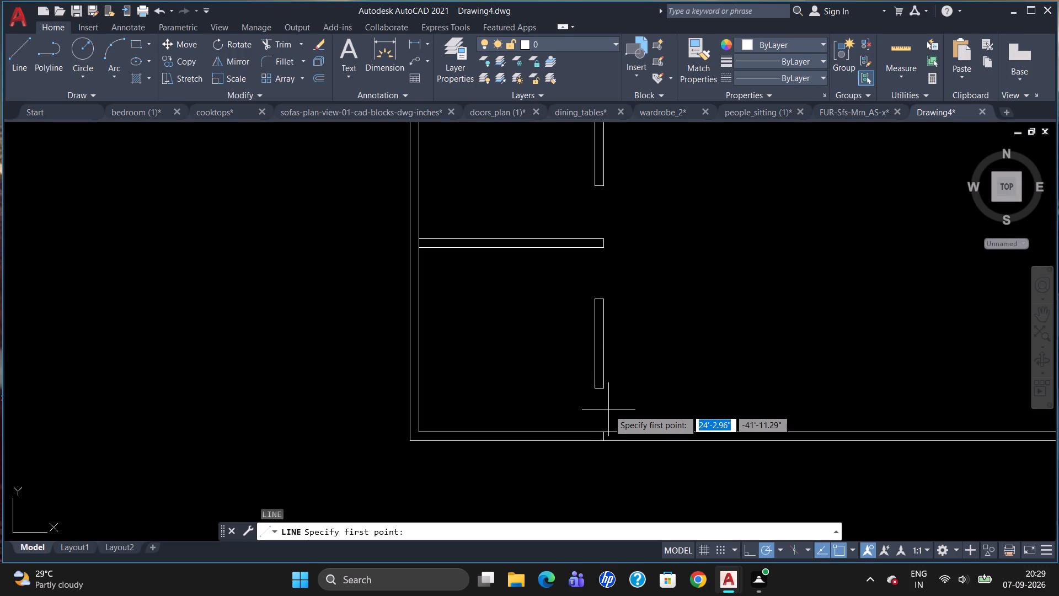
click(605, 387)
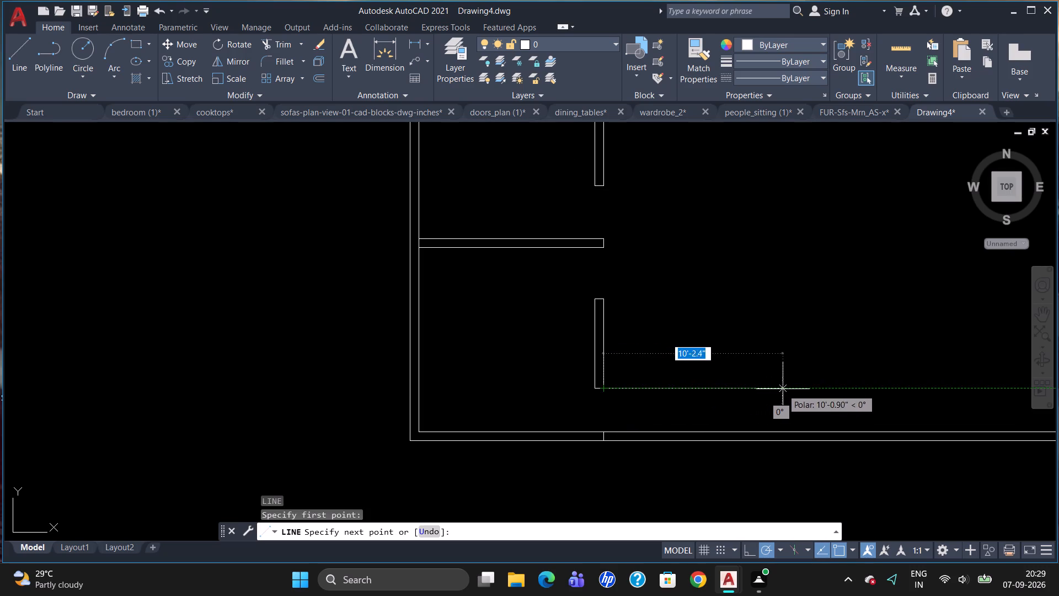
click(819, 390)
key(Escape)
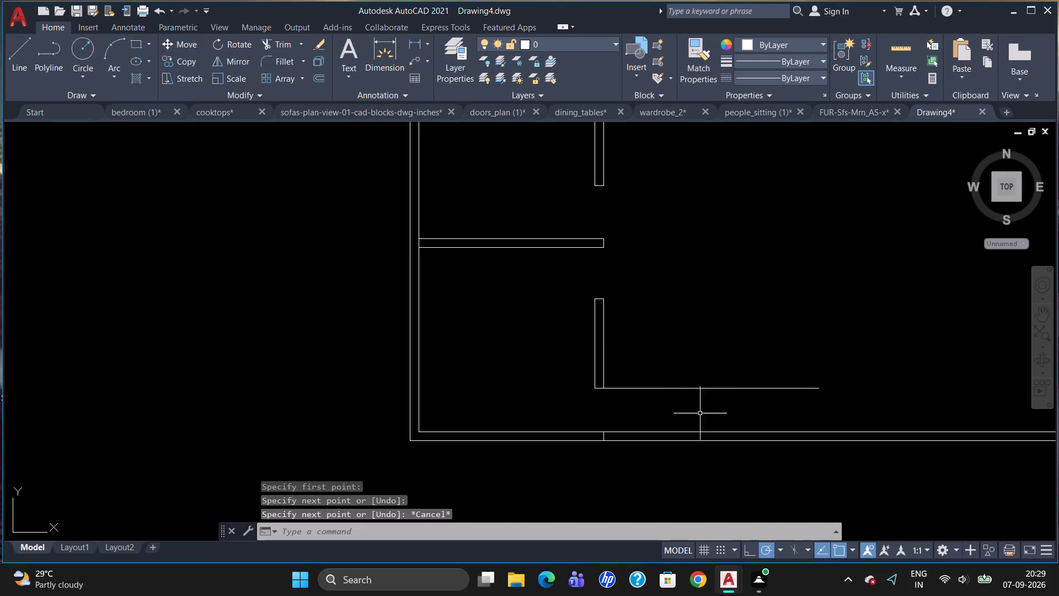
Offset the new horizontal line 6" upward to give the partition its second face.
scroll(618, 384, up, 1)
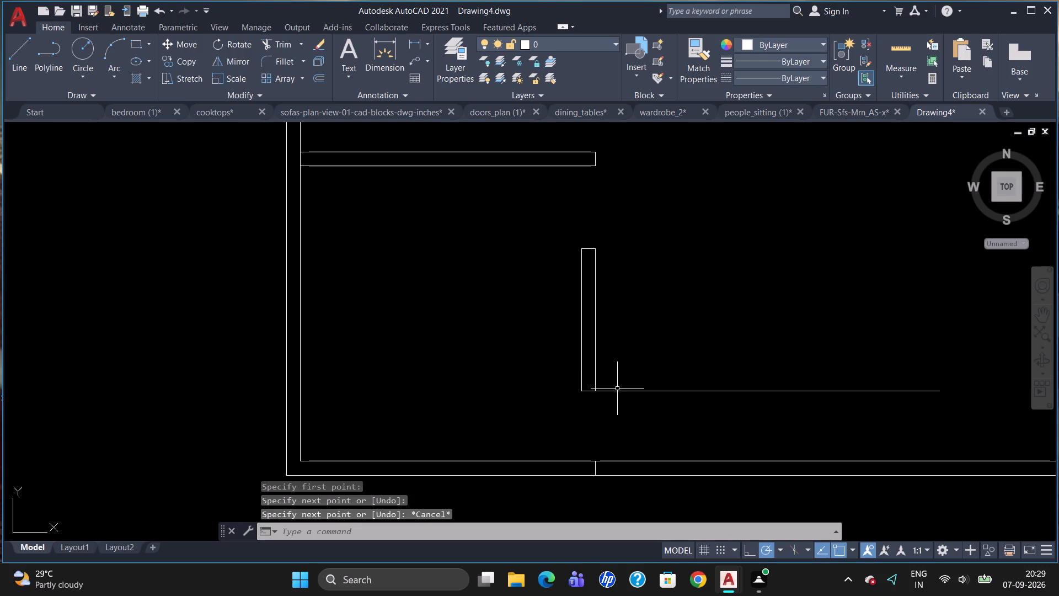
key(o)
key(Return)
text(6")
key(Return)
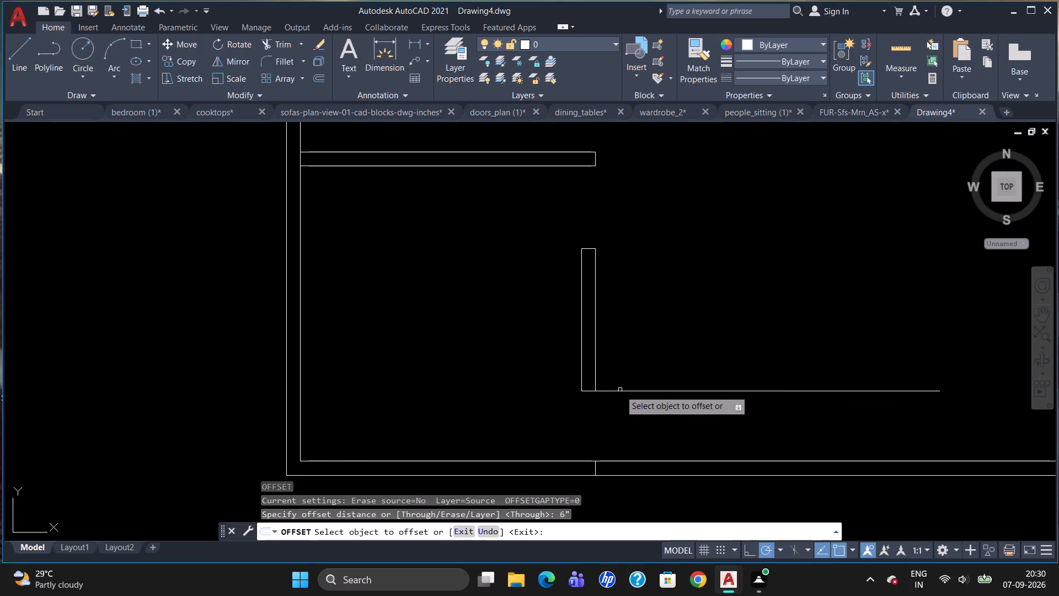
click(621, 392)
click(623, 386)
key(Escape)
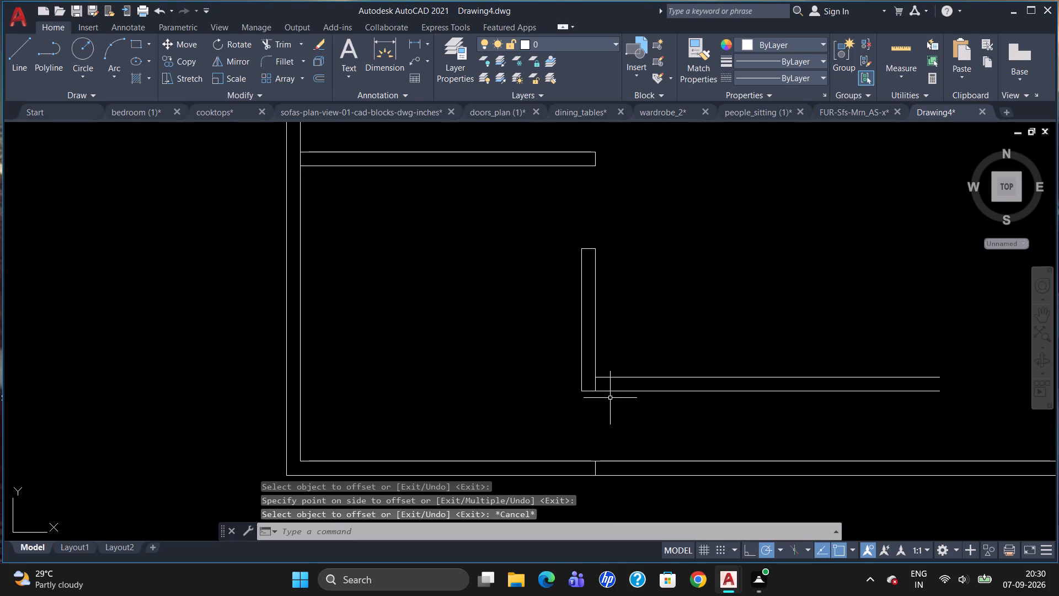
Trim the vertical partition's right face between the two horizontal partition lines to open the corner junction.
key(t)
key(r)
key(Return)
key(Return)
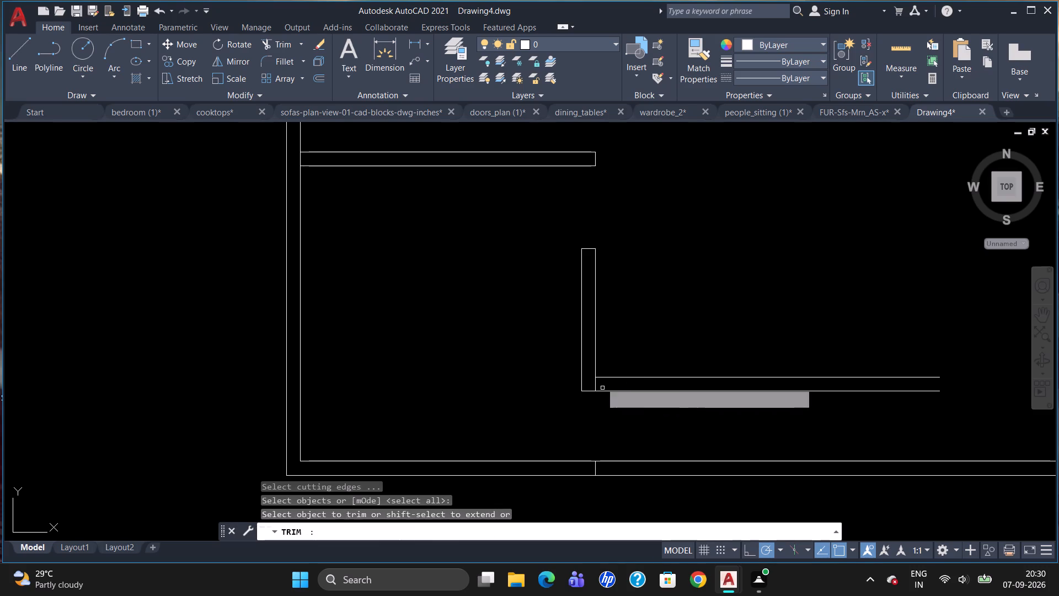
click(597, 382)
key(Escape)
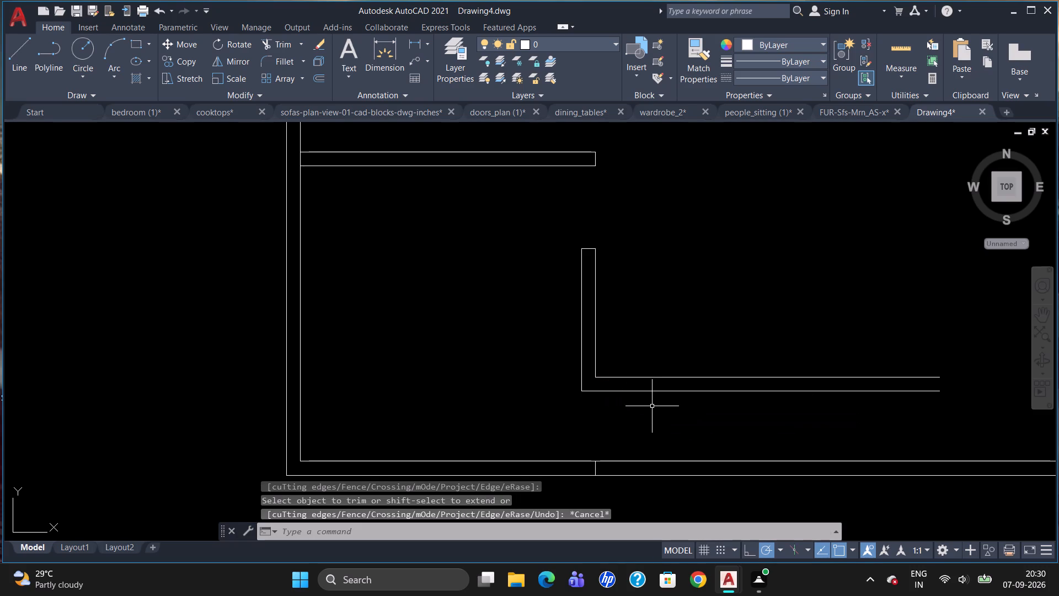
Form a vertical partition by offsetting the short partition's right face 5' to the right and that copy another 6".
scroll(651, 411, down, 1)
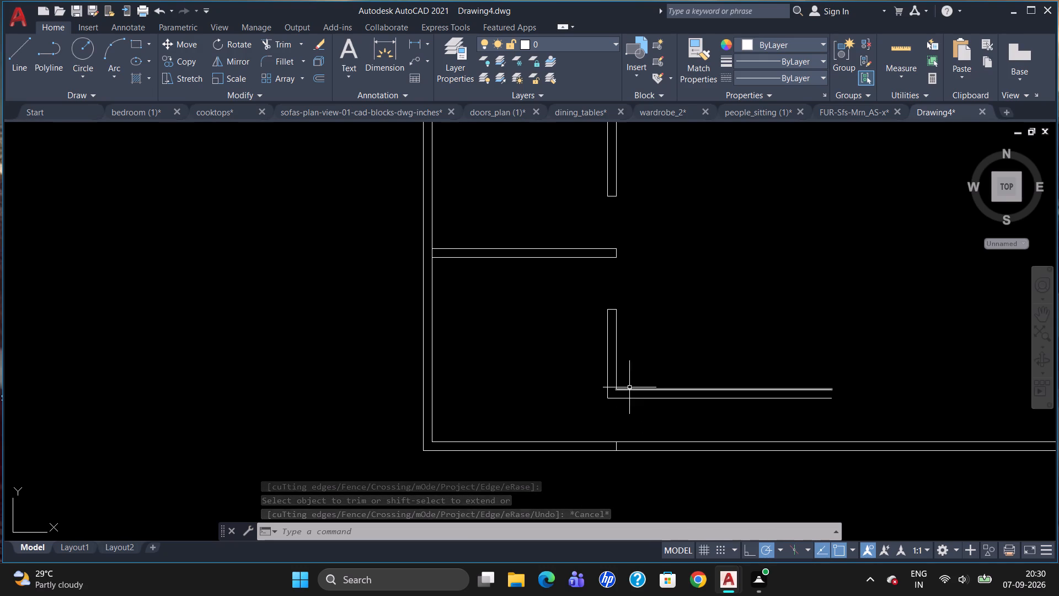
key(o)
key(Return)
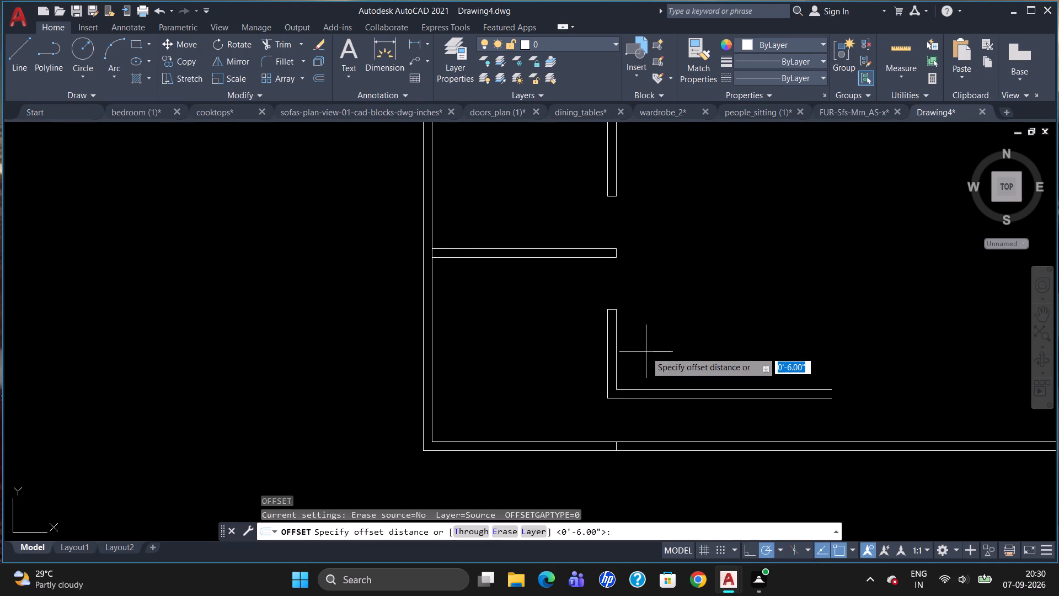
key(5)
key(apostrophe)
key(Return)
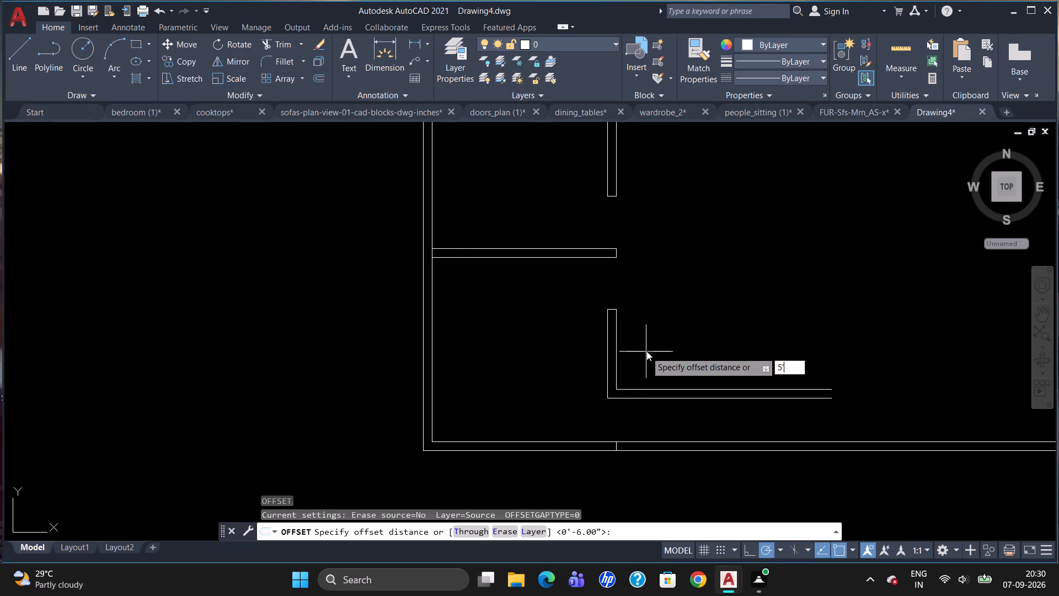
drag(617, 356, 623, 359)
click(675, 363)
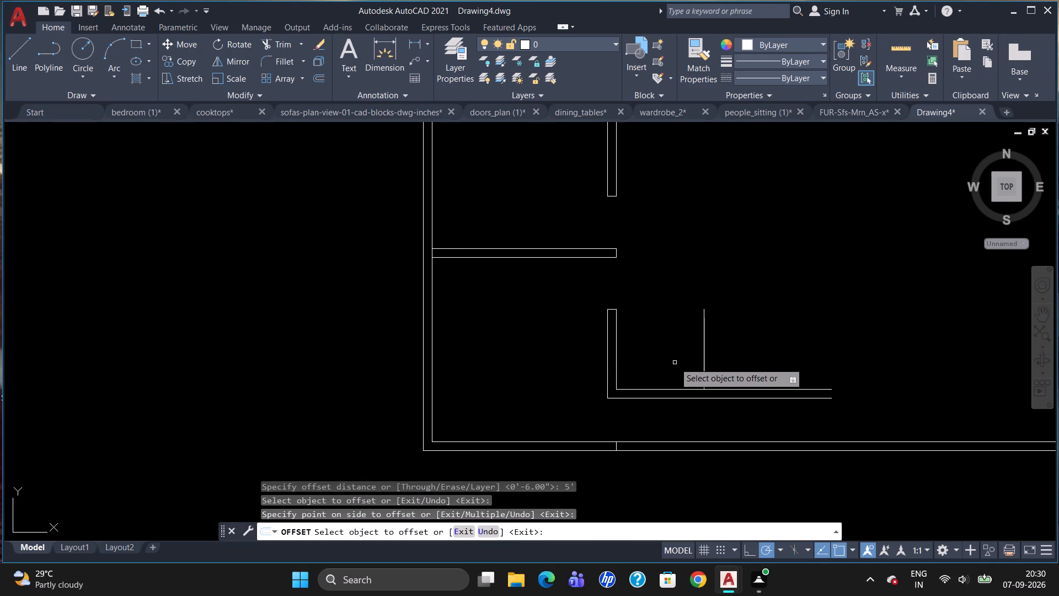
click(705, 354)
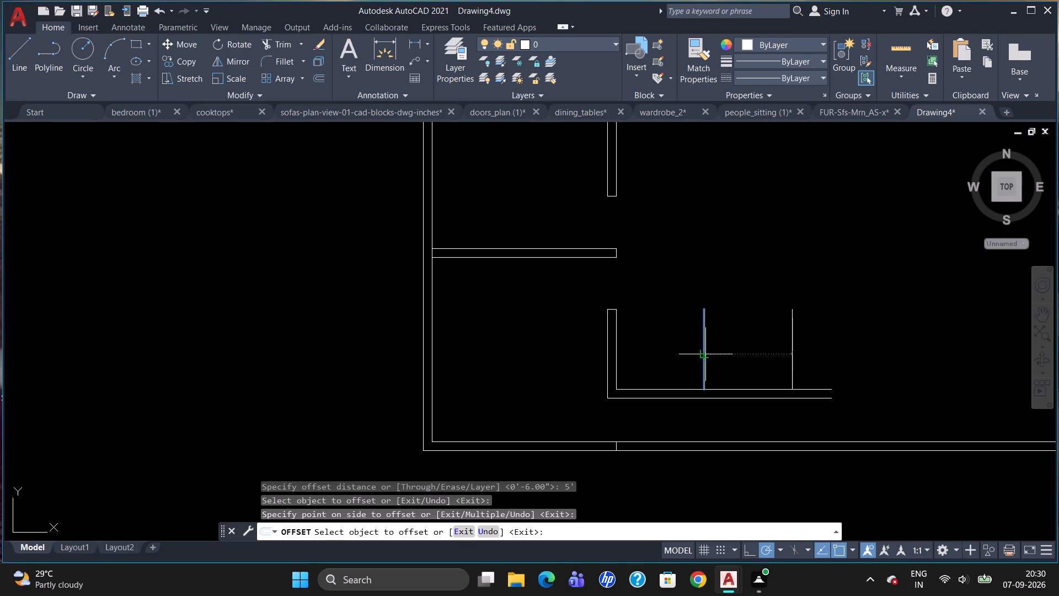
text(6")
key(Return)
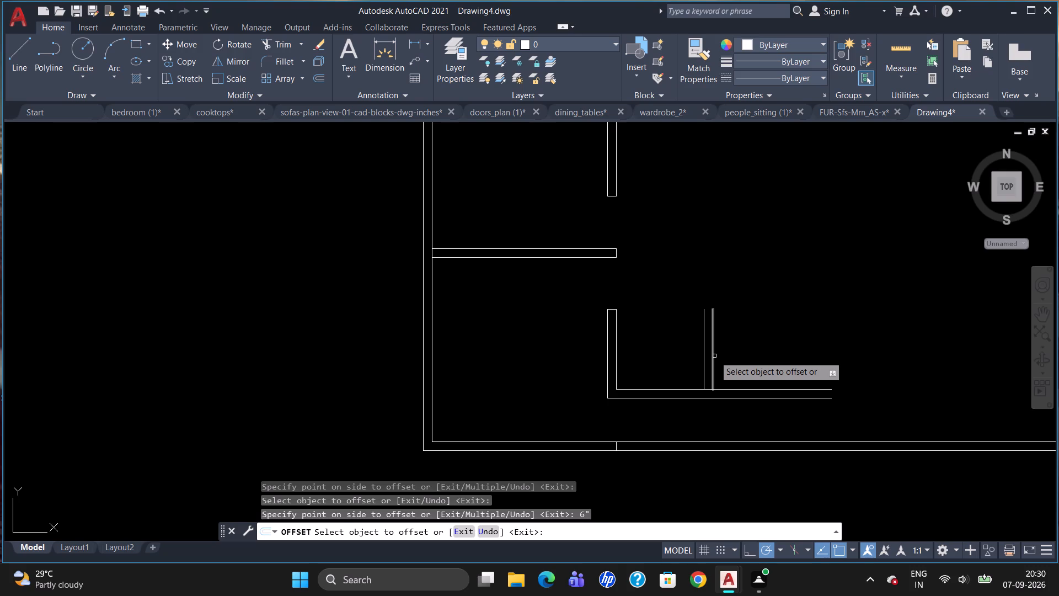
Form a second vertical partition by offsetting the previous partition's right face 3'7" to the right and that copy another 6".
click(714, 356)
text(3'7')
key(Return)
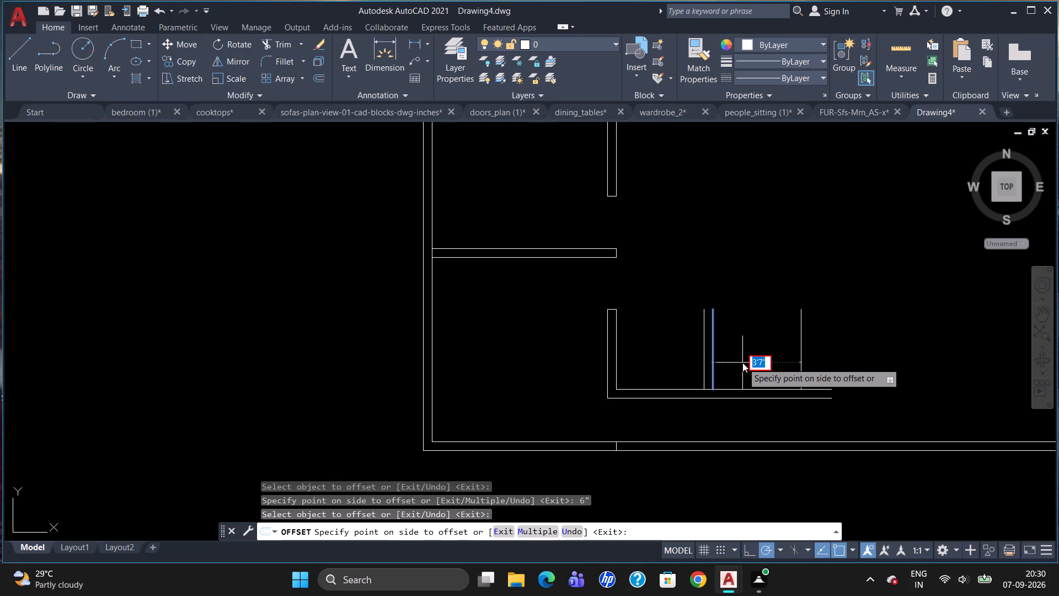
key(BackSpace)
text(3')
text(7")
key(Return)
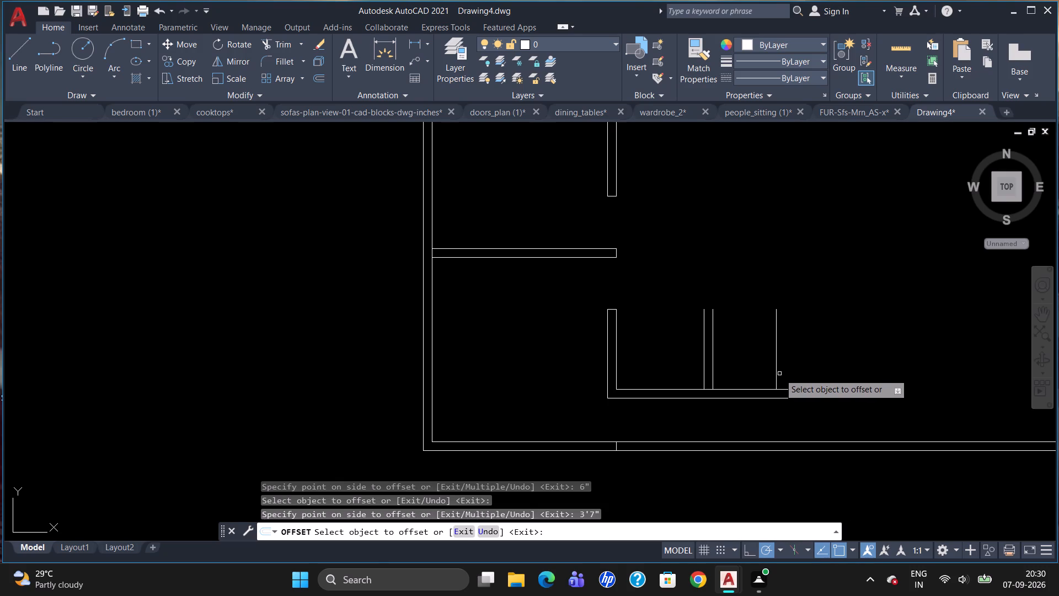
click(777, 372)
text(6")
key(Return)
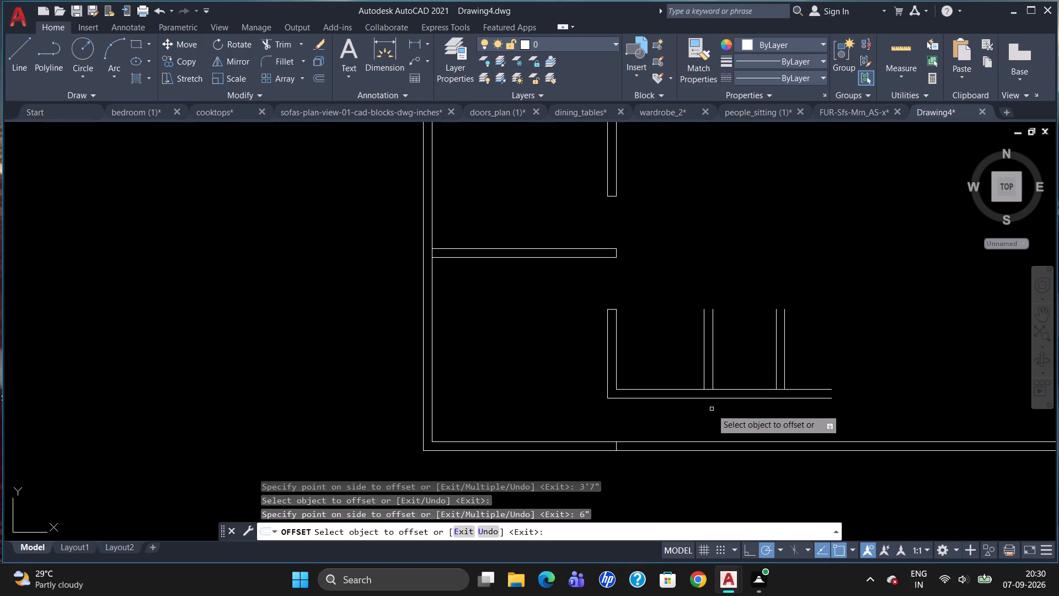
key(Escape)
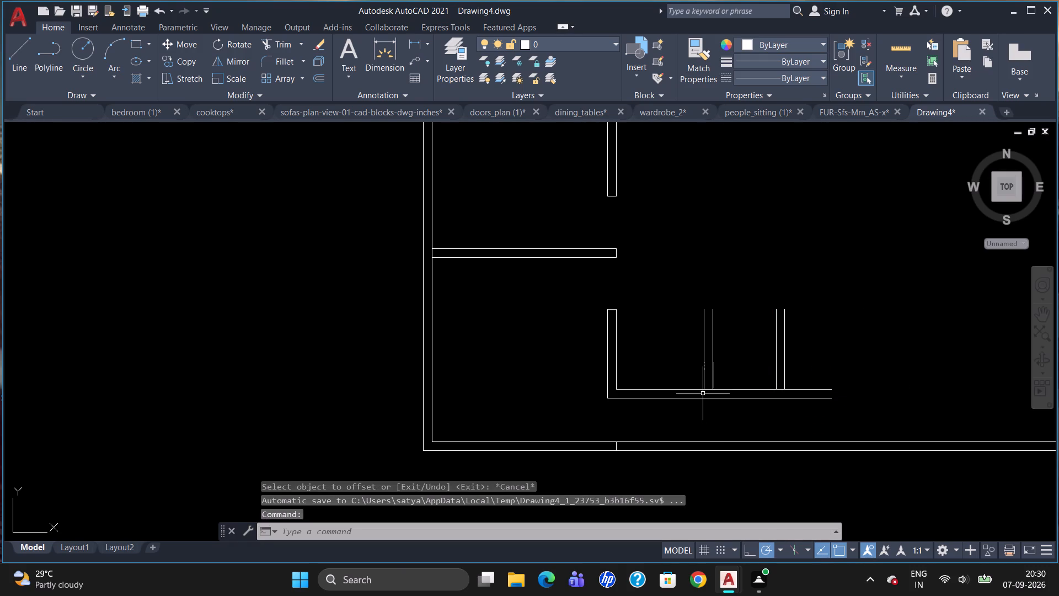
Draw a line from a point tracked 7' above the horizontal partition down to the first new vertical partition's left-face top end.
key(l)
key(Return)
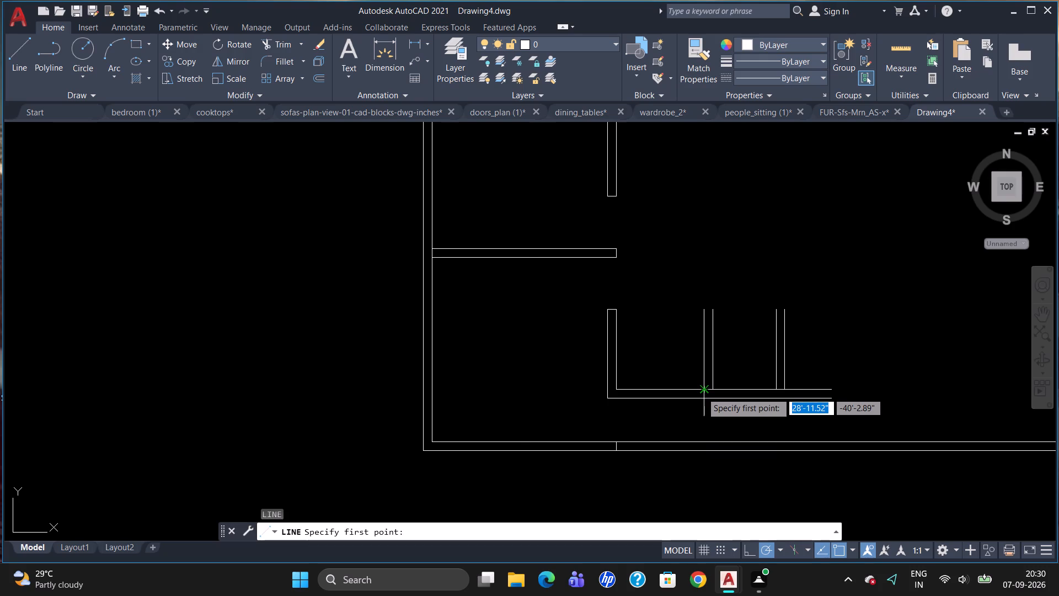
text(TK)
key(Return)
click(702, 392)
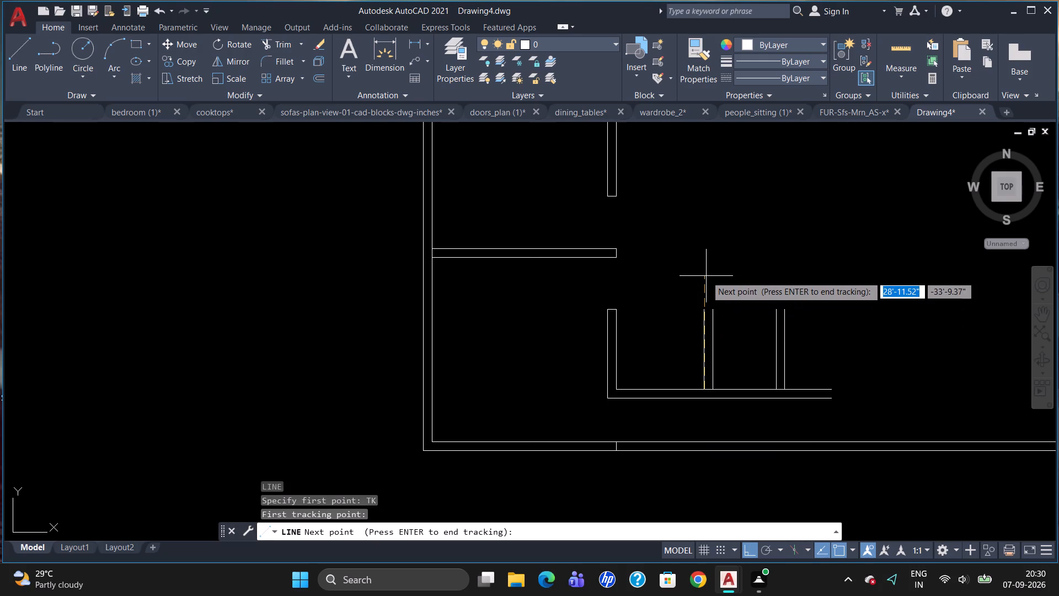
text(7')
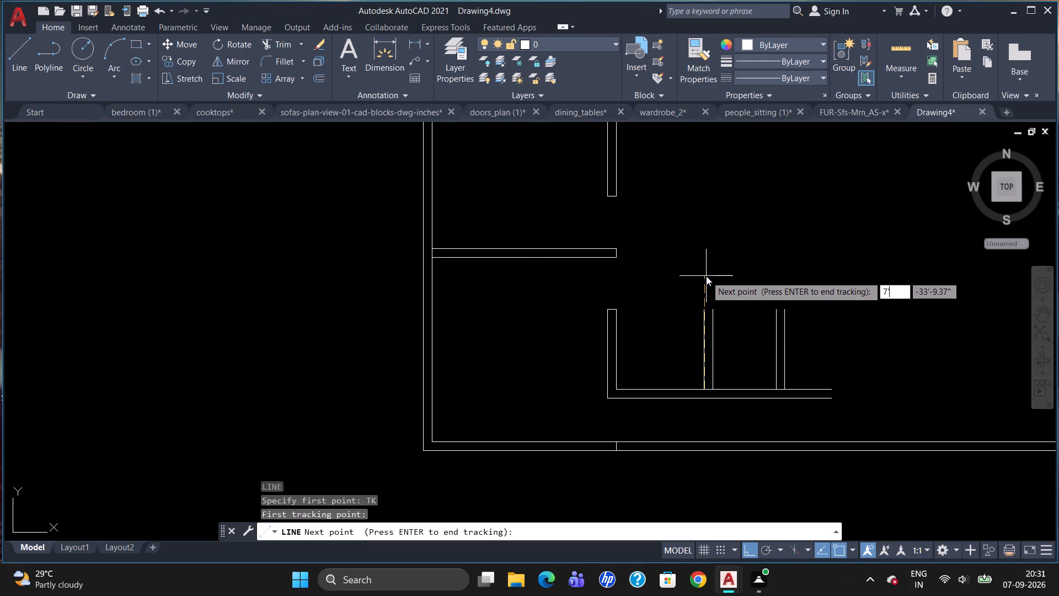
key(Return)
key(Return)
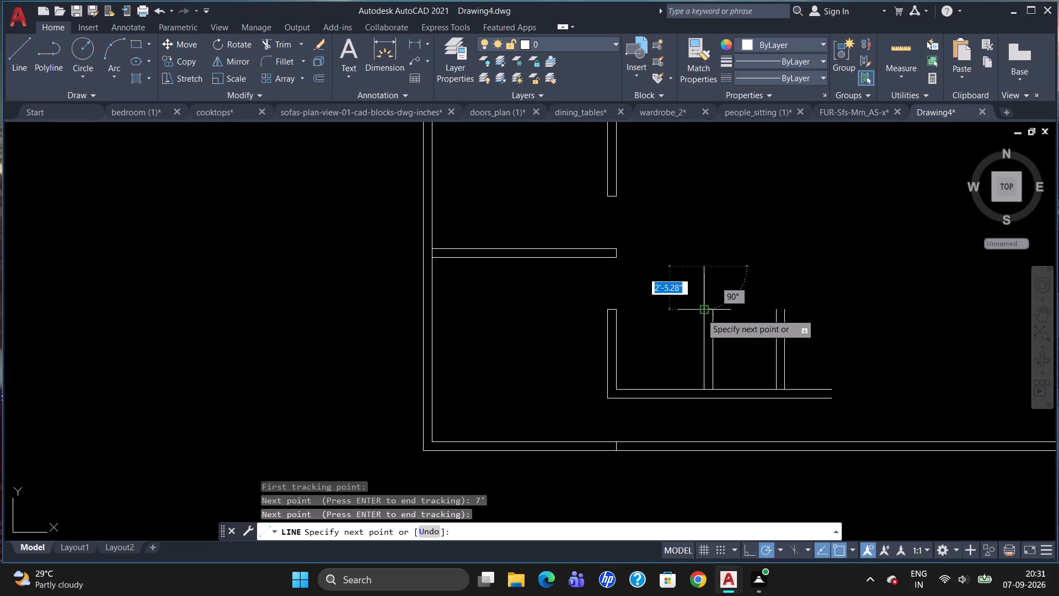
scroll(702, 312, up, 1)
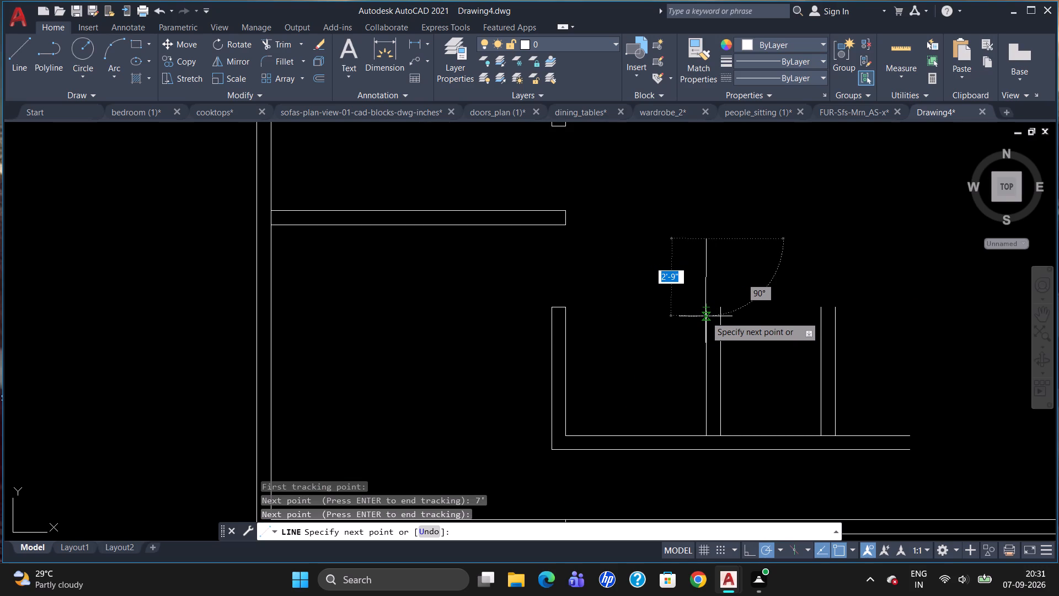
click(707, 310)
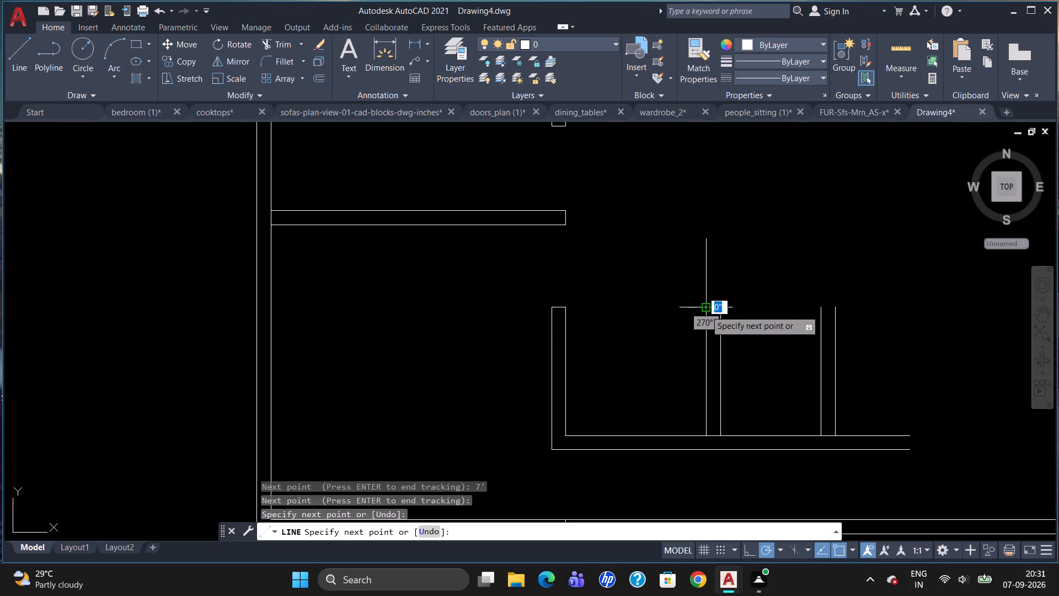
key(Escape)
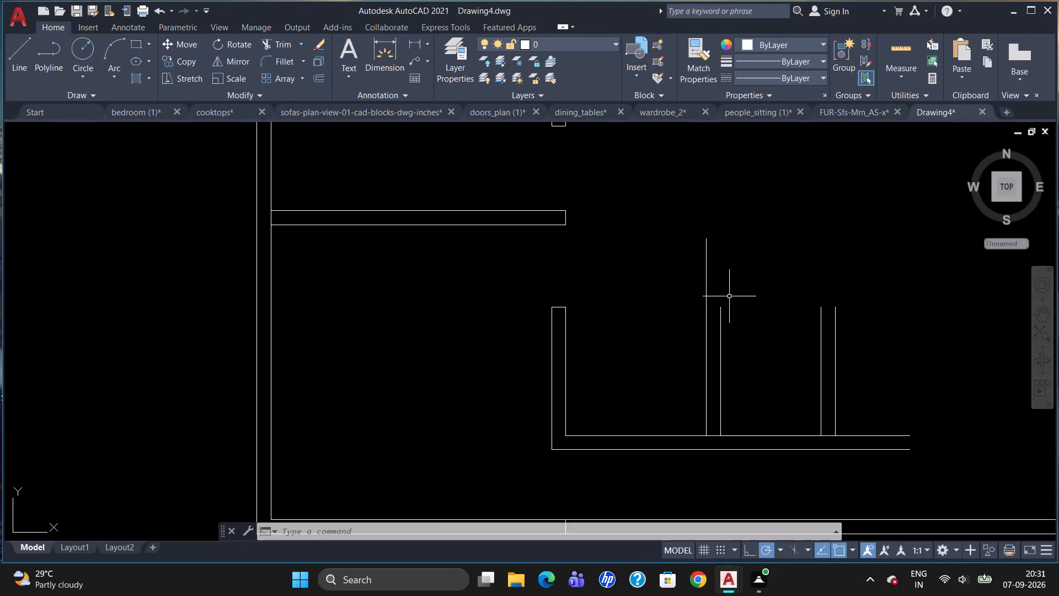
Offset the partition's upper left-face extension 6" to the right to extend its right face.
key(o)
key(Return)
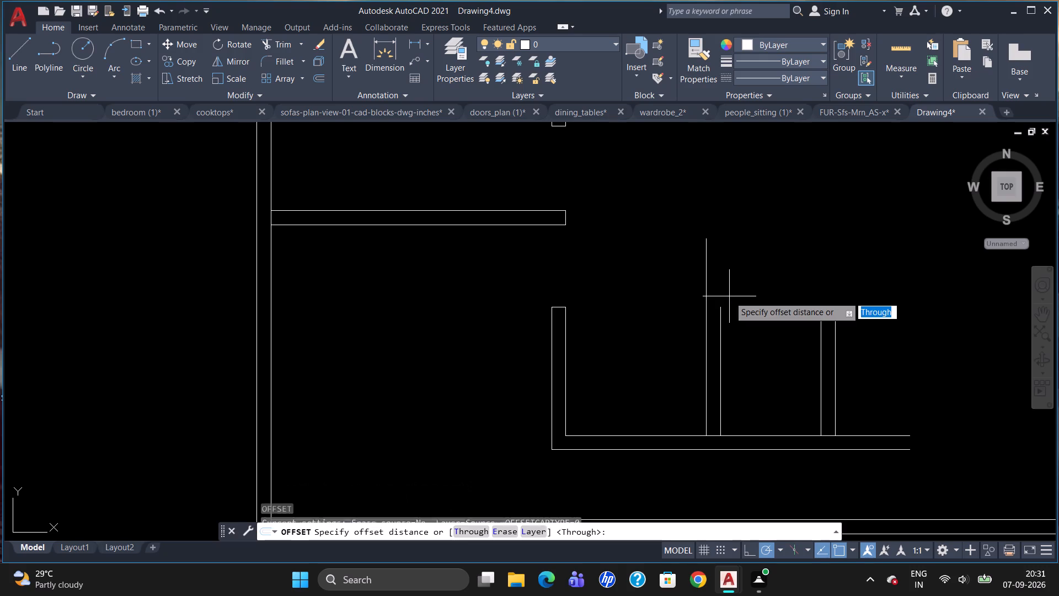
text(6")
key(Return)
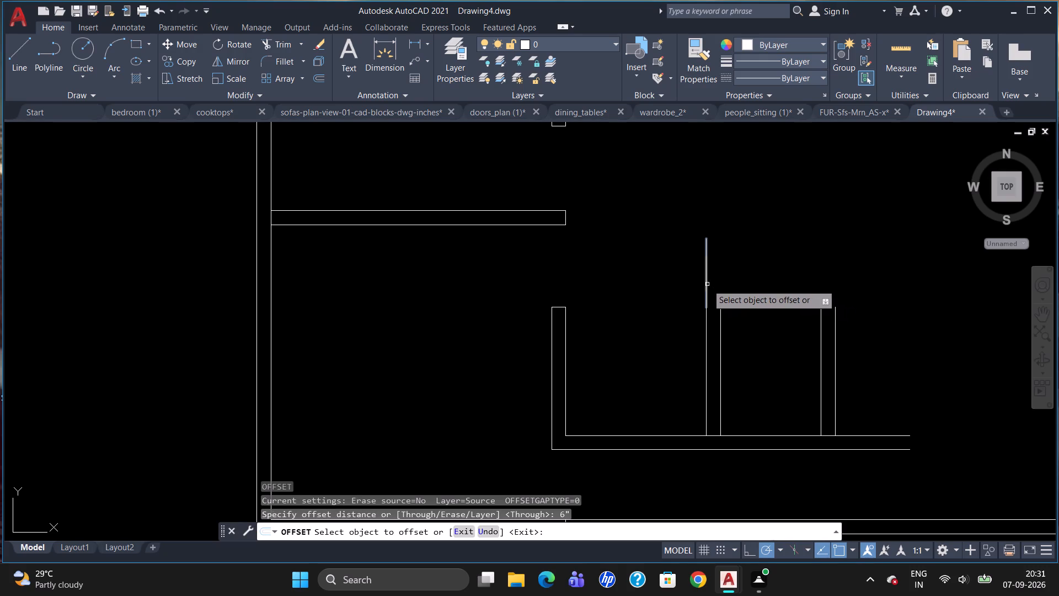
click(707, 284)
click(710, 285)
key(Escape)
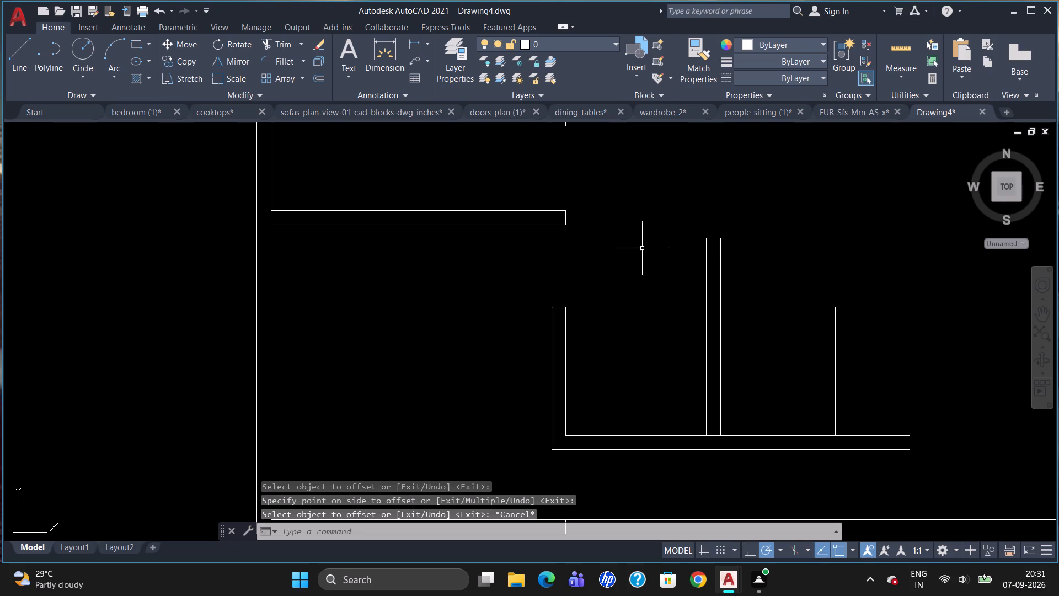
Draw a 2' horizontal line leftward from the top end of the extended partition's left face.
key(l)
key(Return)
click(708, 239)
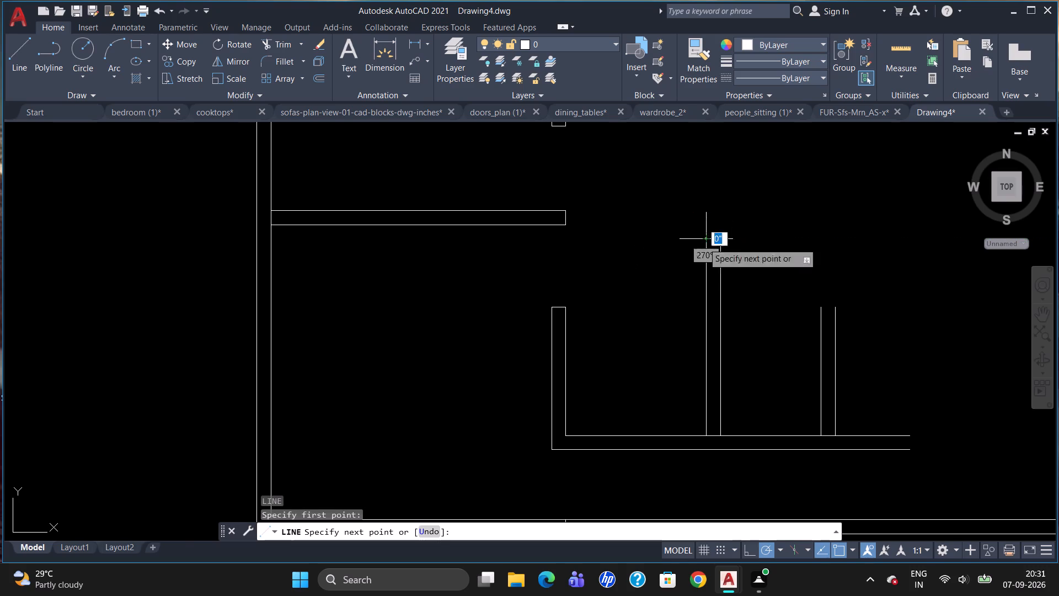
text(2')
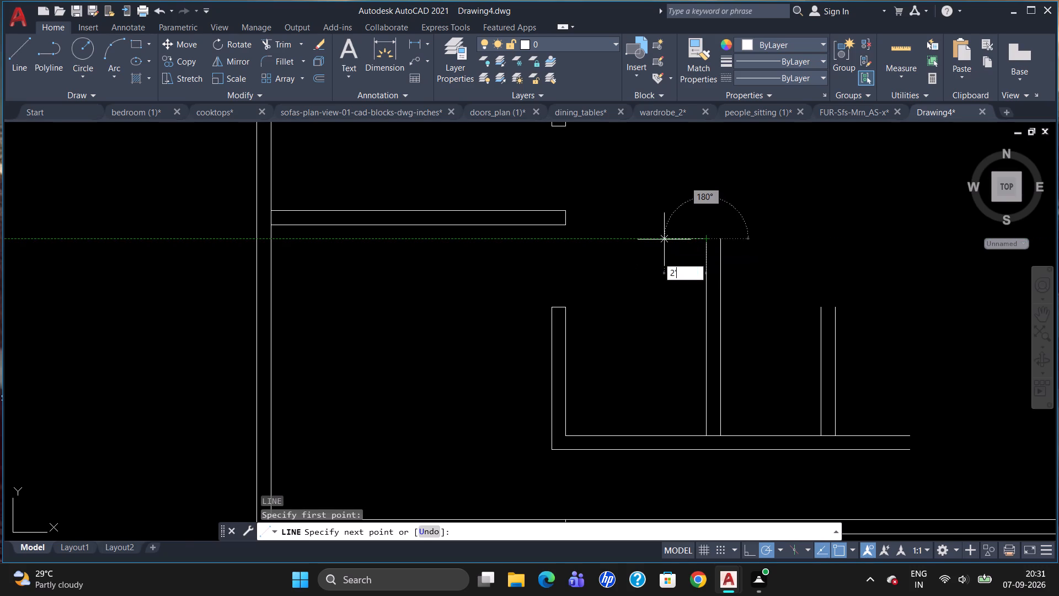
key(Return)
key(Return)
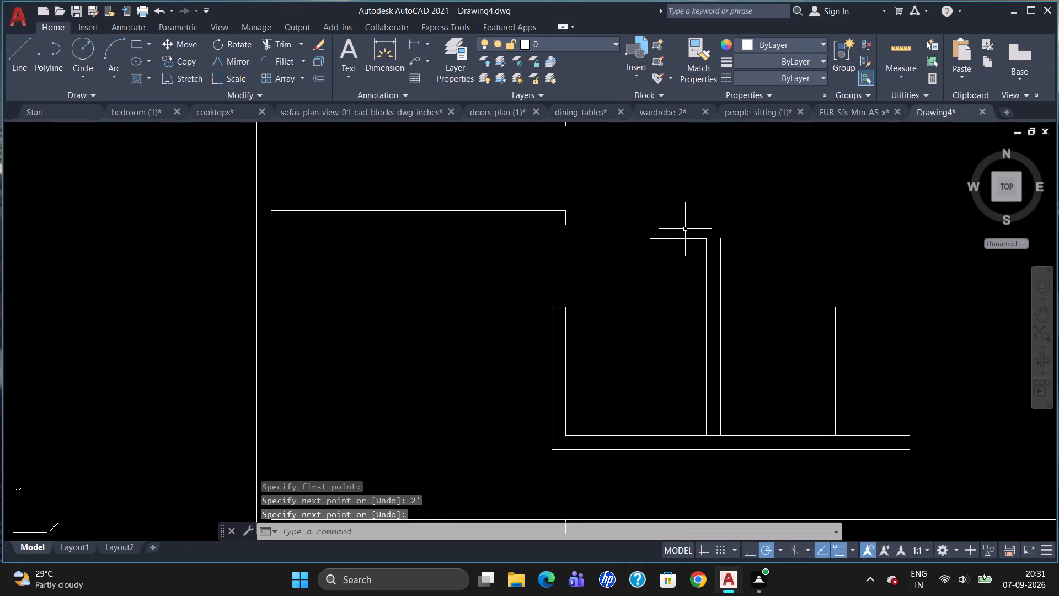
Offset the 2' horizontal line upward by 6'.
key(o)
key(Return)
text(6')
key(Return)
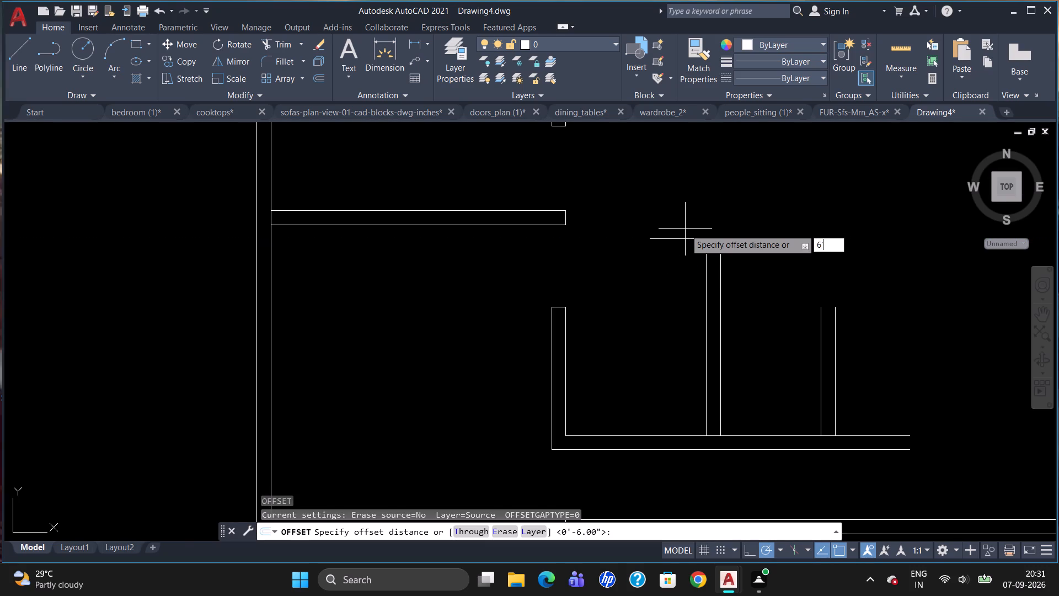
click(689, 238)
click(691, 230)
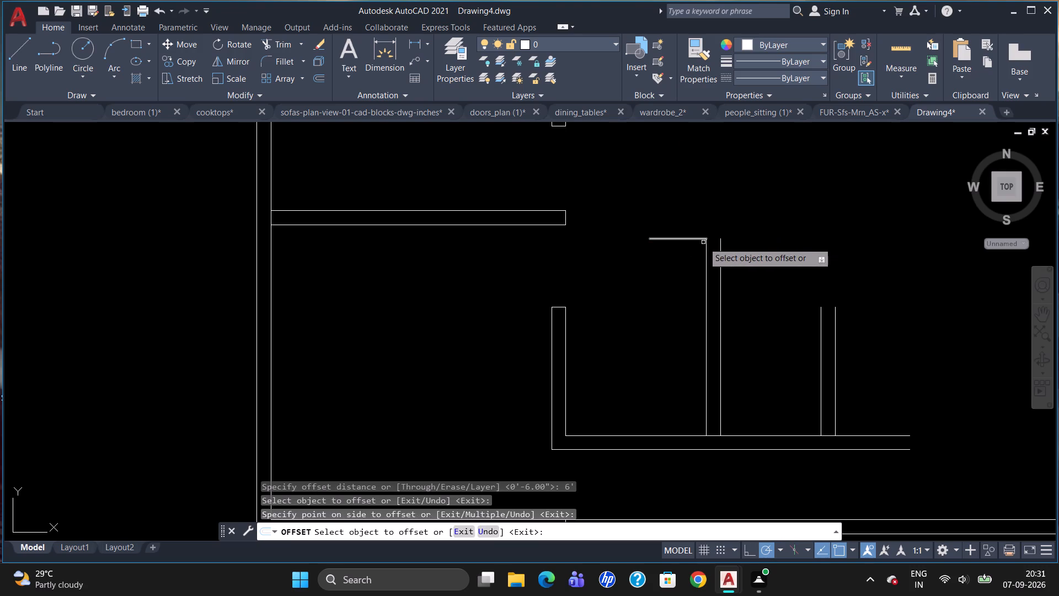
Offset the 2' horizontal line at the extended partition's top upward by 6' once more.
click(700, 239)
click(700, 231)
Erase both overlapping line copies lying 6' above the extended partition's top line.
scroll(702, 249, down, 3)
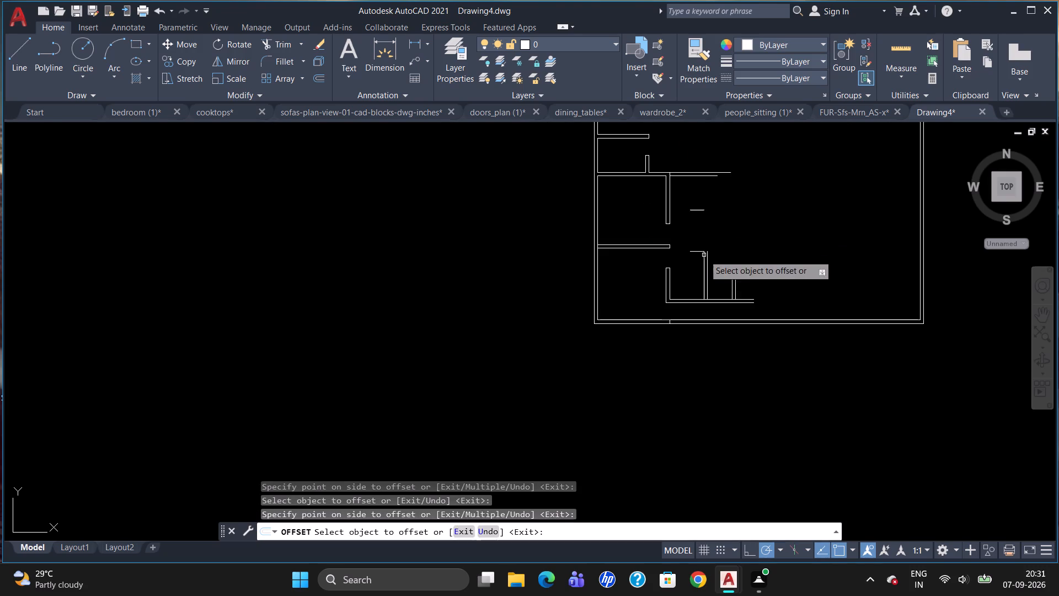
key(Escape)
click(700, 210)
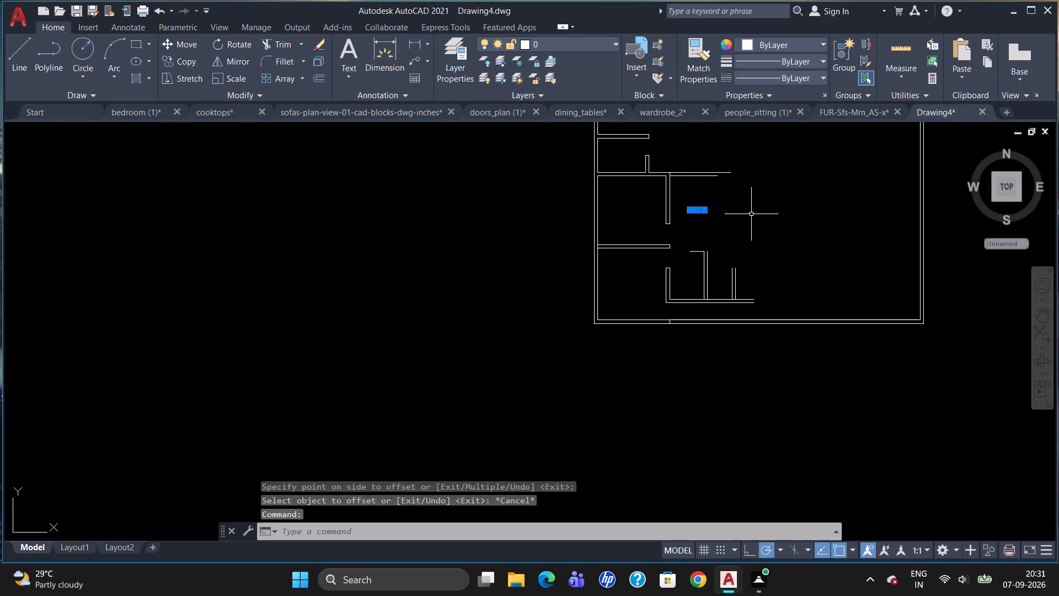
key(Delete)
click(700, 209)
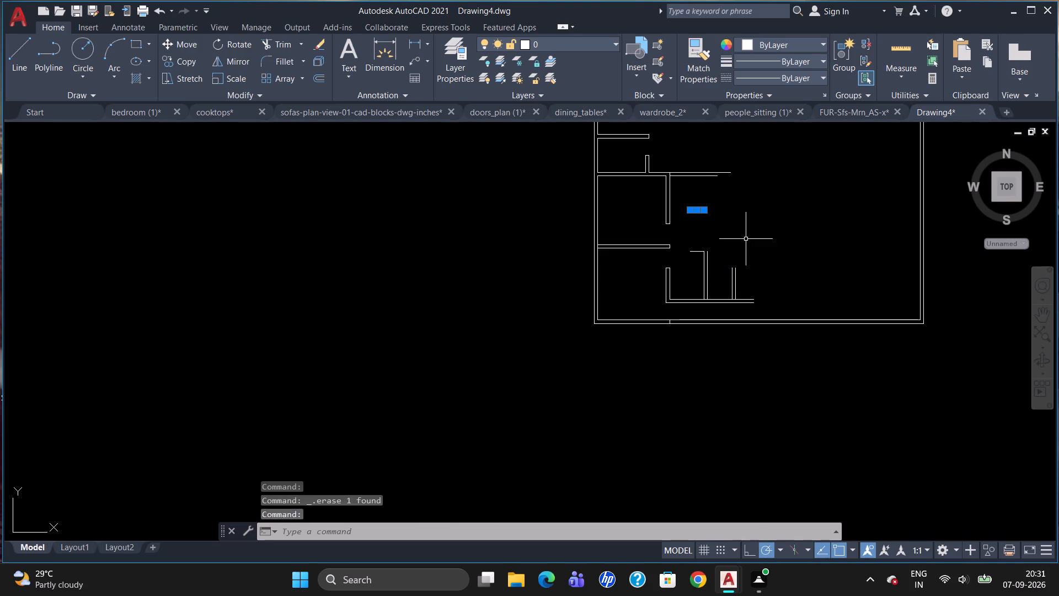
key(Delete)
Offset the 2' horizontal line upward by 6" and erase the stray copy below it.
scroll(704, 248, up, 3)
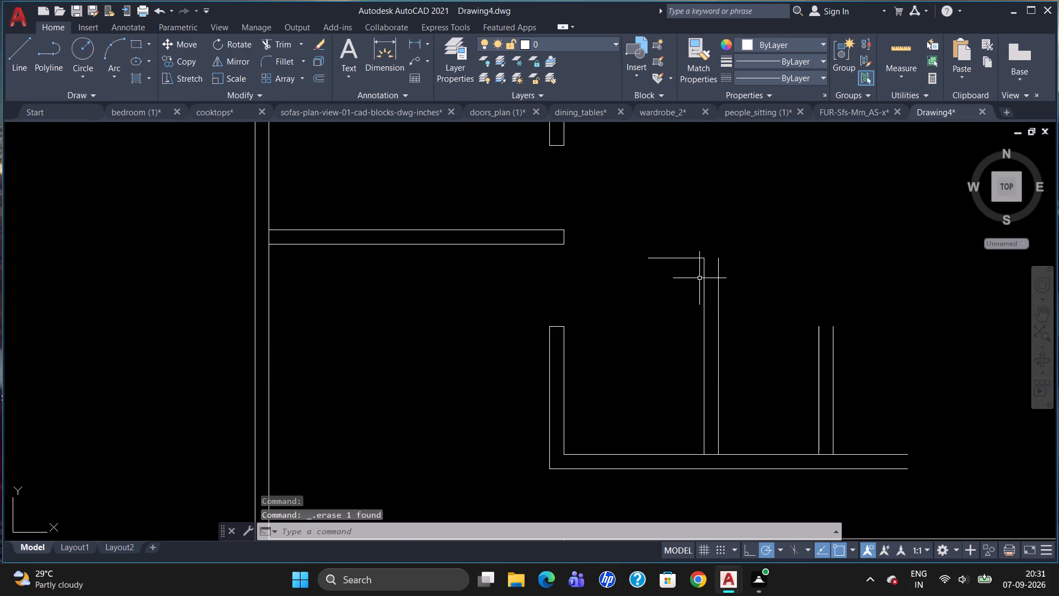
key(o)
key(Return)
text(6")
key(Return)
click(689, 257)
click(691, 253)
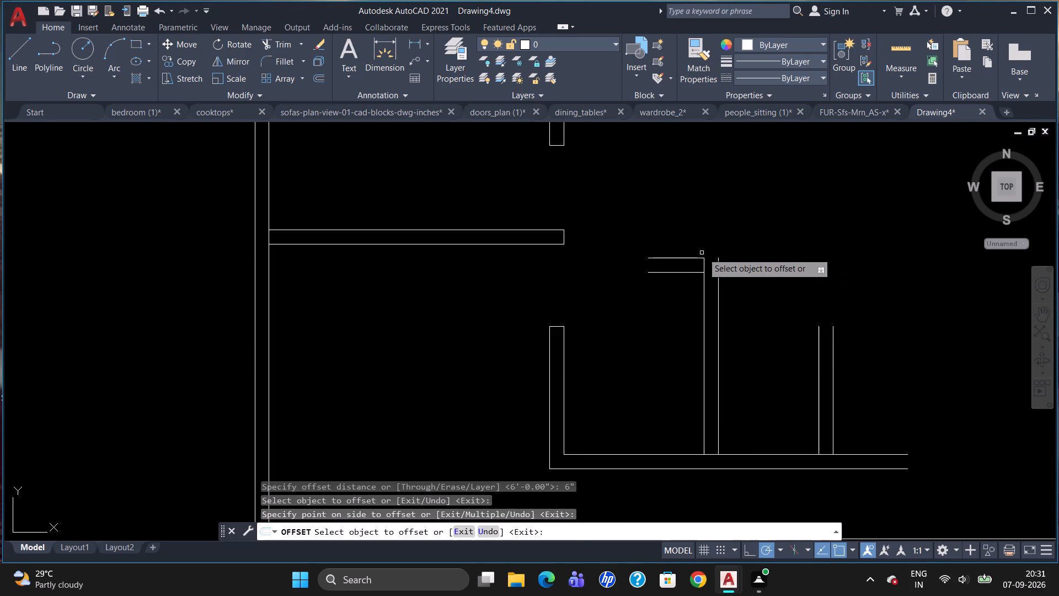
click(694, 258)
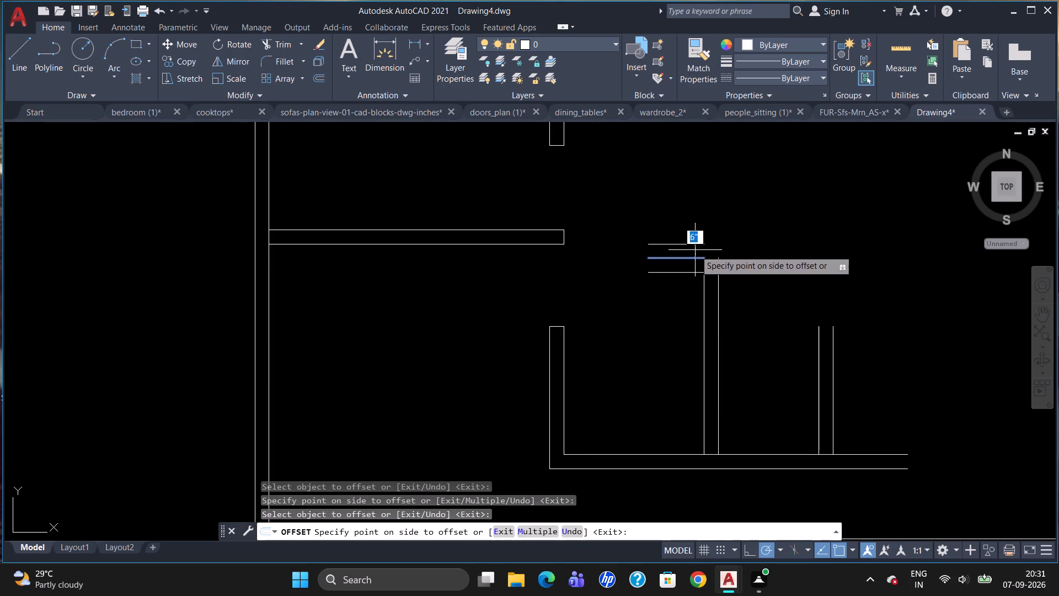
click(697, 241)
key(Escape)
click(688, 273)
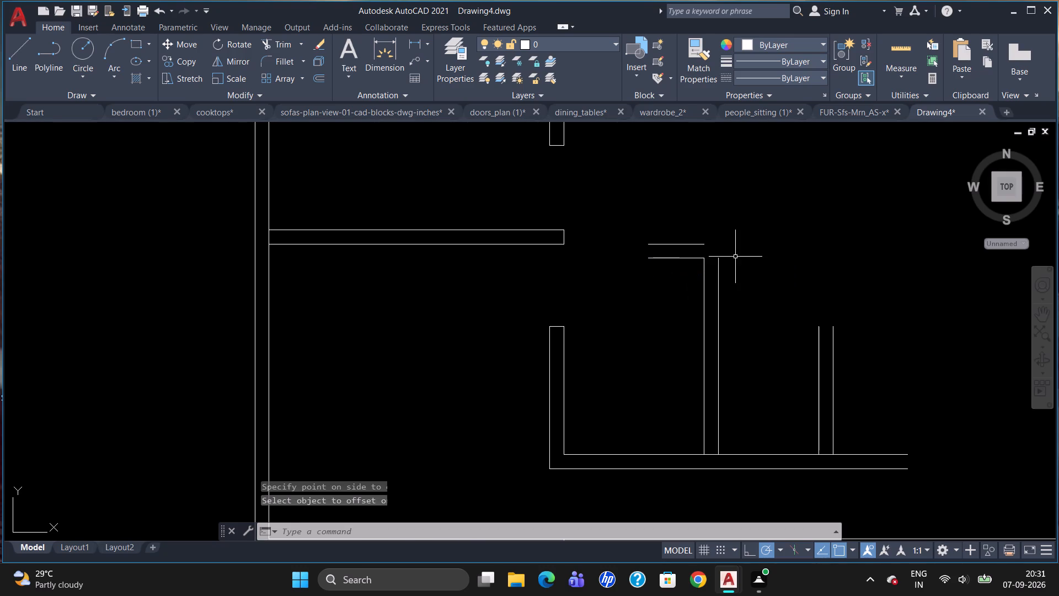
key(Delete)
Draw a horizontal line from the upper stub line's right end to just past the vertical partition's right face.
key(l)
key(Return)
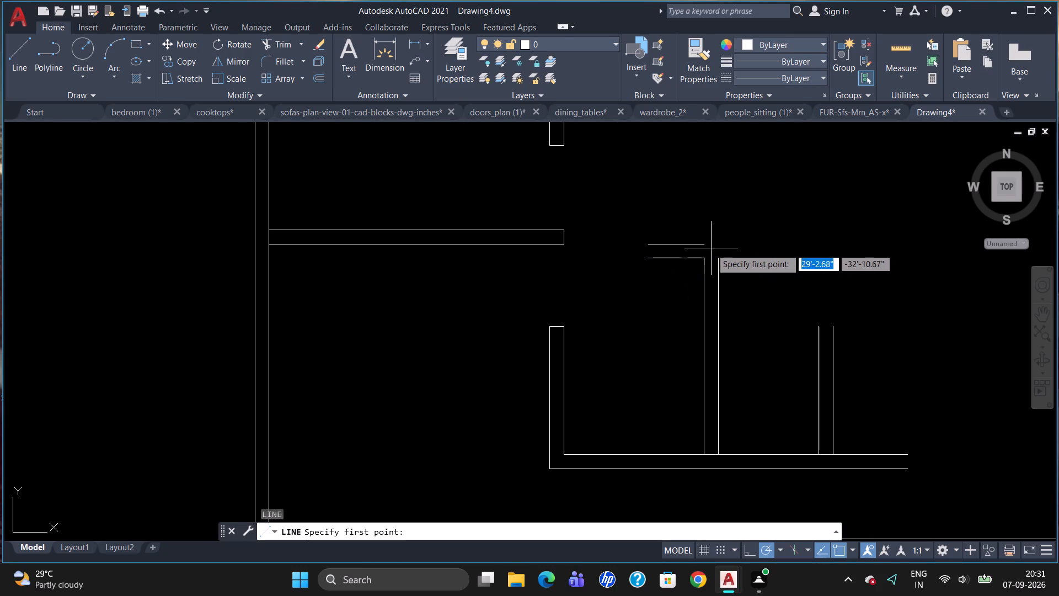
click(708, 247)
click(748, 246)
key(Escape)
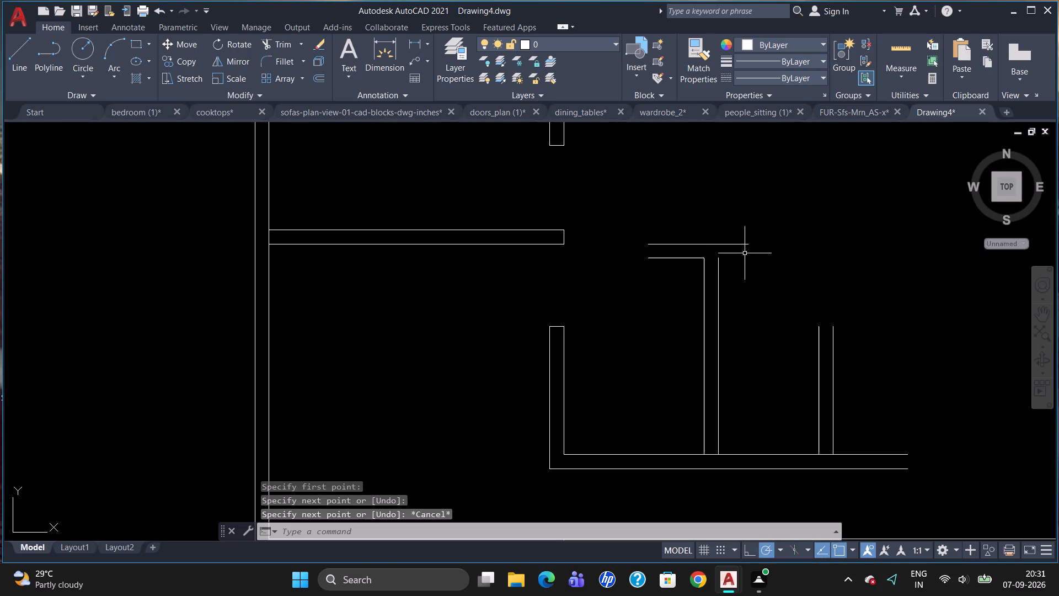
Extend the first vertical partition's right face up to the upper horizontal line.
key(e)
key(x)
key(Return)
key(Return)
click(720, 243)
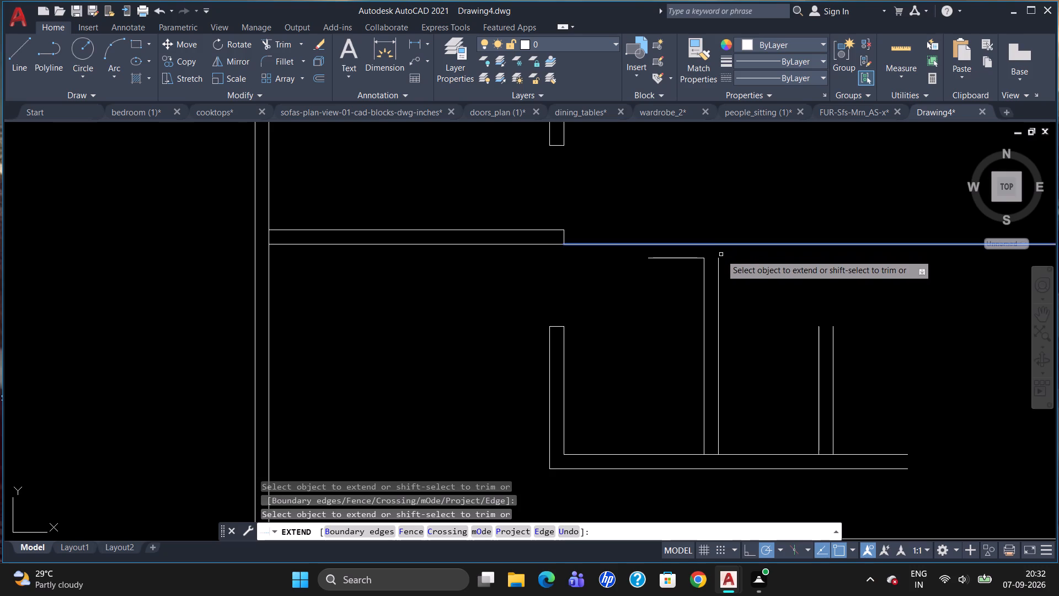
click(719, 265)
key(Escape)
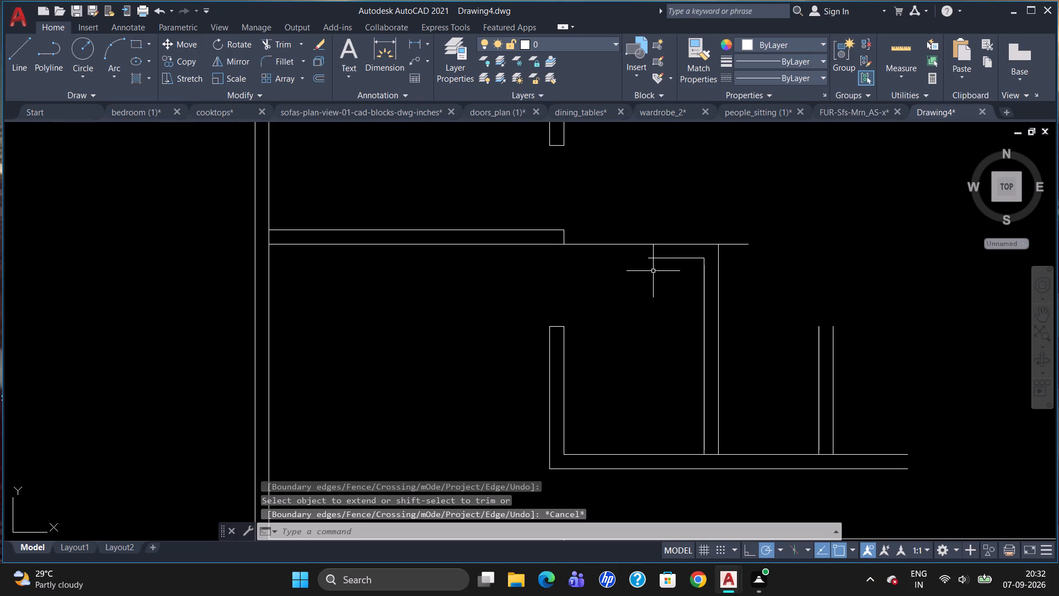
Close the left end of the 6" horizontal stub with a short vertical line.
key(l)
key(Return)
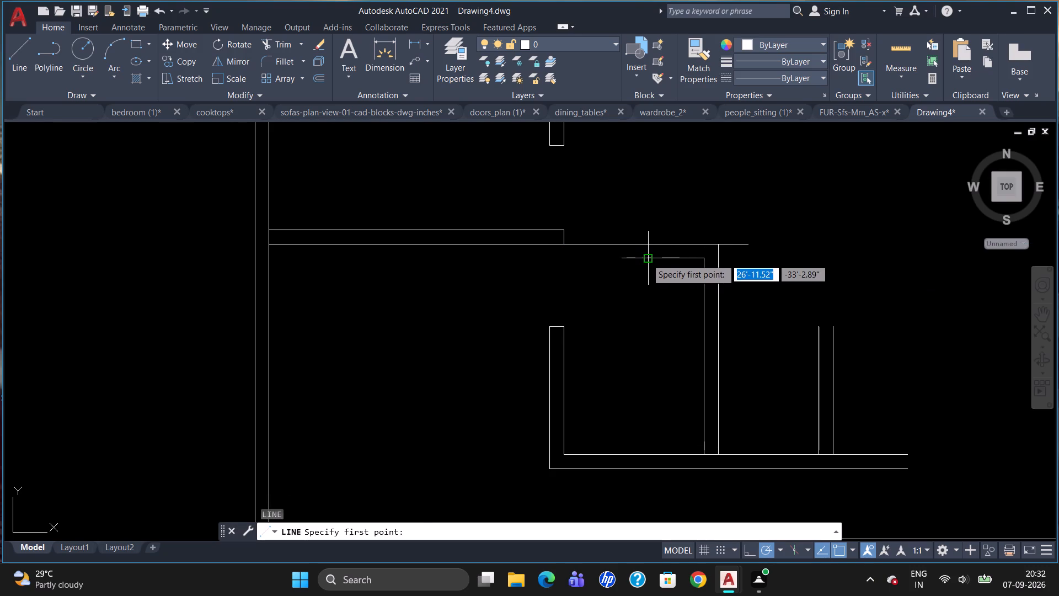
click(647, 259)
click(650, 243)
key(Escape)
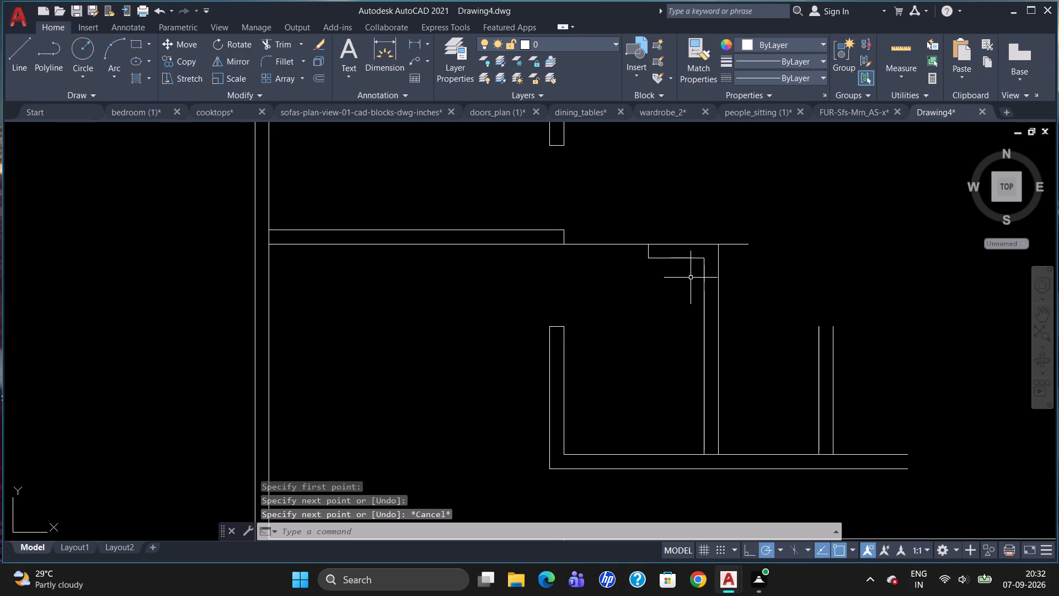
Trim the upper horizontal line left of the stub's closed end and beyond the vertical partition's right face.
key(t)
key(r)
key(Return)
key(Return)
drag(619, 242, 619, 252)
click(619, 252)
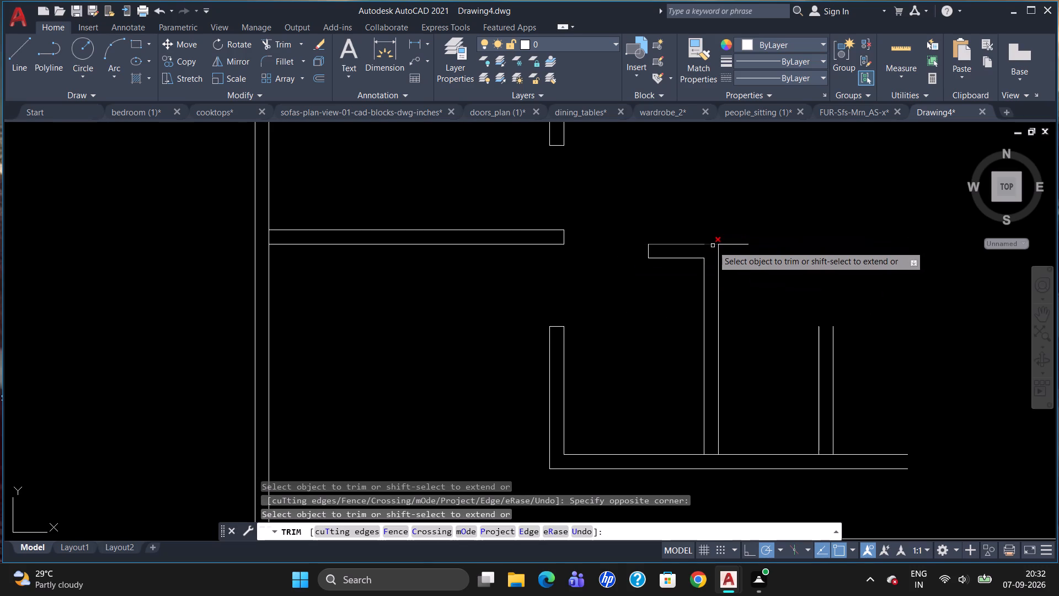
click(724, 246)
key(Escape)
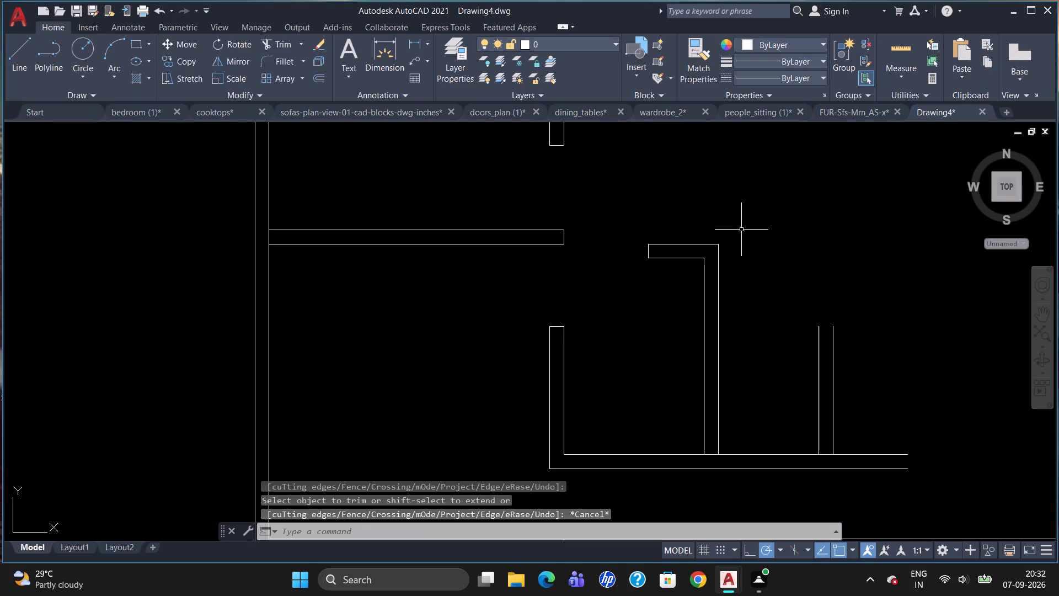
Draw a vertical line about 5' long downward from the stub's lower-left corner.
scroll(738, 230, down, 1)
key(l)
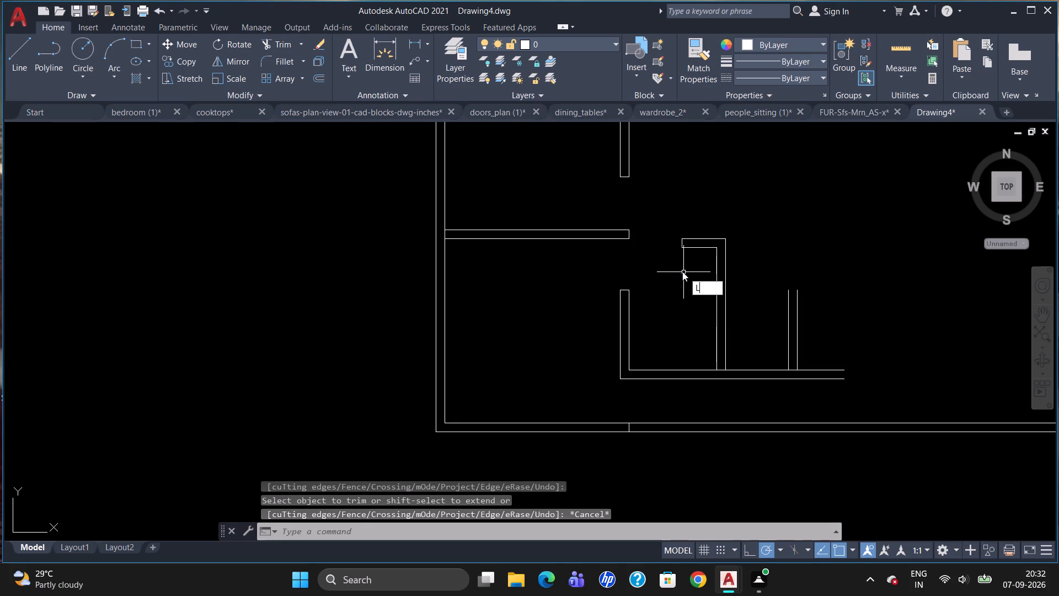
key(Return)
drag(680, 249, 680, 256)
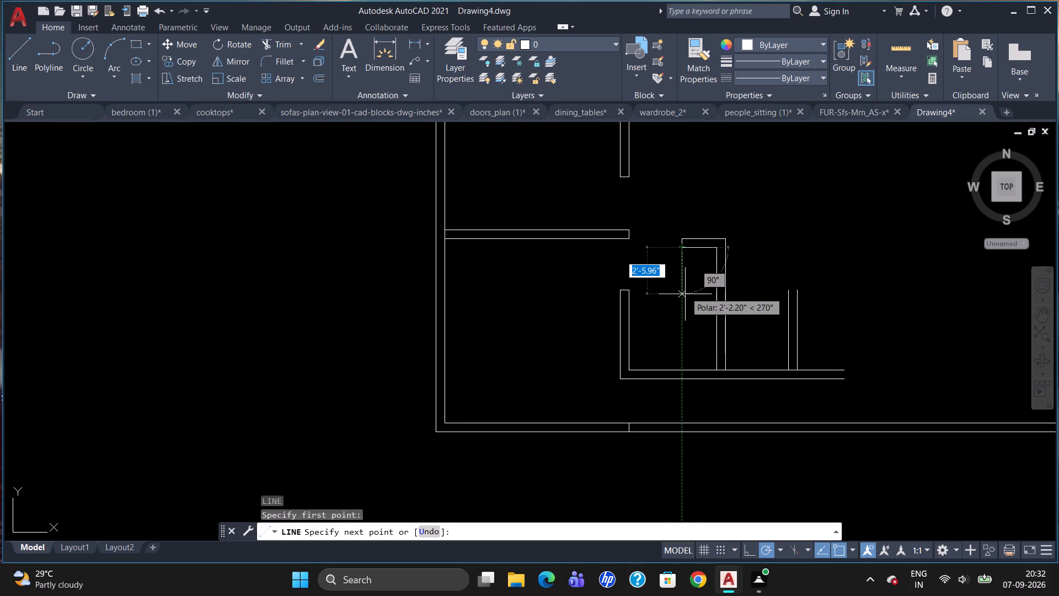
click(684, 340)
key(Escape)
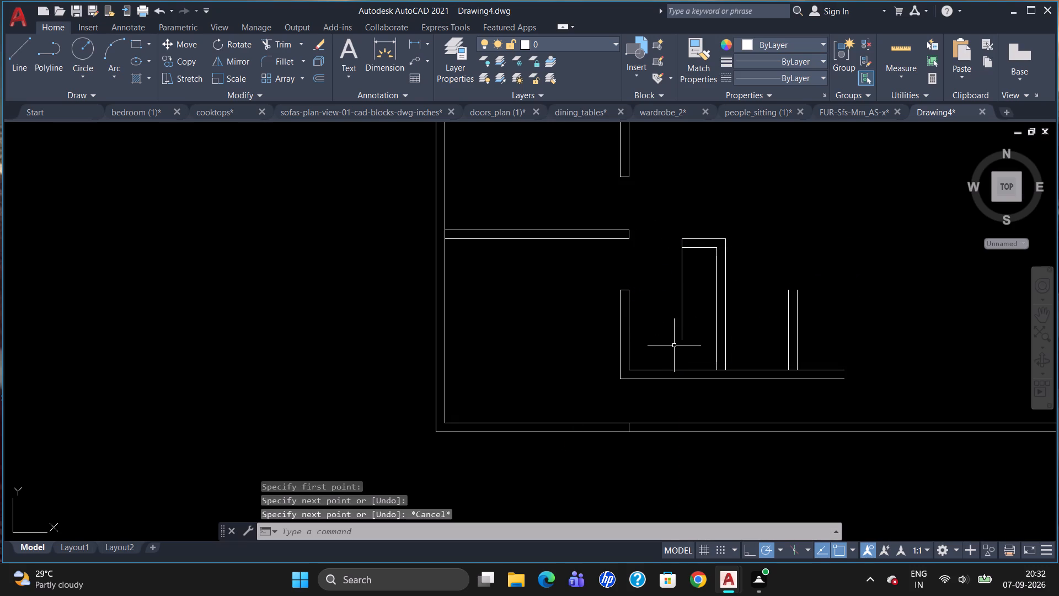
Draw a horizontal line from a point tracked 2' above the partitions' inner corner rightward to the new vertical line.
key(l)
key(Return)
key(t)
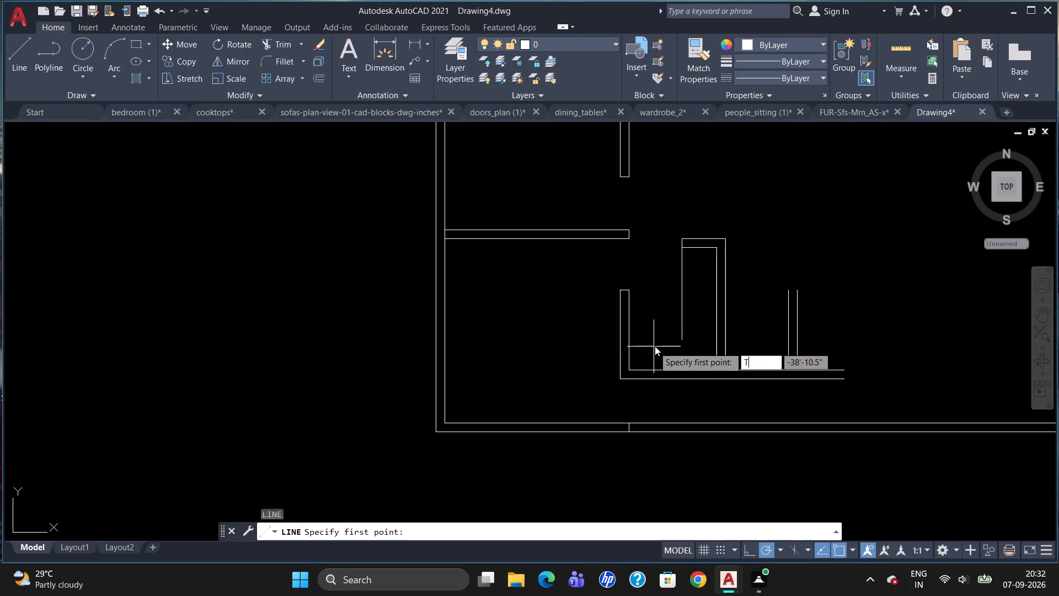
key(k)
key(Return)
click(631, 369)
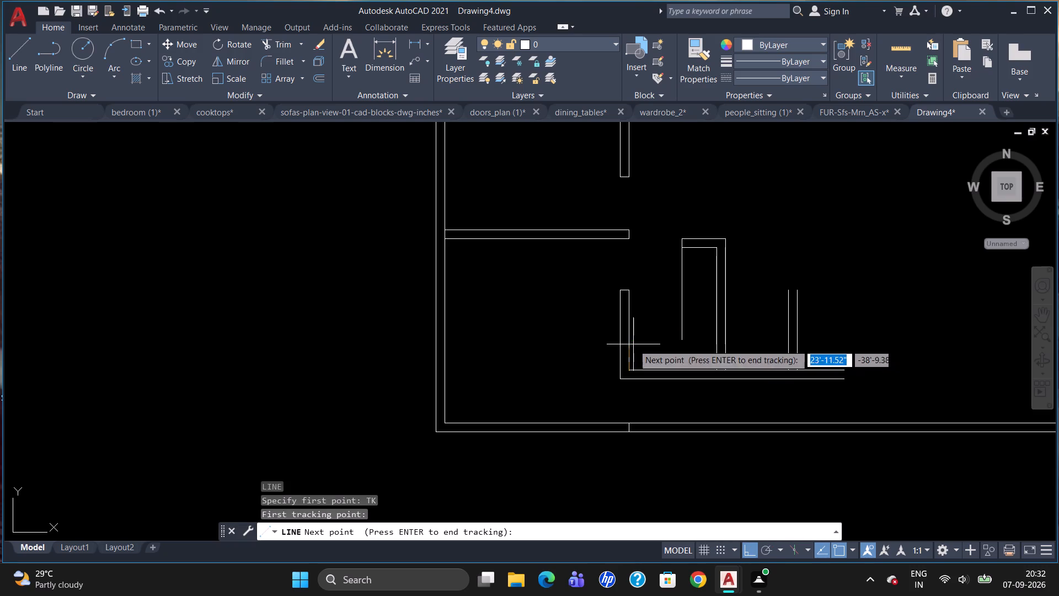
text(2')
key(Return)
key(Return)
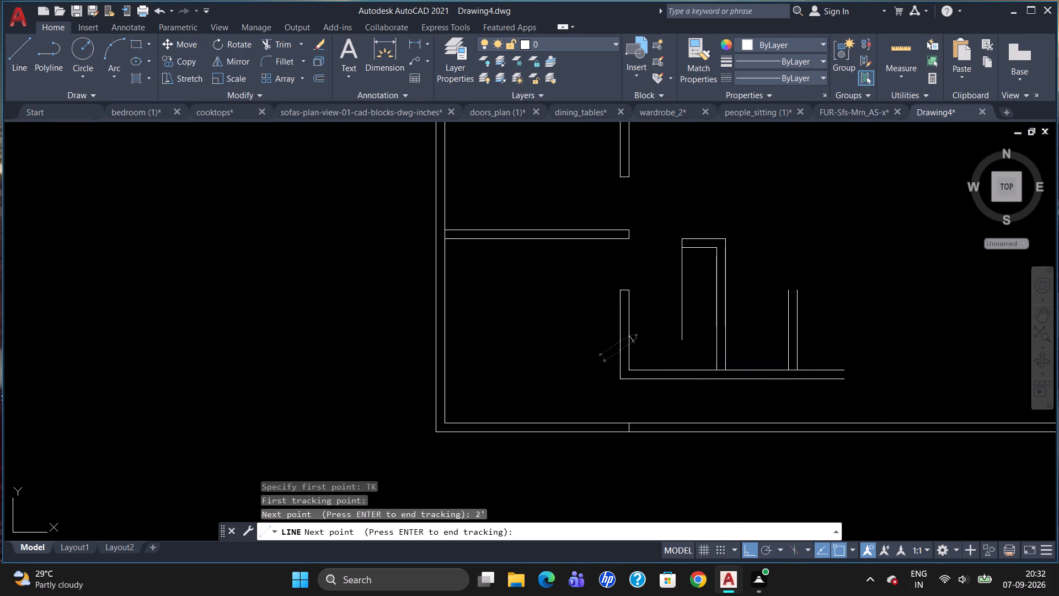
click(681, 333)
key(Escape)
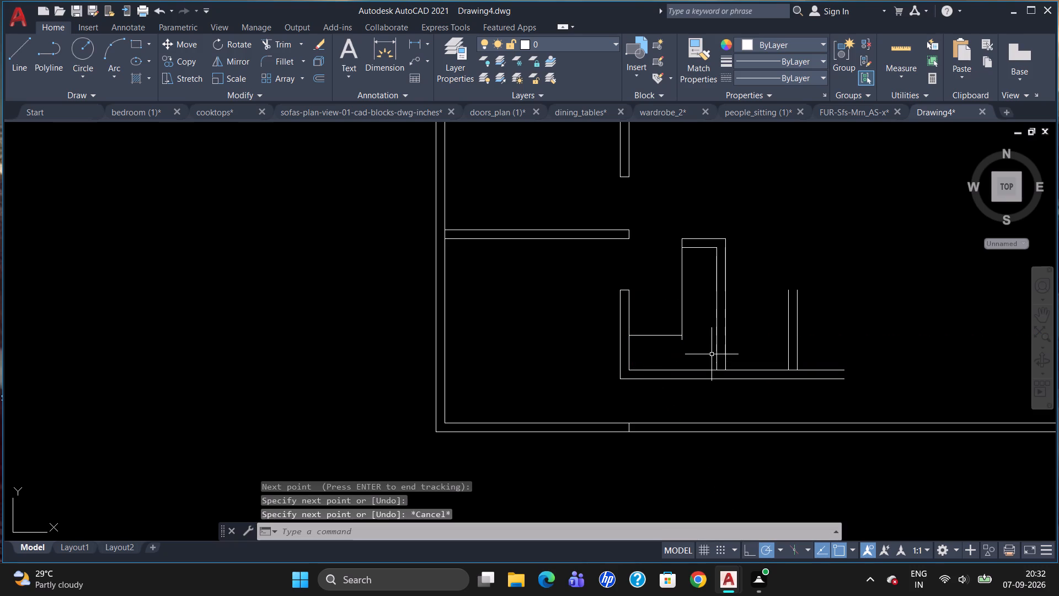
Trim the vertical line's overhang below the new horizontal line.
scroll(696, 343, up, 2)
text(TR)
key(Return)
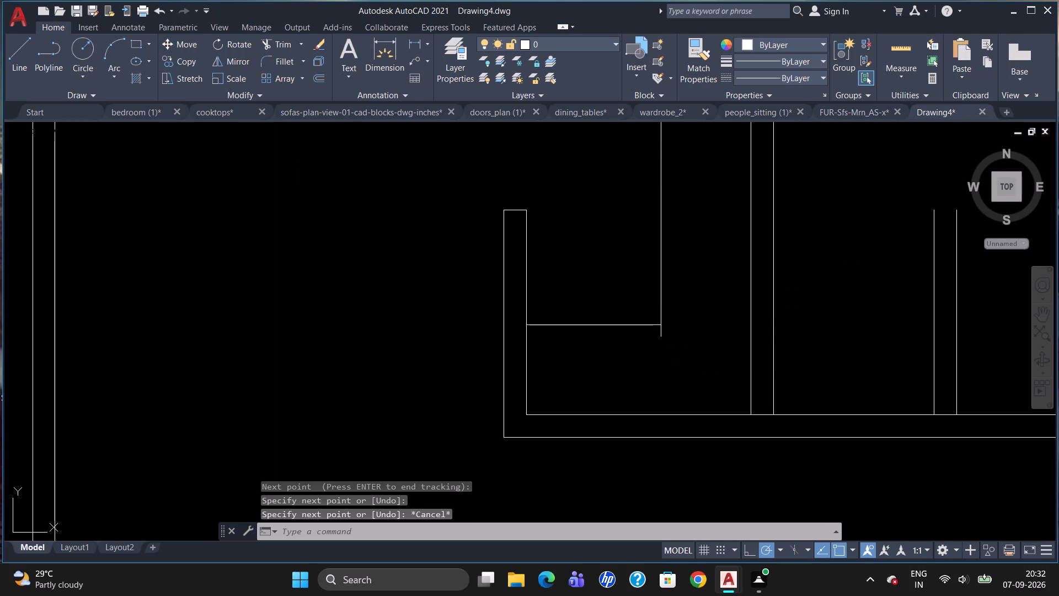
key(Return)
click(662, 331)
key(Escape)
Draw a horizontal line about 2' long rightward, starting at a point tracked 2'6" right of the first vertical partition's top-right corner.
scroll(648, 329, down, 2)
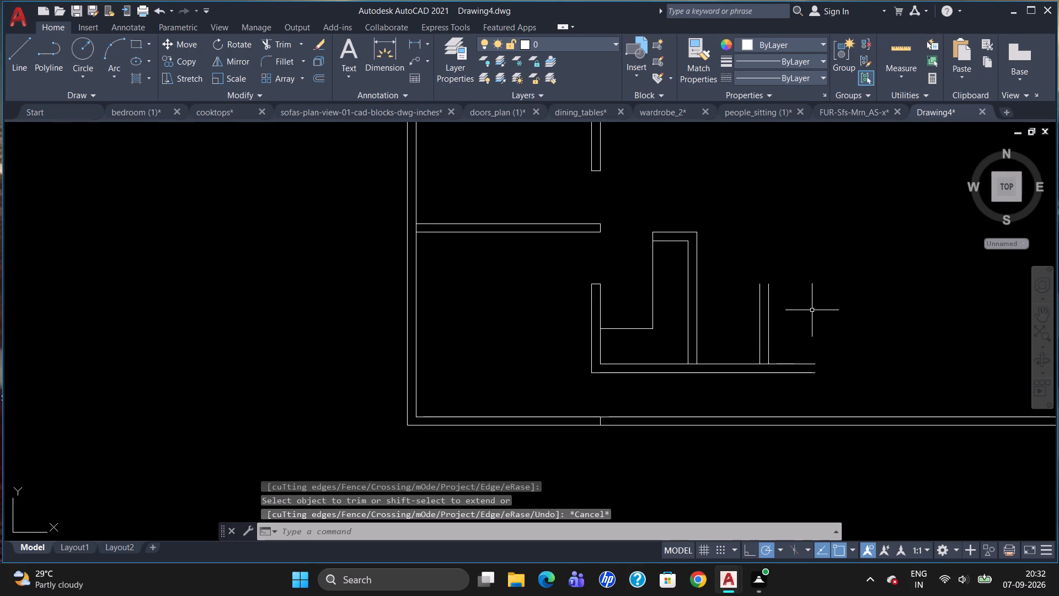
scroll(728, 246, up, 1)
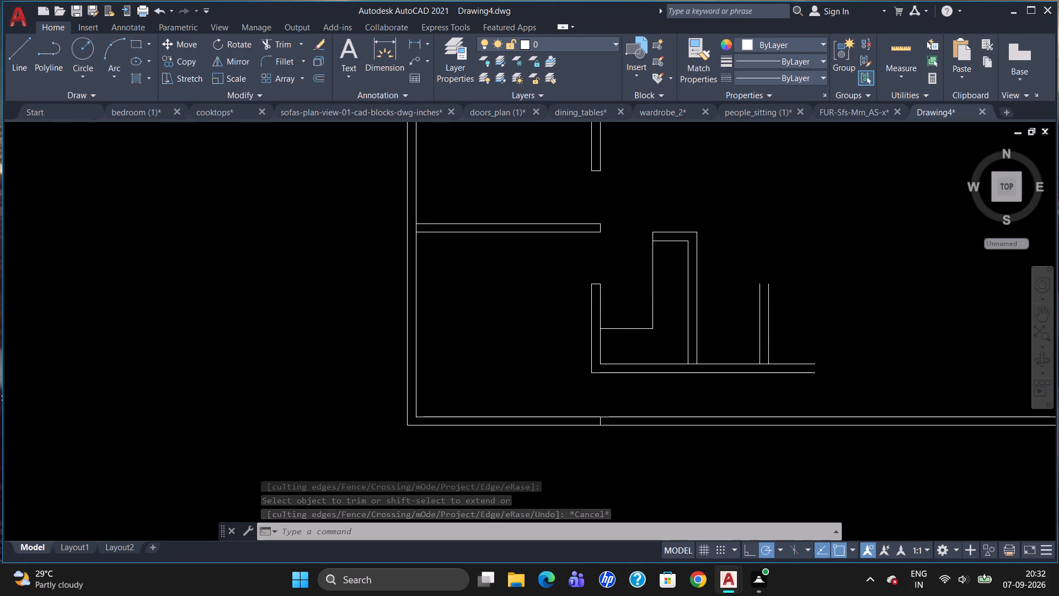
key(l)
key(Return)
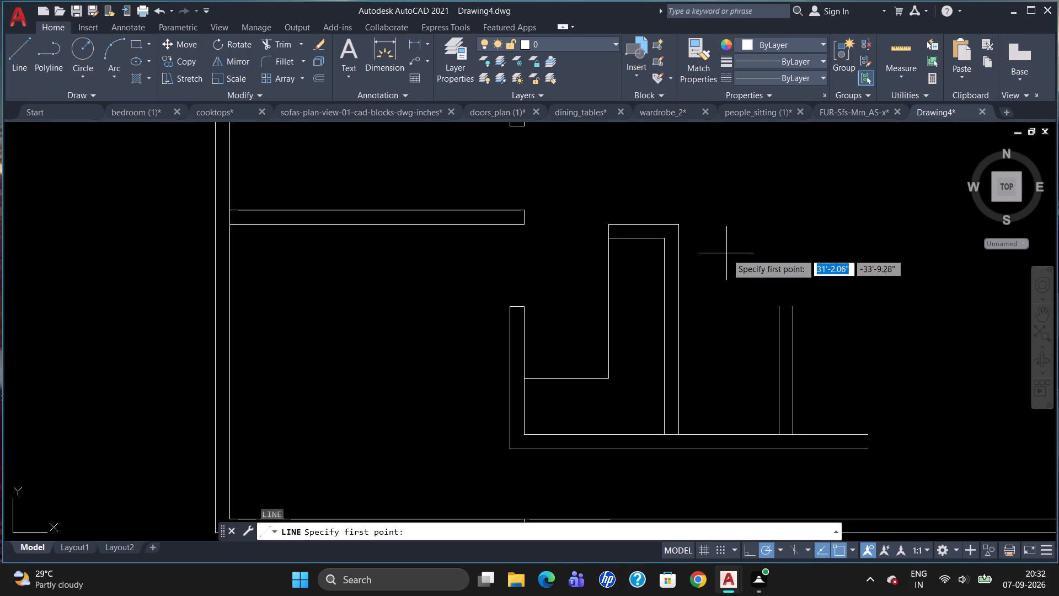
text(TK)
key(Return)
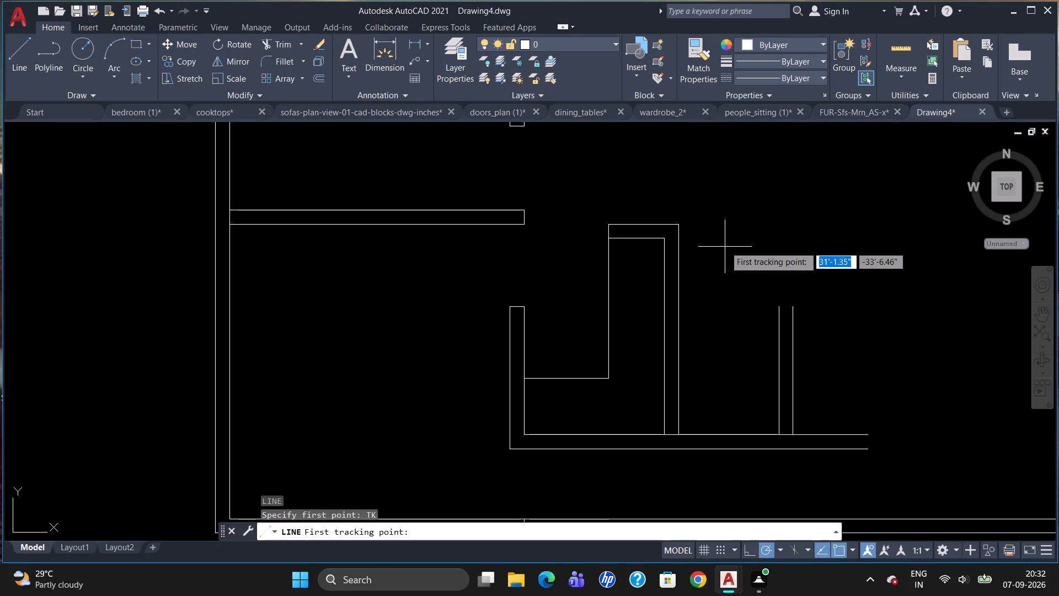
click(682, 225)
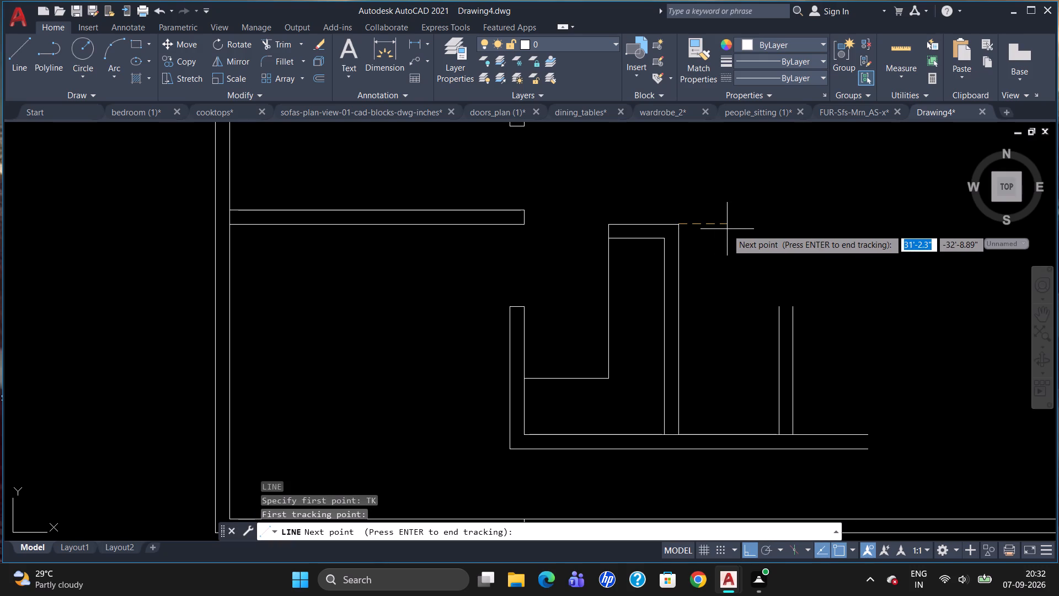
key(2)
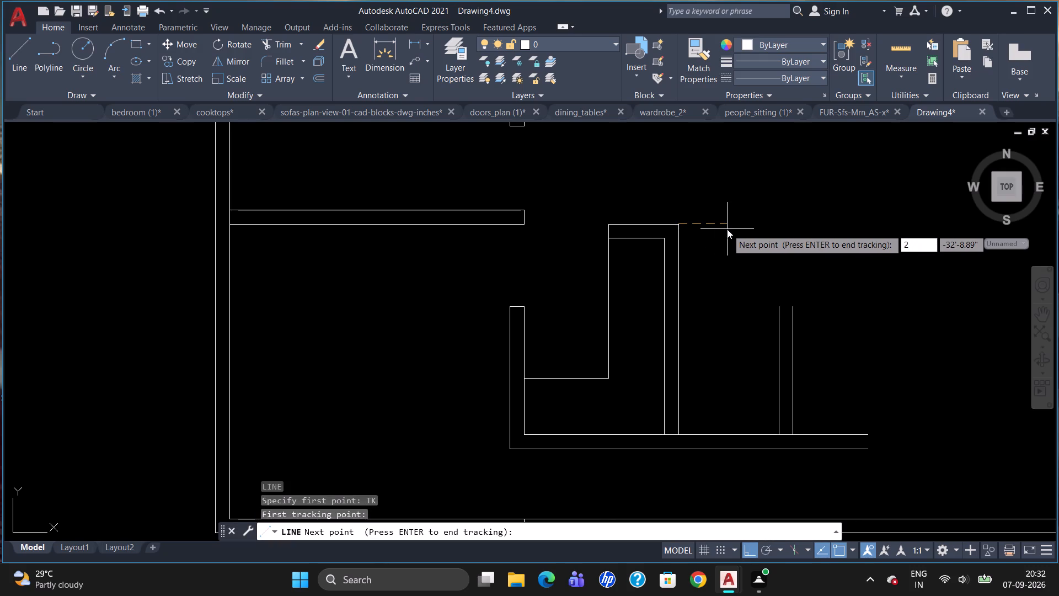
key(apostrophe)
text(6")
key(Return)
key(Return)
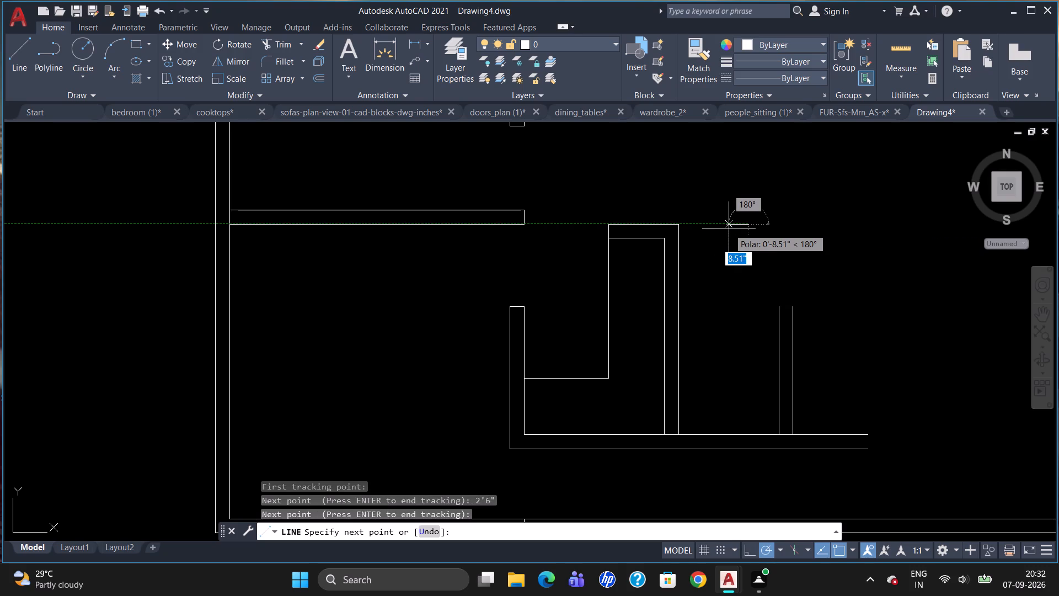
click(804, 228)
key(Escape)
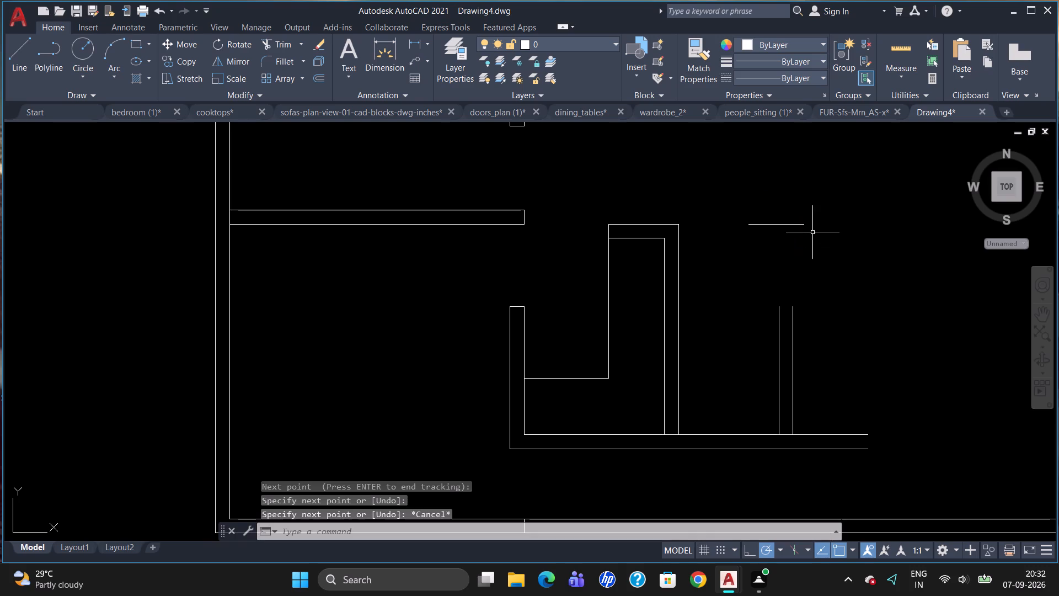
Draw a vertical line from the second vertical partition's right-face top end up to the new horizontal line.
key(l)
key(Return)
click(792, 309)
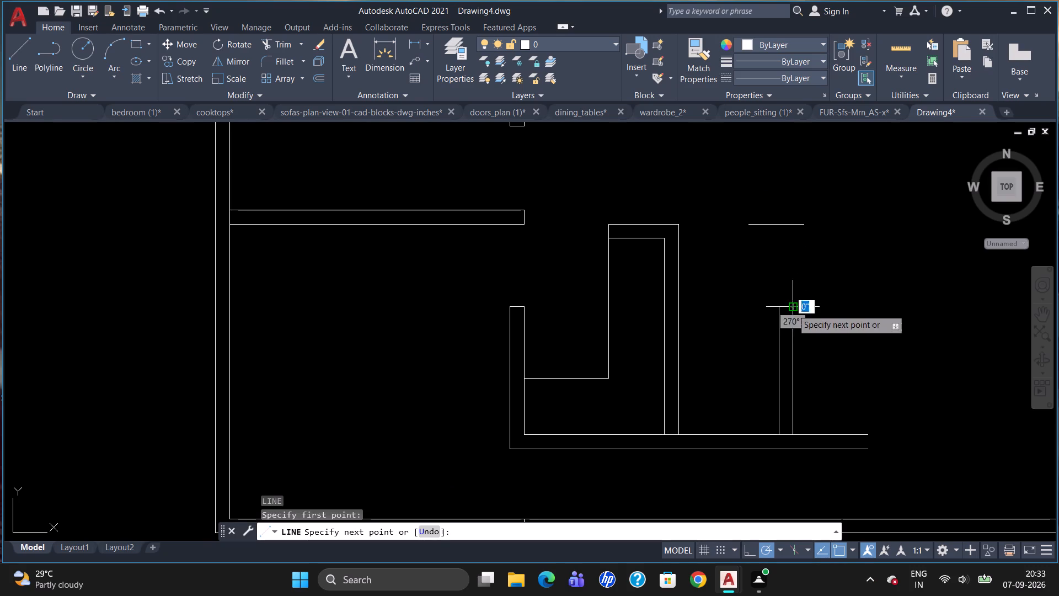
click(791, 223)
key(Escape)
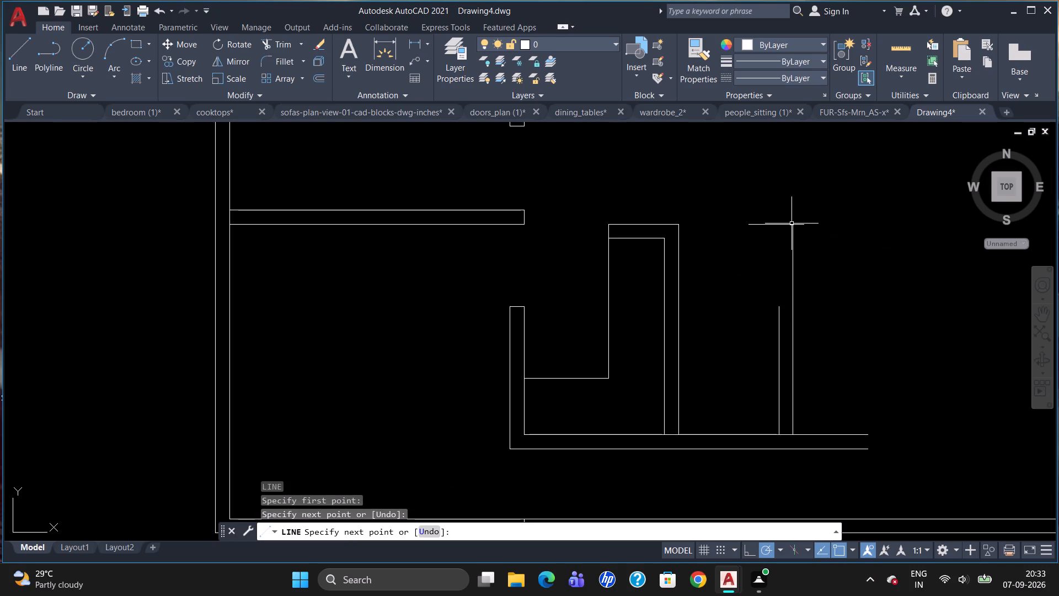
Draw a vertical line from the second vertical partition's left-face top end up to the horizontal line above it.
key(l)
key(Return)
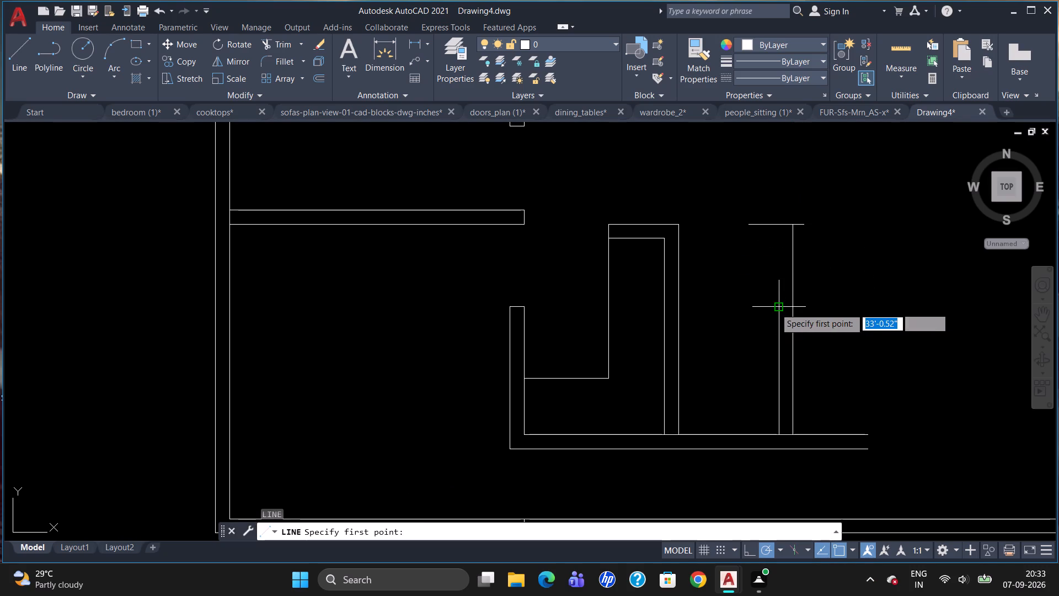
click(777, 307)
click(780, 227)
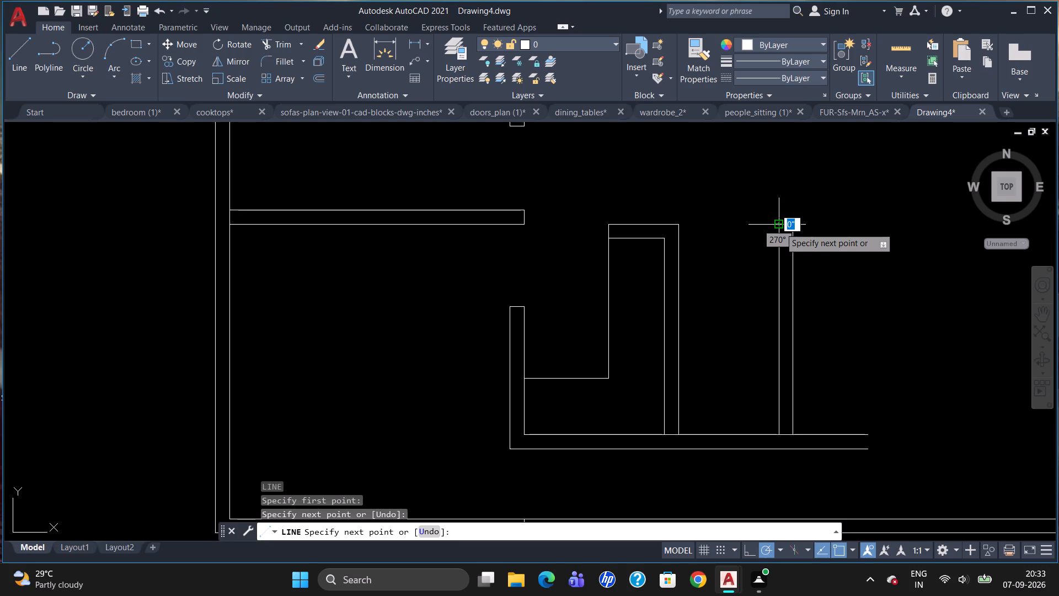
key(Escape)
Trim the horizontal line's overhangs on both sides of the second vertical partition's top.
text(TR)
key(Return)
key(Return)
click(800, 225)
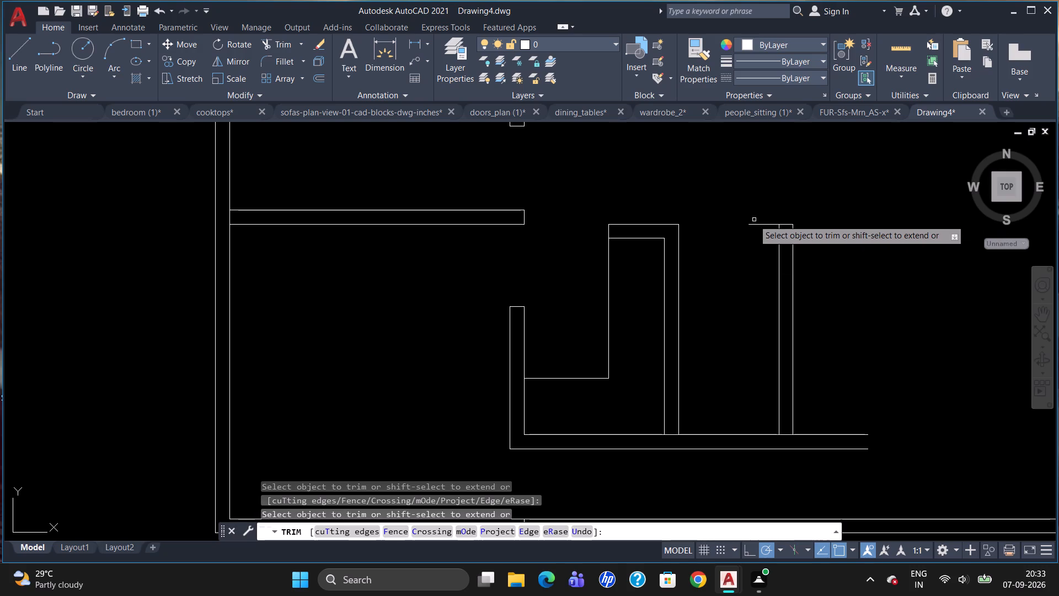
click(757, 223)
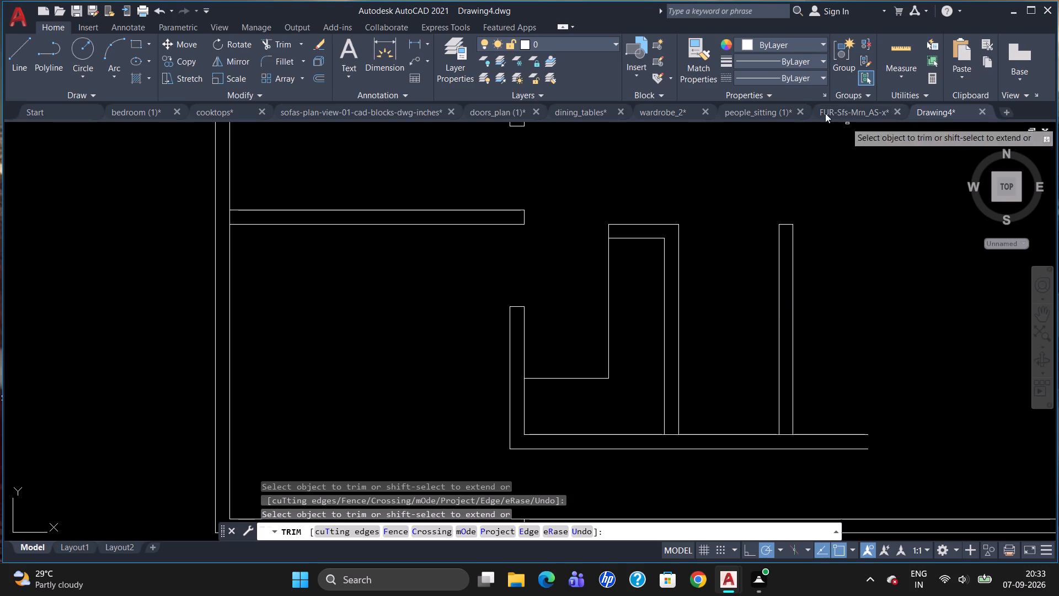
Measure the gap between the first and second vertical partitions.
click(900, 50)
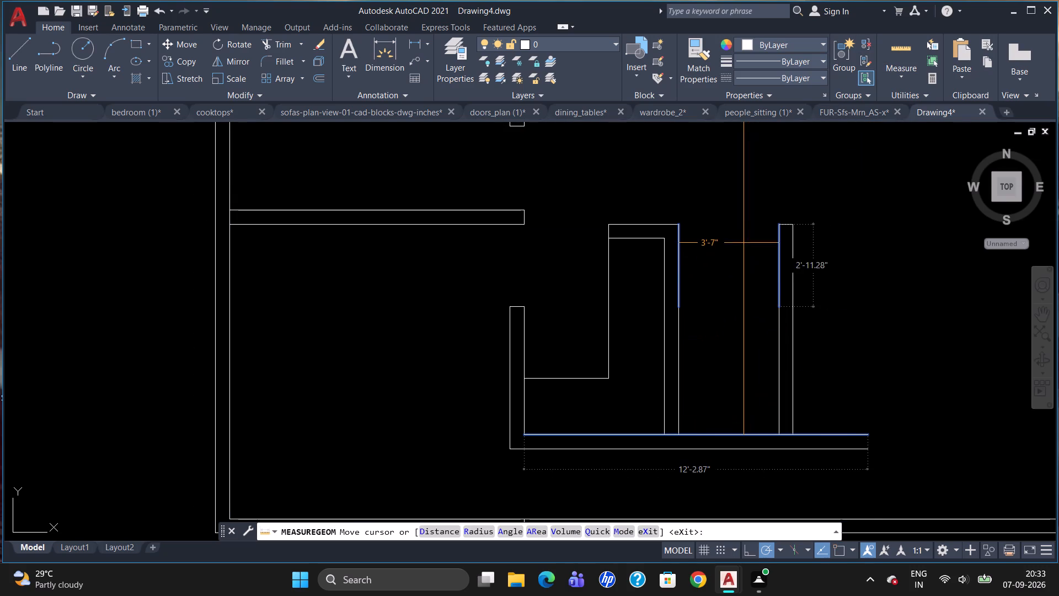
key(Escape)
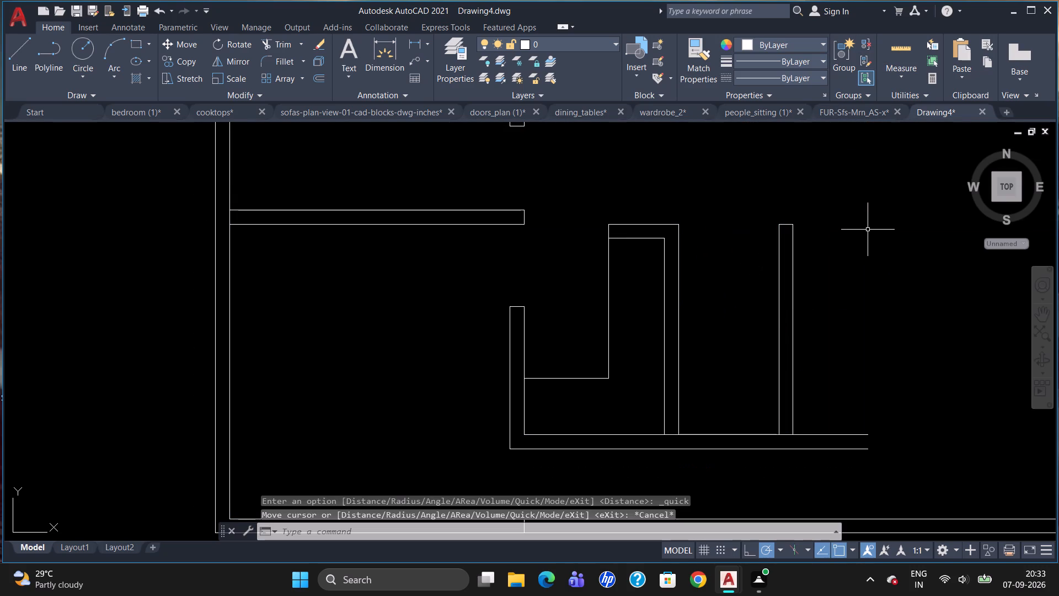
Draw a horizontal line from a point tracked 2'6" right of the first partition's top-right corner to the second partition's top-left corner.
scroll(821, 217, up, 1)
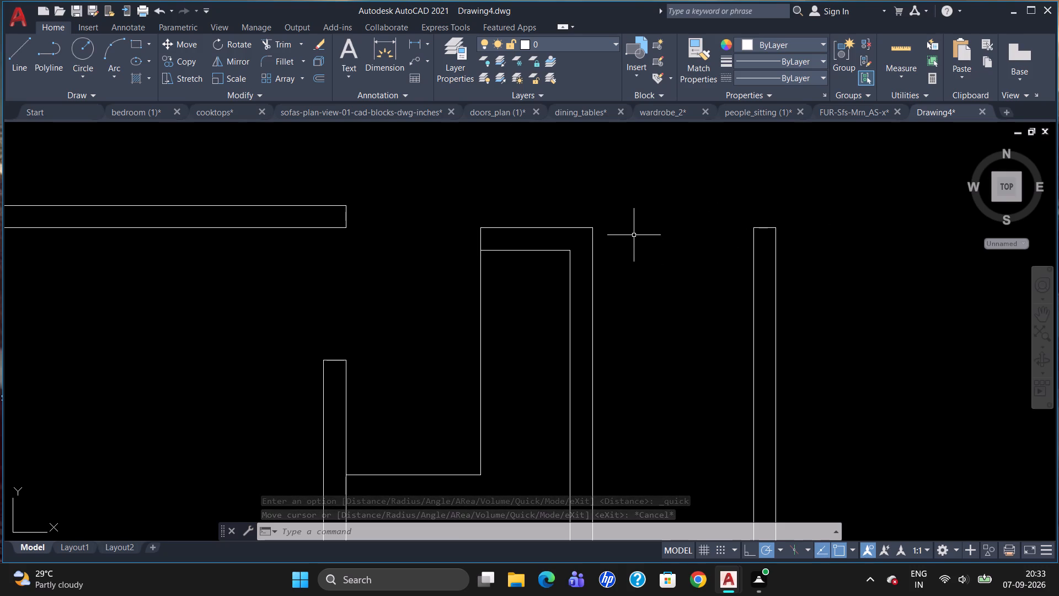
key(l)
key(Return)
key(t)
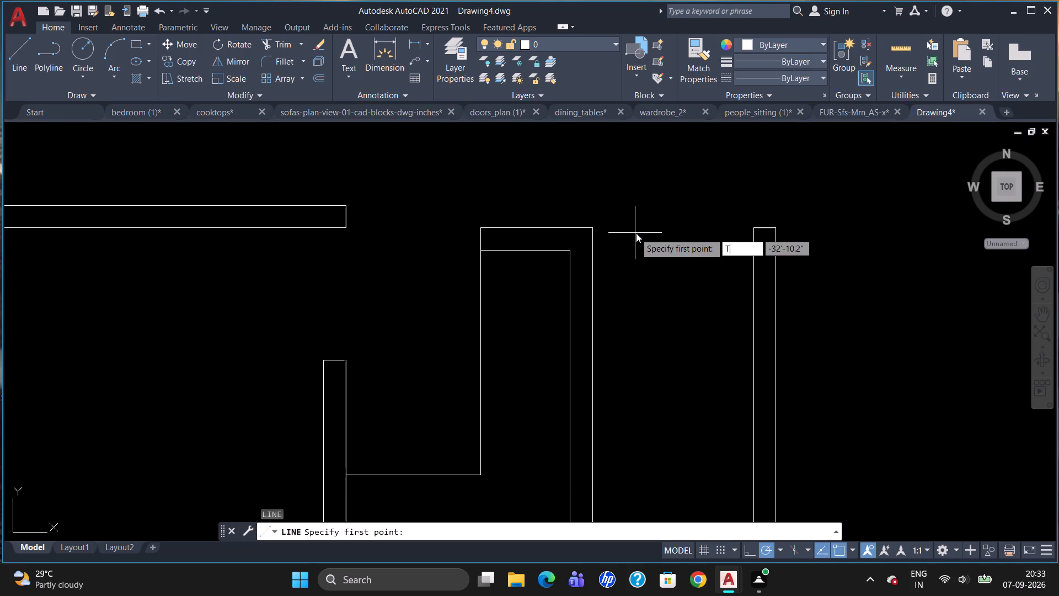
key(k)
key(Return)
click(597, 230)
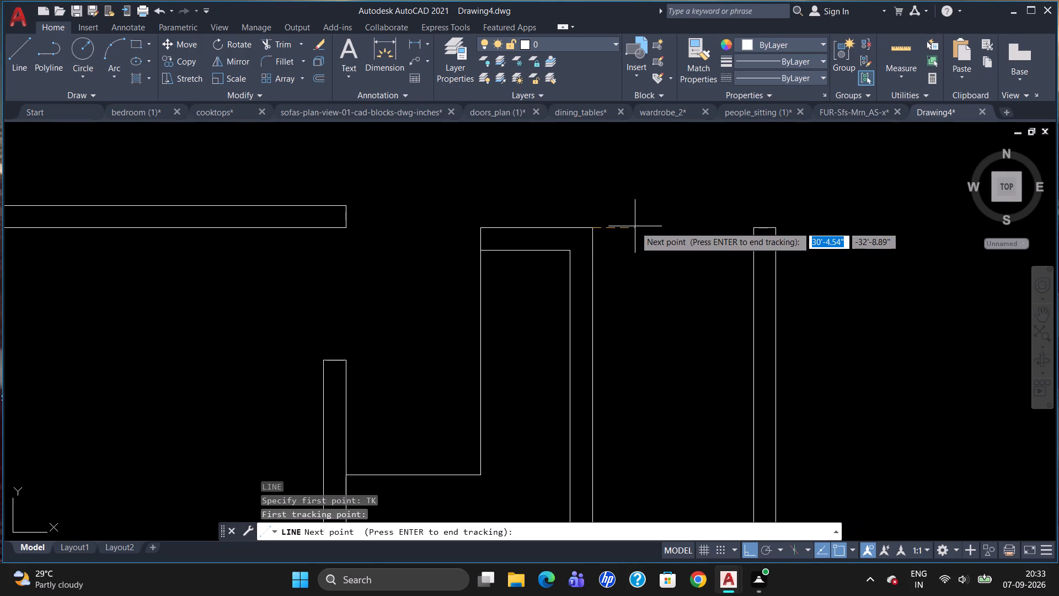
text(2')
key(6)
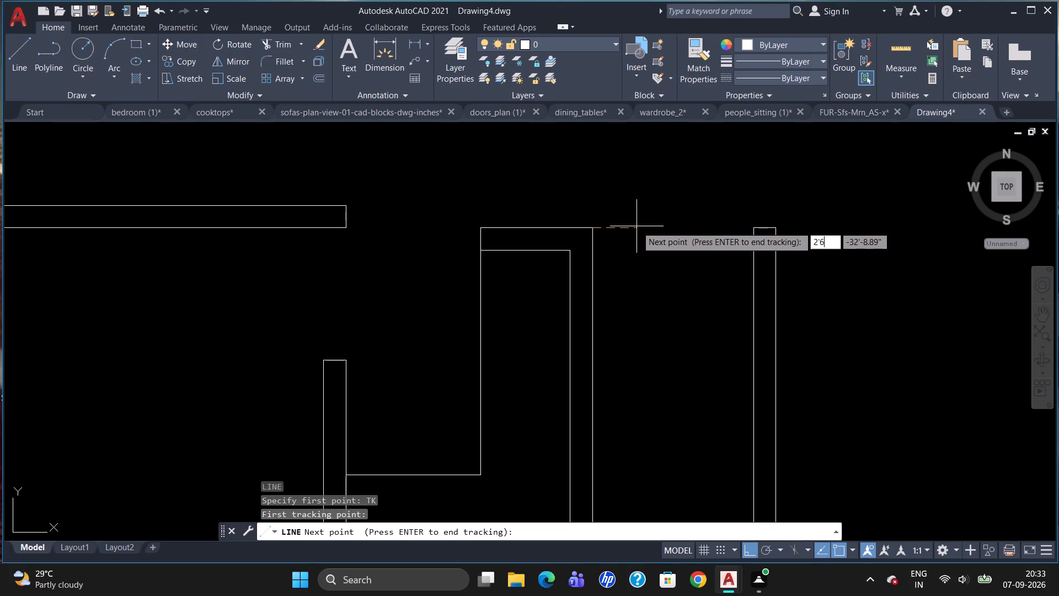
key(shift+quotedbl)
key(Return)
key(Return)
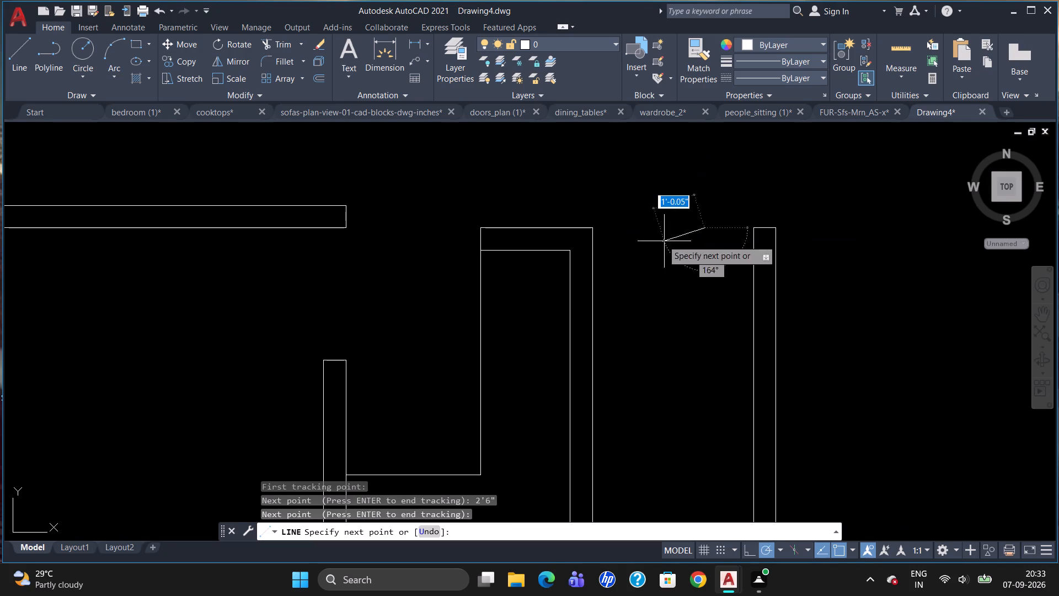
click(752, 230)
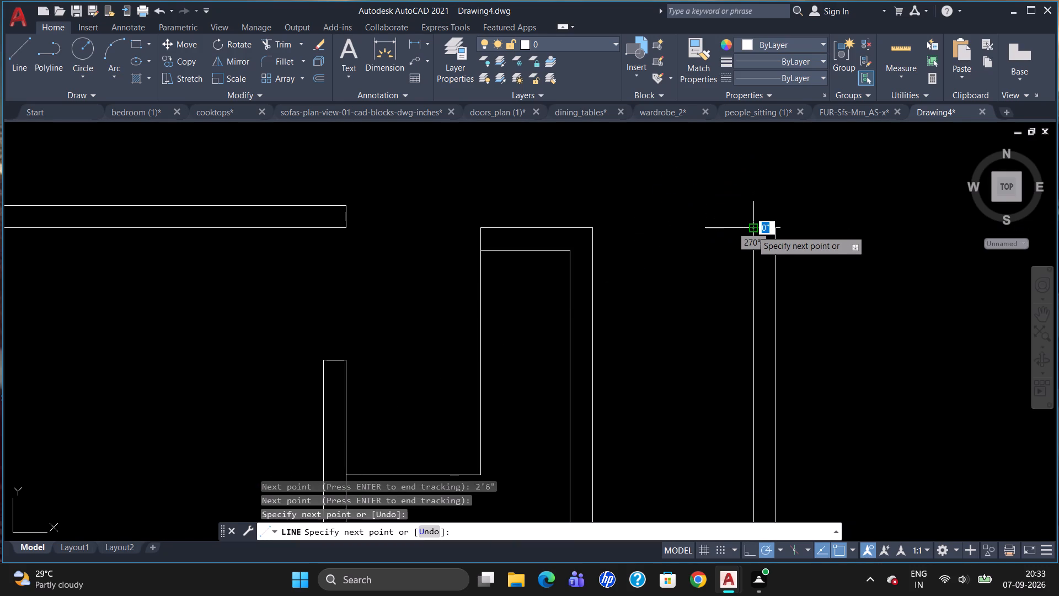
key(Escape)
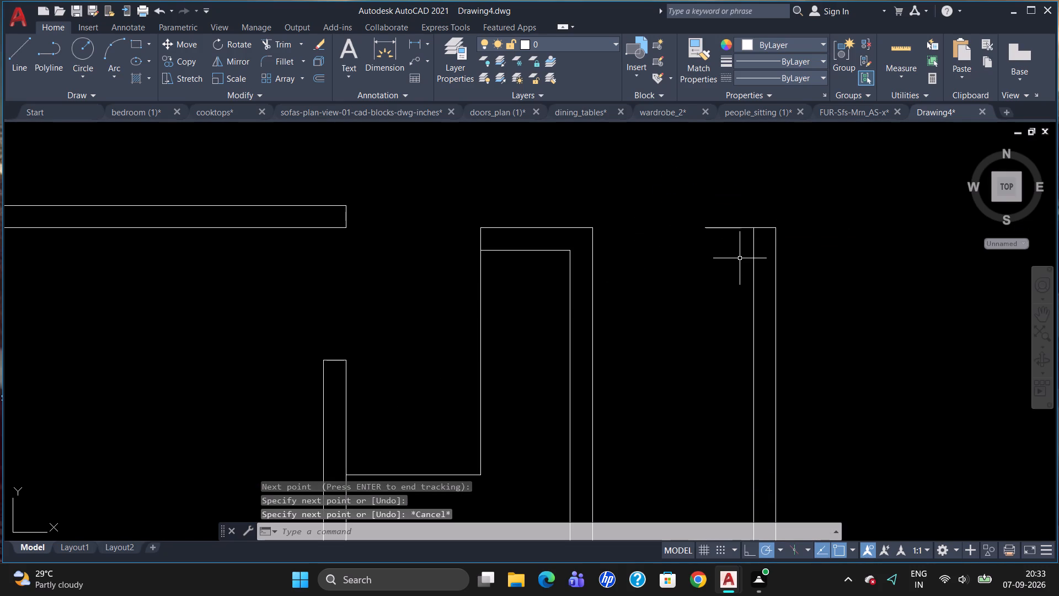
Offset the short horizontal line beside the second partition's top 6" downward.
key(o)
key(Return)
key(6)
key(shift+quotedbl)
key(Return)
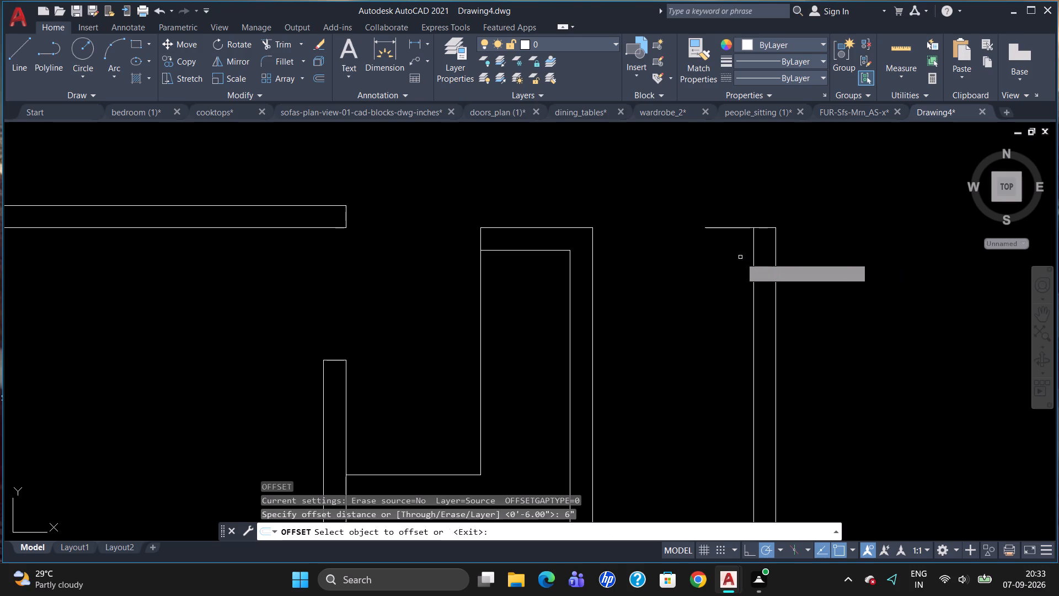
drag(735, 228, 734, 237)
click(734, 249)
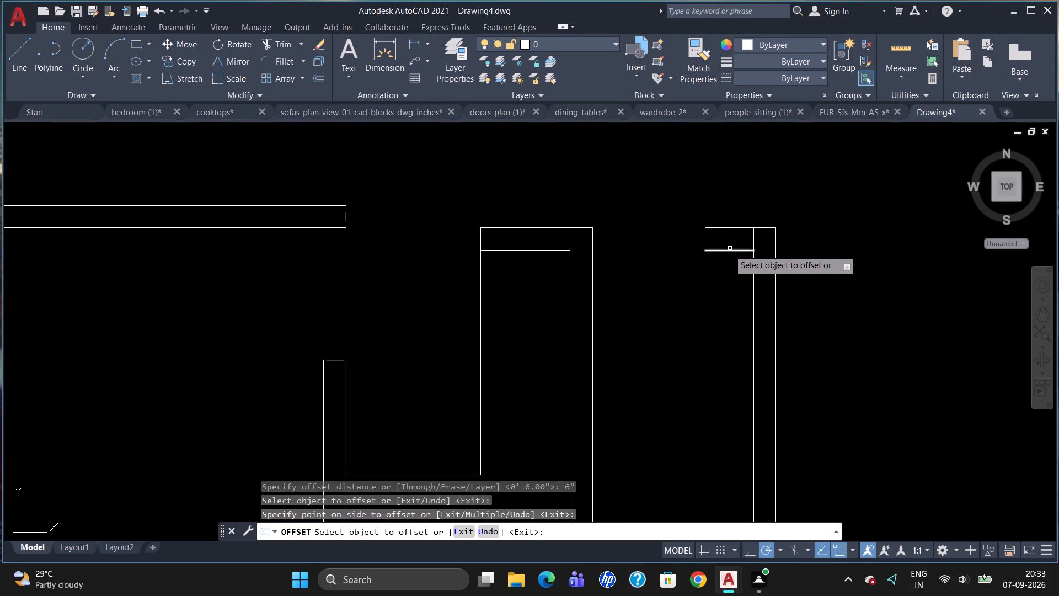
key(Escape)
Close the free left end of the short wall stub with a vertical line between its two horizontal lines.
key(l)
key(Return)
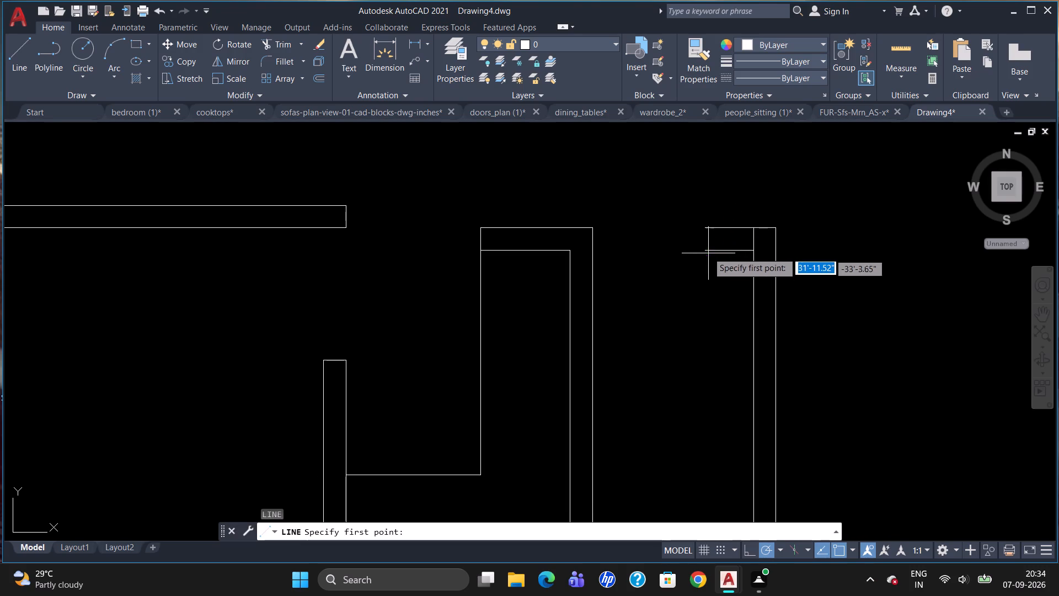
click(707, 251)
click(707, 226)
key(Escape)
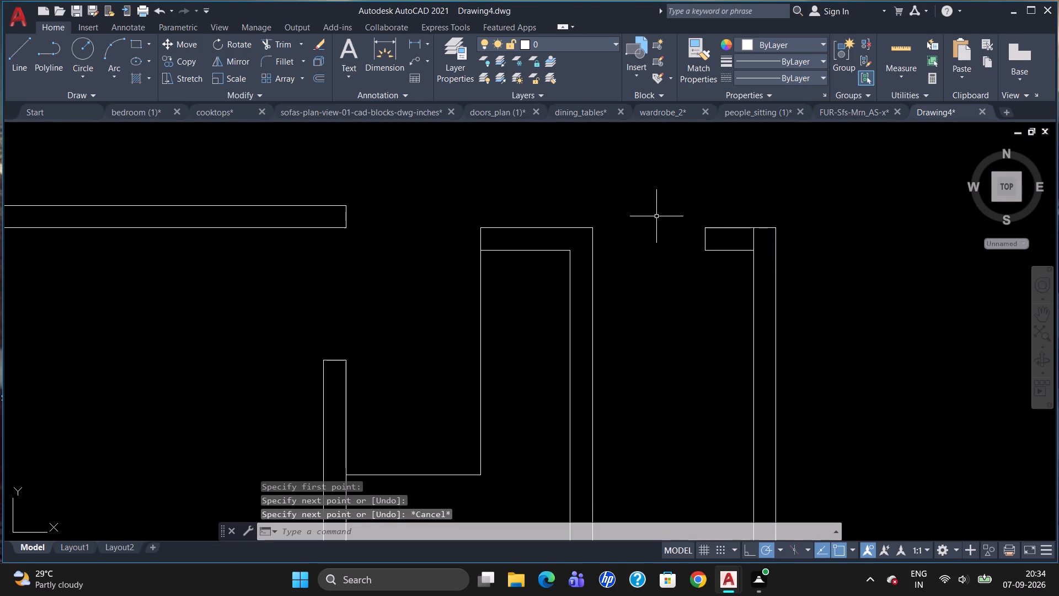
Trim the second partition's left-face segment between the short stub's two lines to open the corner.
scroll(656, 220, down, 2)
text(TR)
key(Return)
key(Return)
click(694, 231)
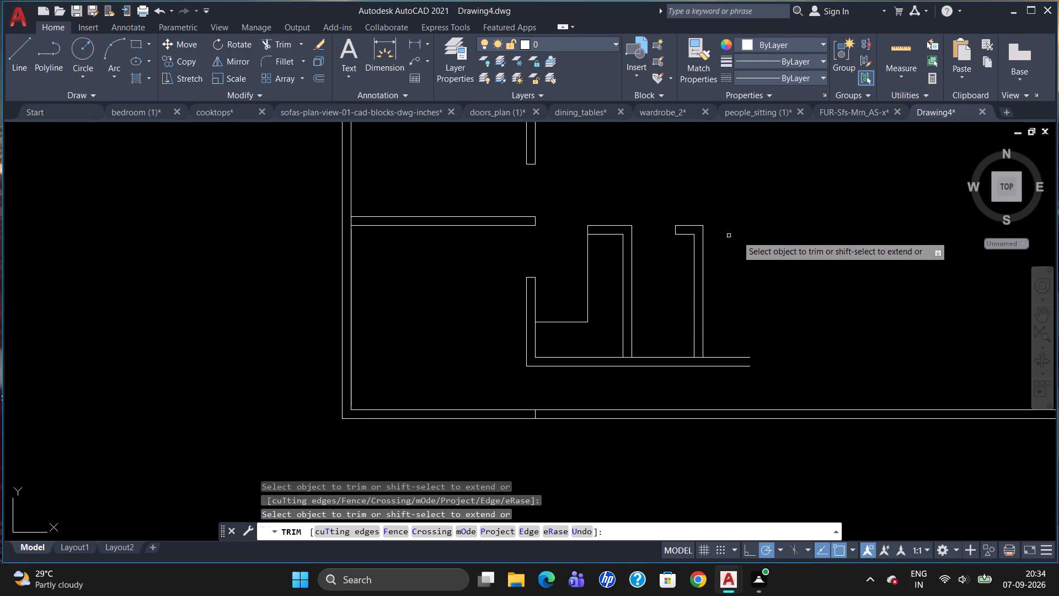
key(Escape)
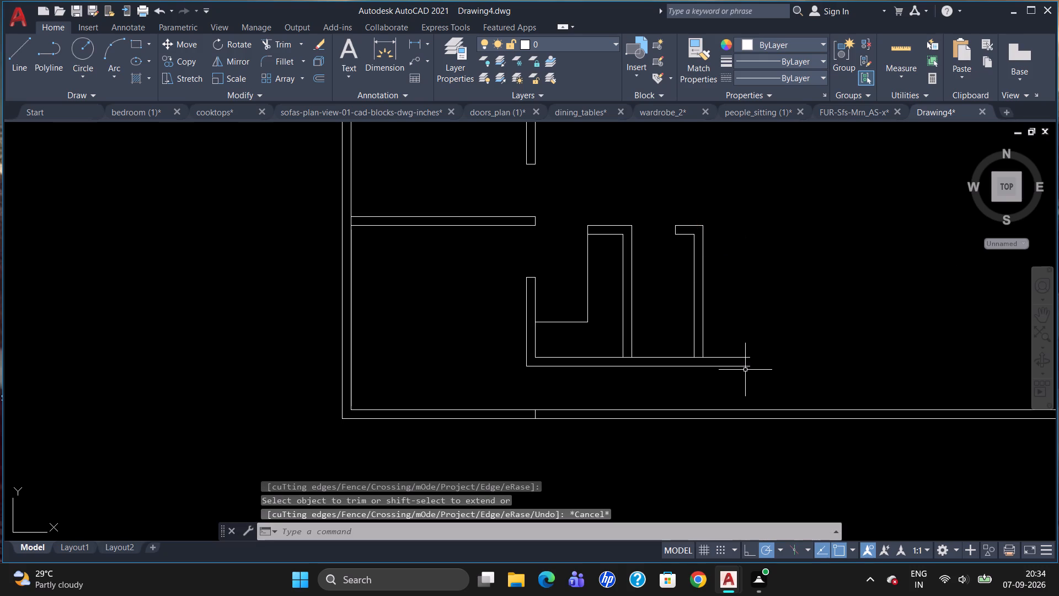
Trim the bottom wall's upper line between the faces of both vertical partitions to open their base junctions.
text(TR)
key(Return)
key(Return)
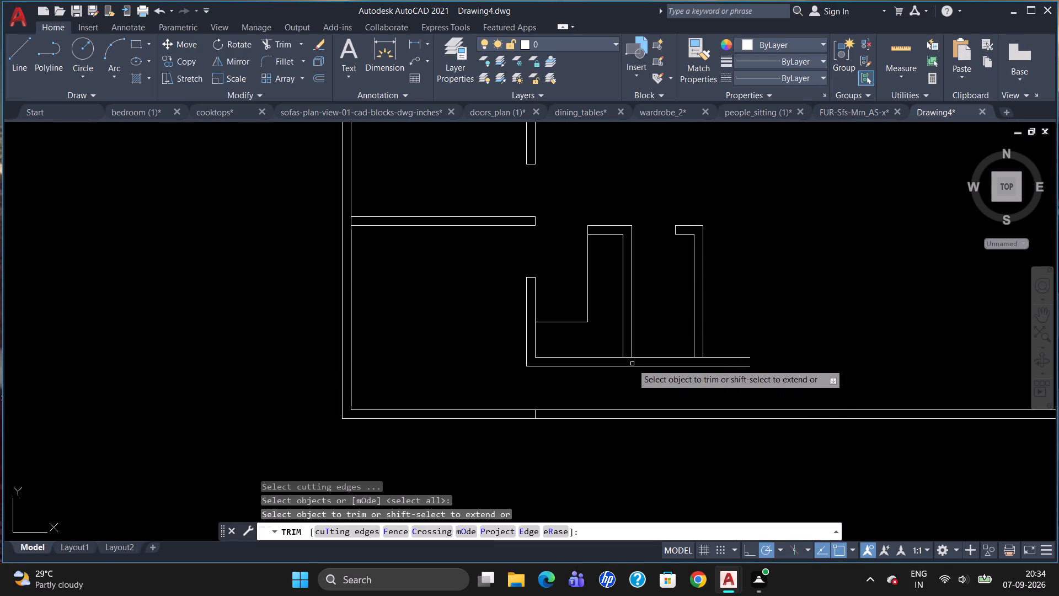
click(629, 358)
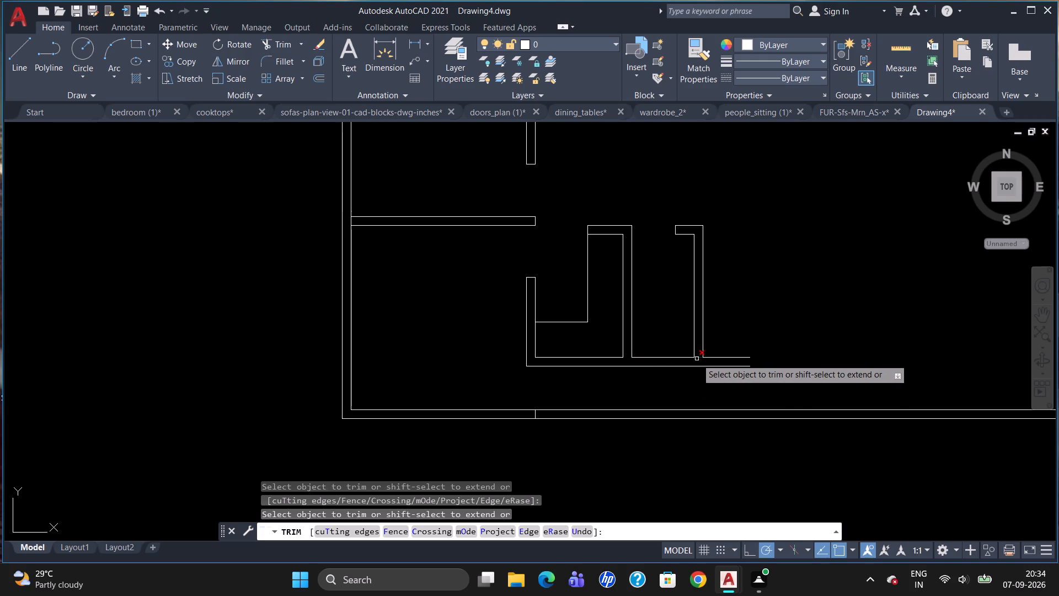
click(697, 359)
key(Escape)
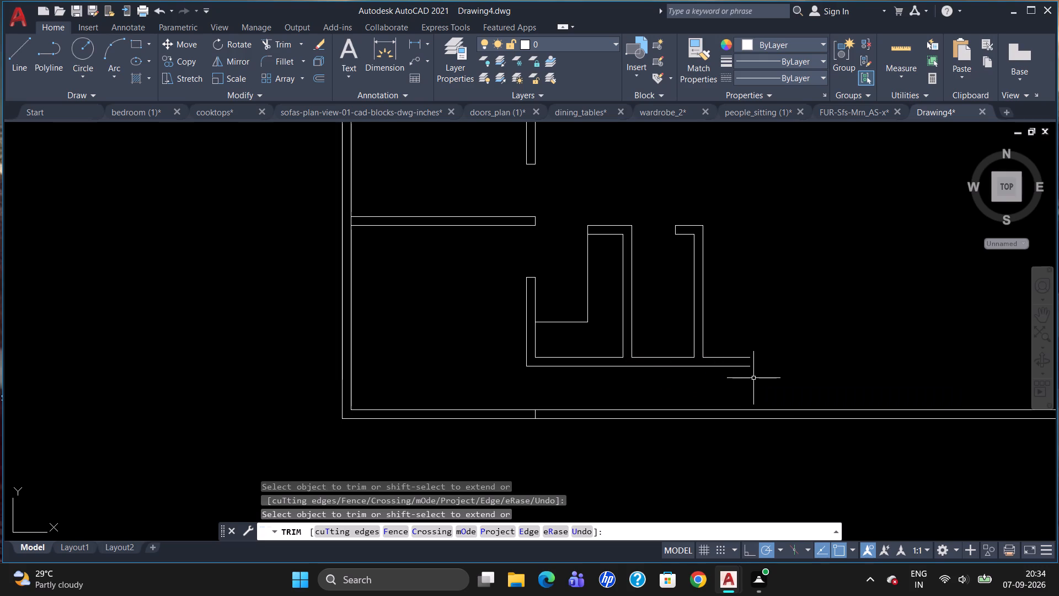
Draw a vertical line about 20'6" long from the second partition's top-right corner up to the upper rooms' horizontal wall.
scroll(741, 384, down, 2)
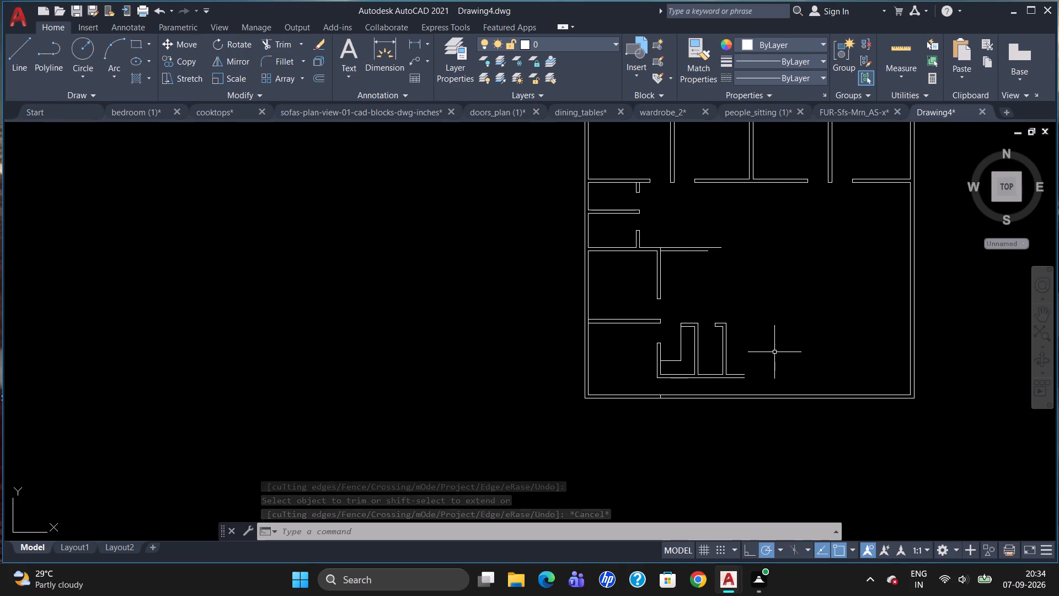
scroll(772, 363, down, 1)
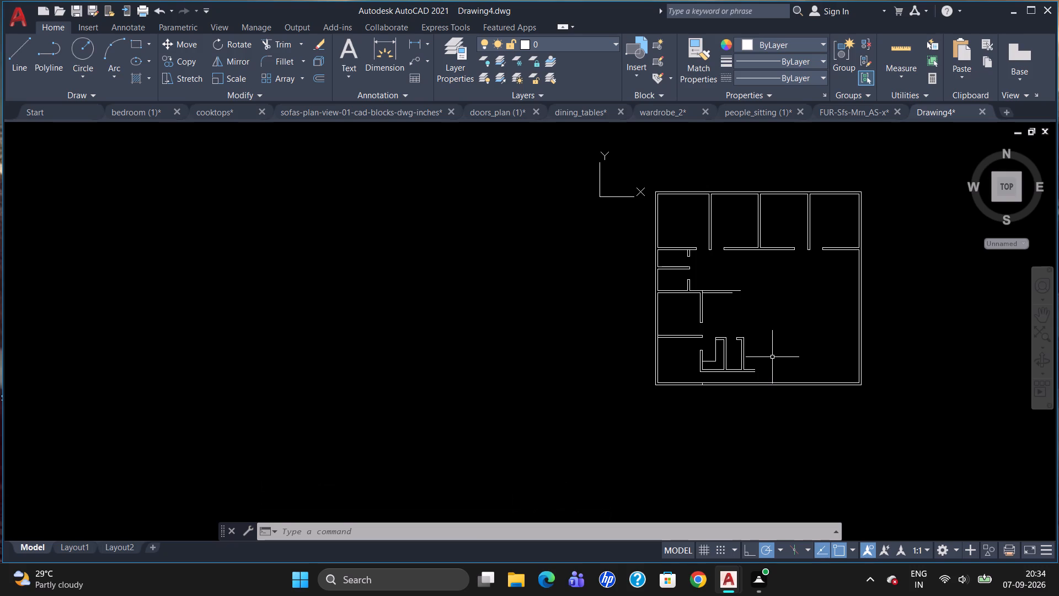
key(l)
key(Return)
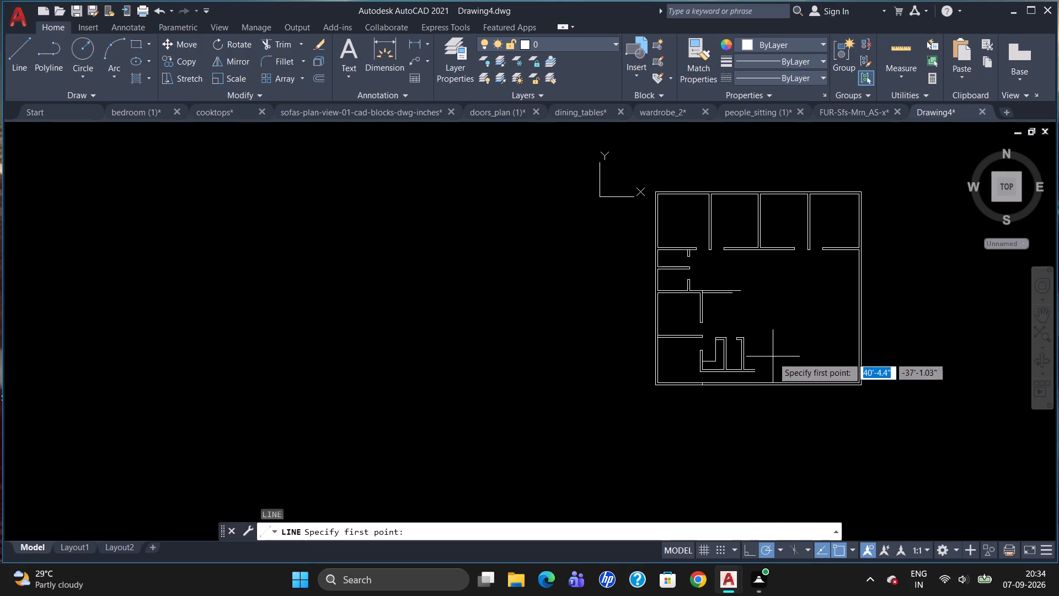
scroll(769, 364, up, 2)
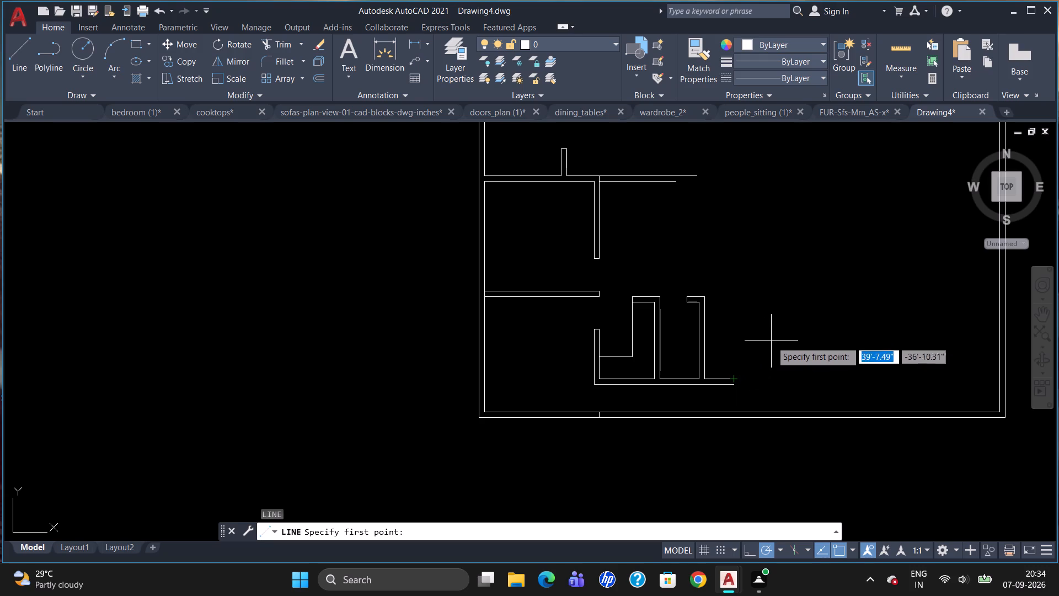
scroll(771, 340, down, 1)
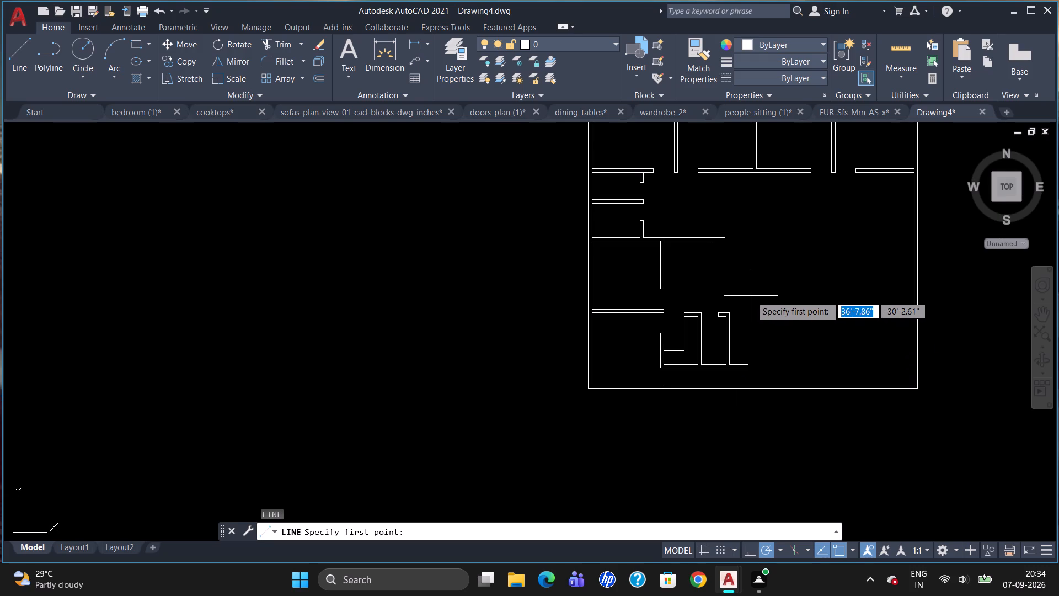
scroll(727, 312, up, 2)
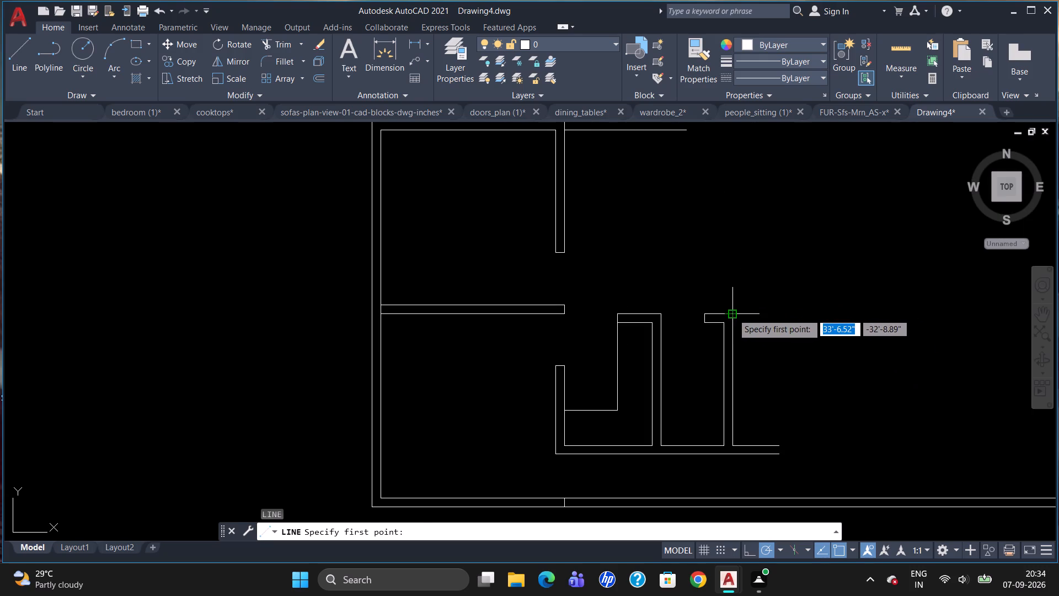
click(732, 313)
scroll(746, 174, down, 2)
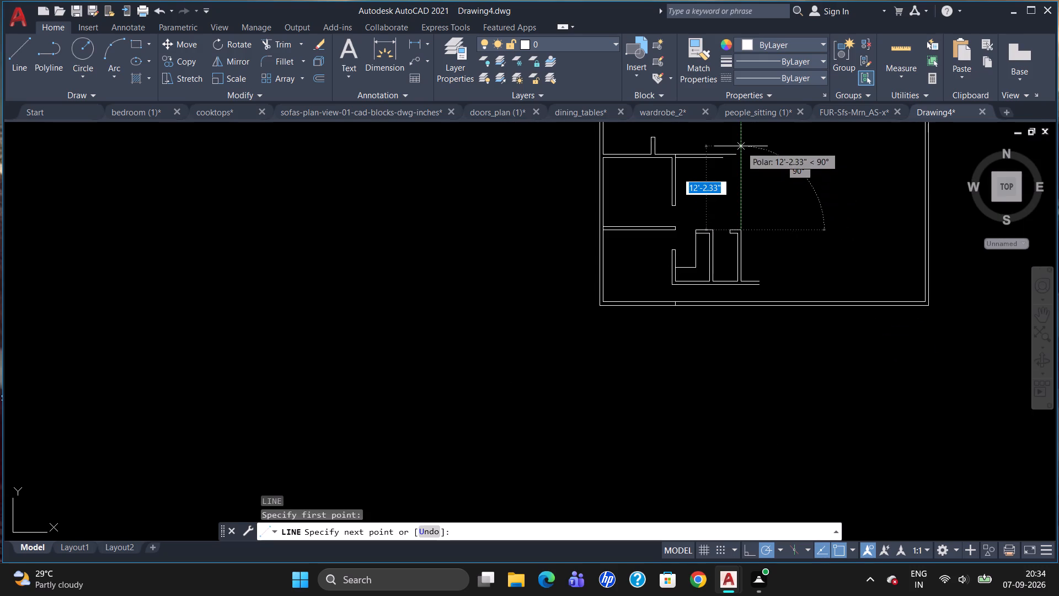
scroll(741, 147, down, 2)
scroll(742, 142, up, 4)
scroll(735, 209, down, 4)
scroll(742, 182, up, 2)
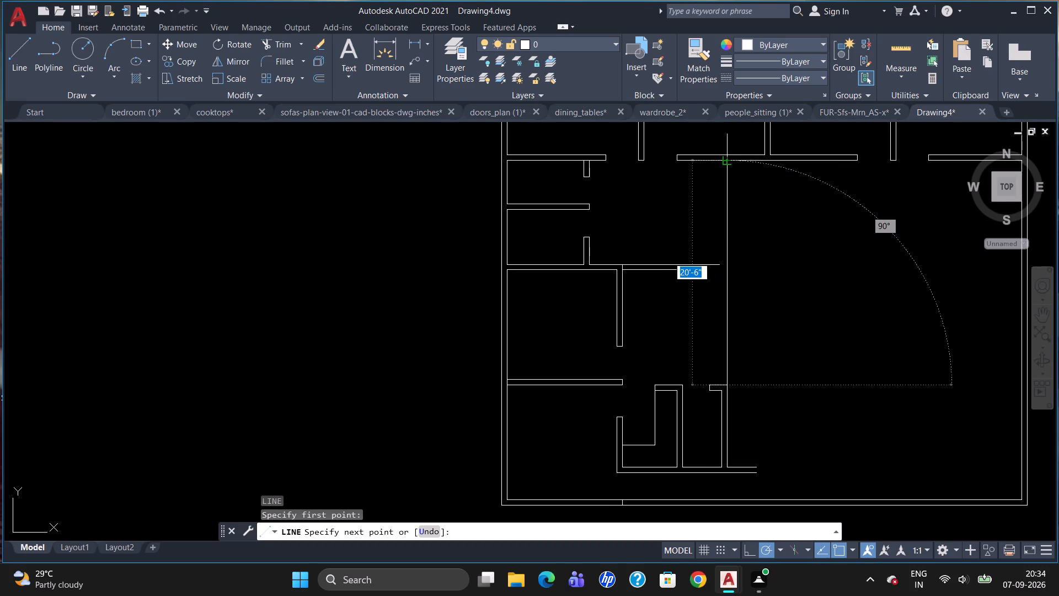
click(729, 163)
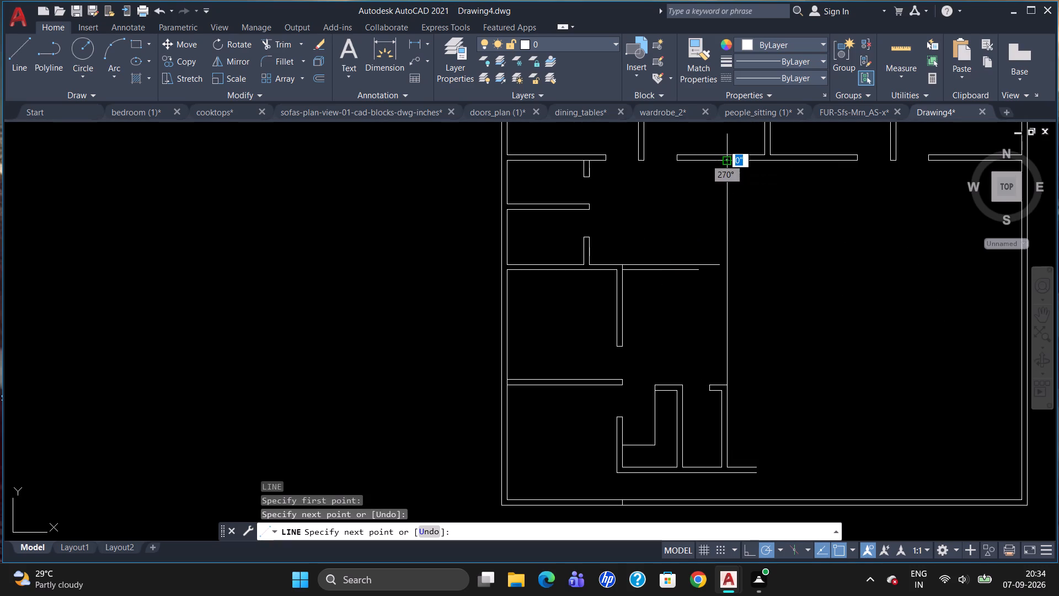
key(Escape)
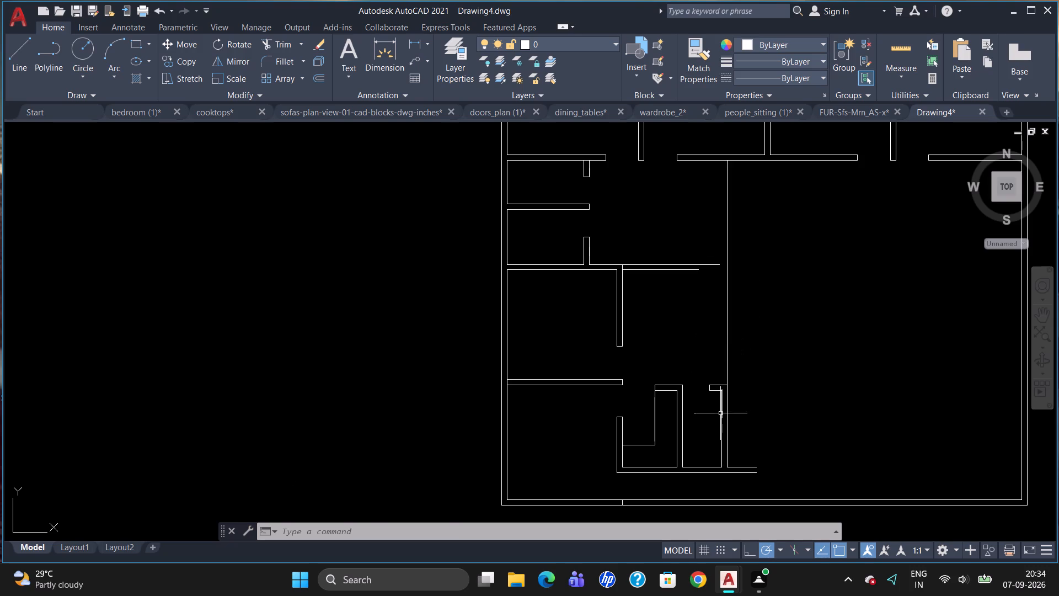
Draw a vertical line about 20'6" long from the second partition's left face at the stub's top up to the upper horizontal wall.
scroll(721, 401, up, 1)
key(l)
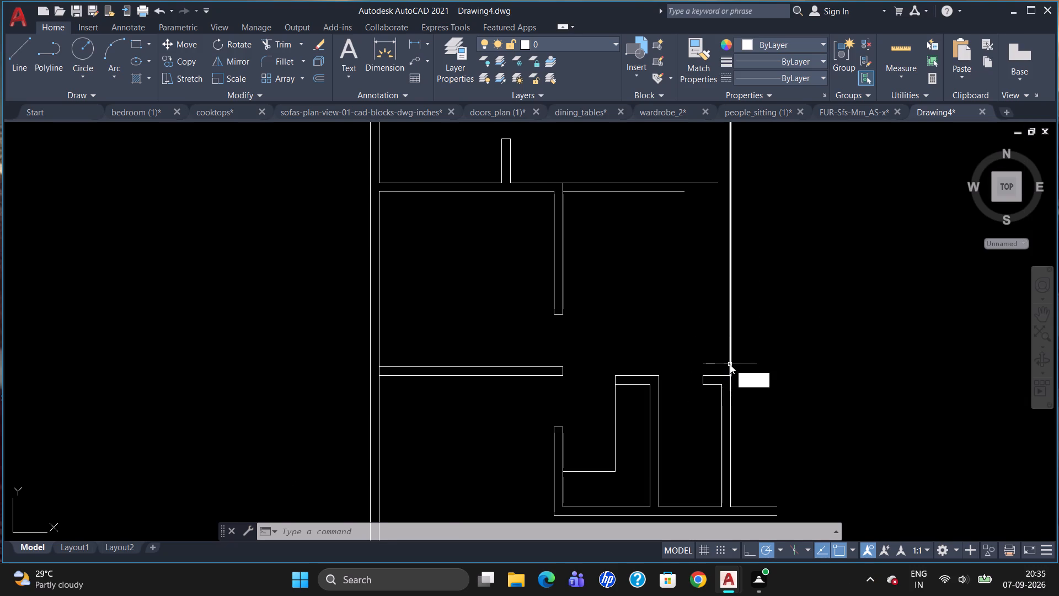
key(Return)
click(723, 373)
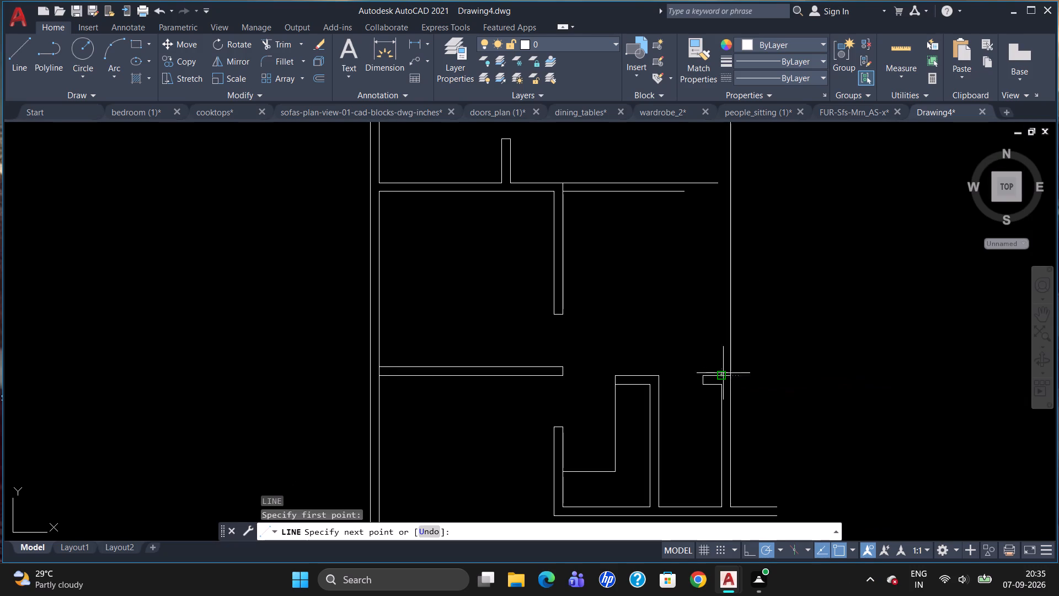
scroll(708, 210, down, 3)
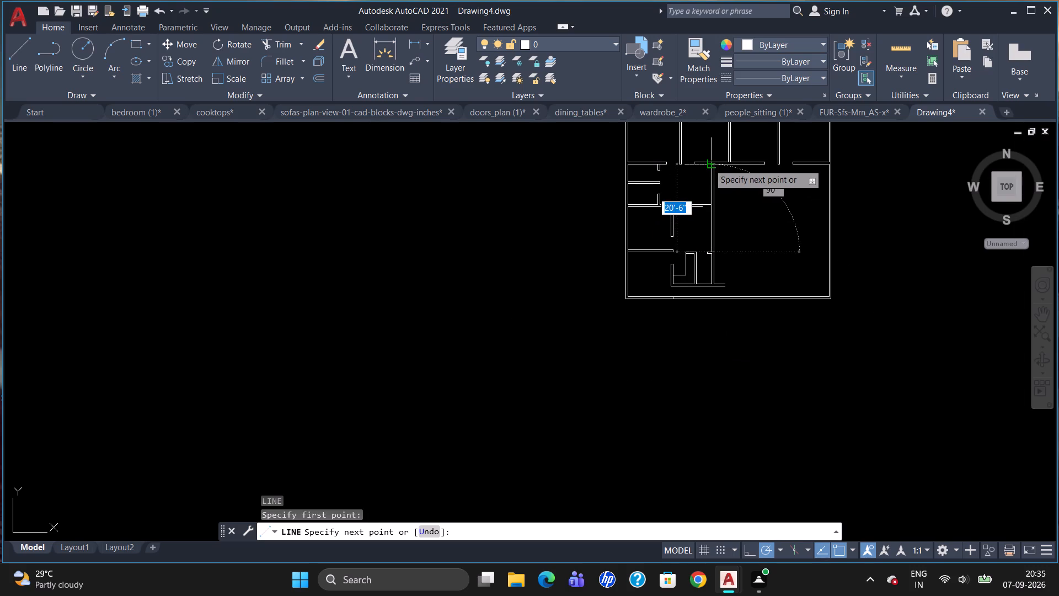
scroll(708, 166, up, 3)
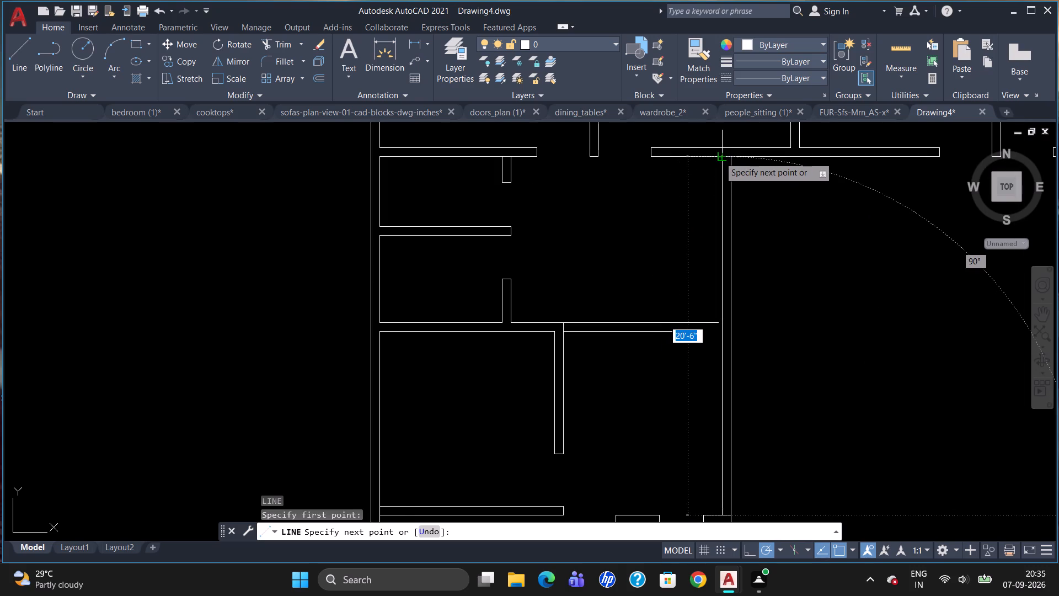
click(719, 157)
key(Escape)
scroll(714, 218, down, 2)
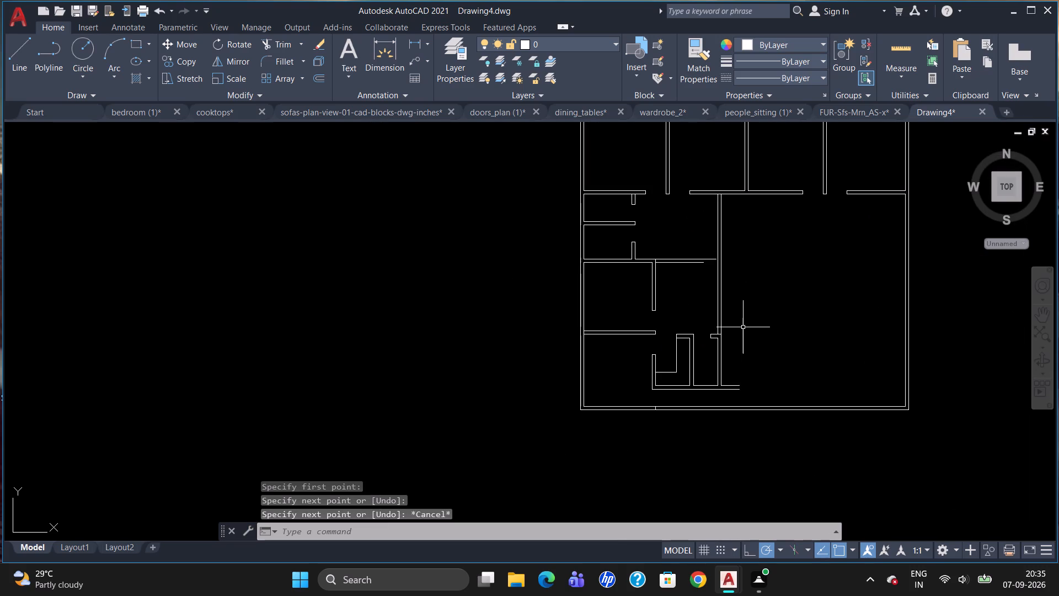
Draw a short vertical line closing the stub's open end along the second partition's left face, between the stub's two horizontal lines.
scroll(737, 366, up, 1)
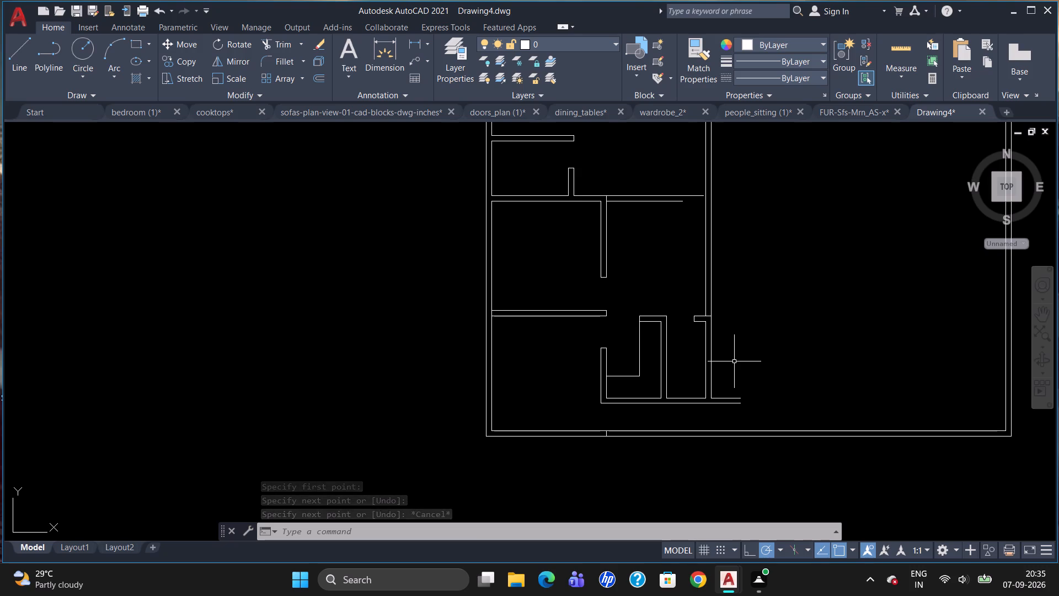
scroll(721, 310, up, 1)
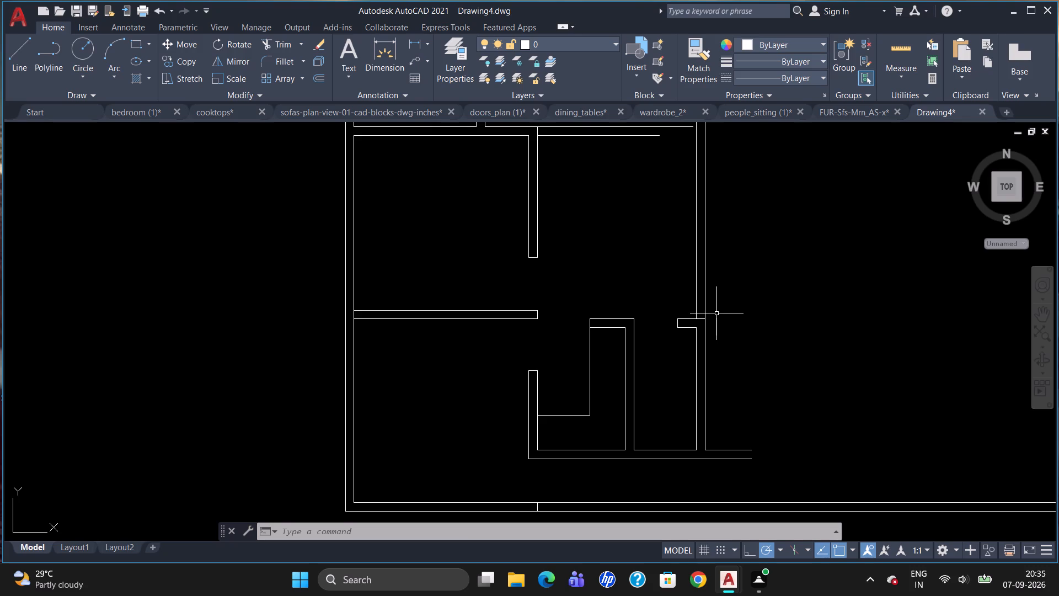
key(l)
key(Return)
scroll(709, 312, up, 3)
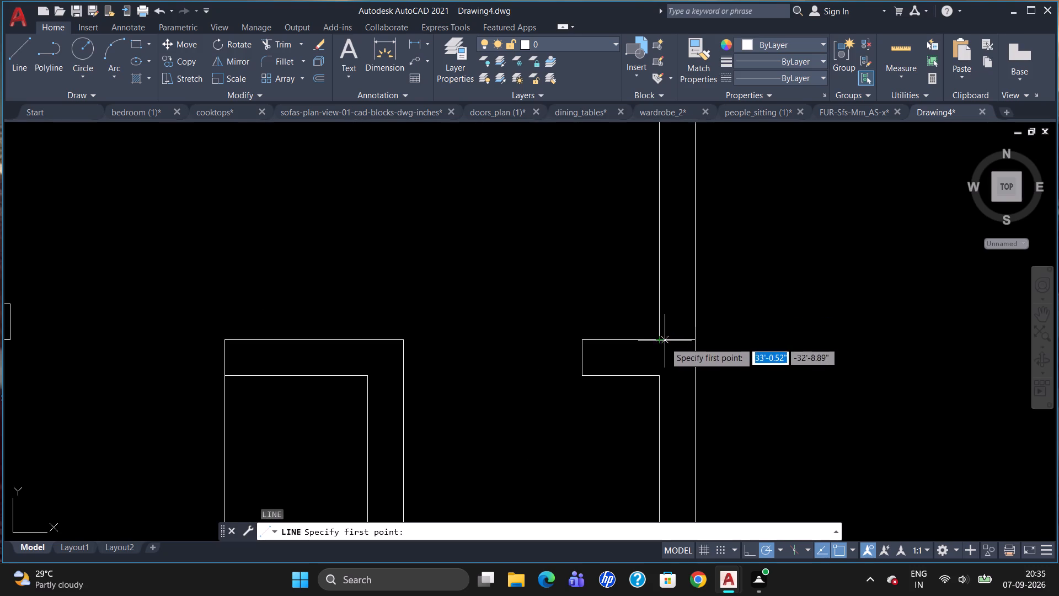
click(658, 379)
click(663, 338)
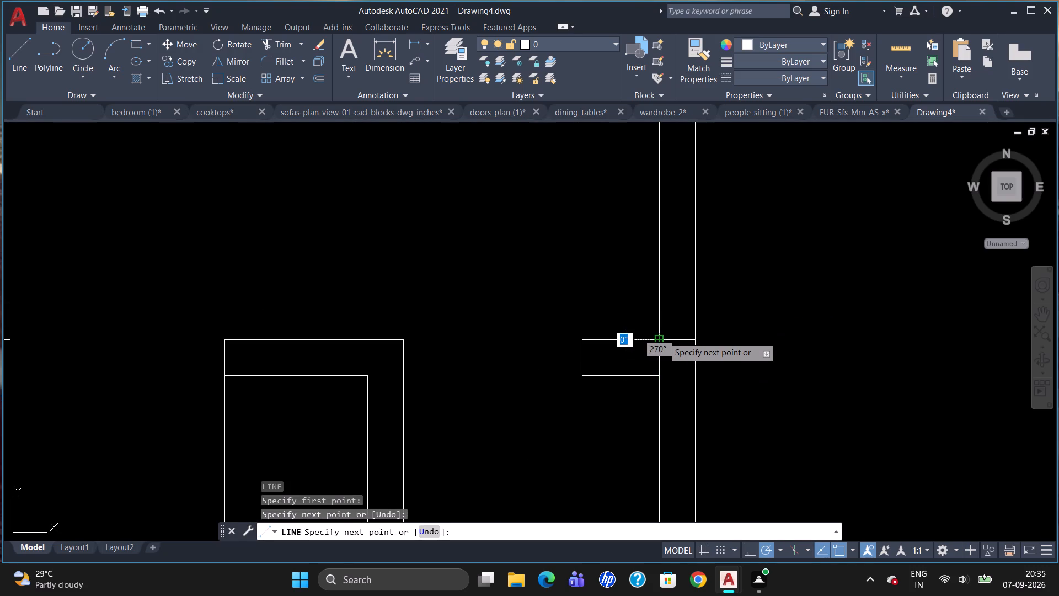
key(Escape)
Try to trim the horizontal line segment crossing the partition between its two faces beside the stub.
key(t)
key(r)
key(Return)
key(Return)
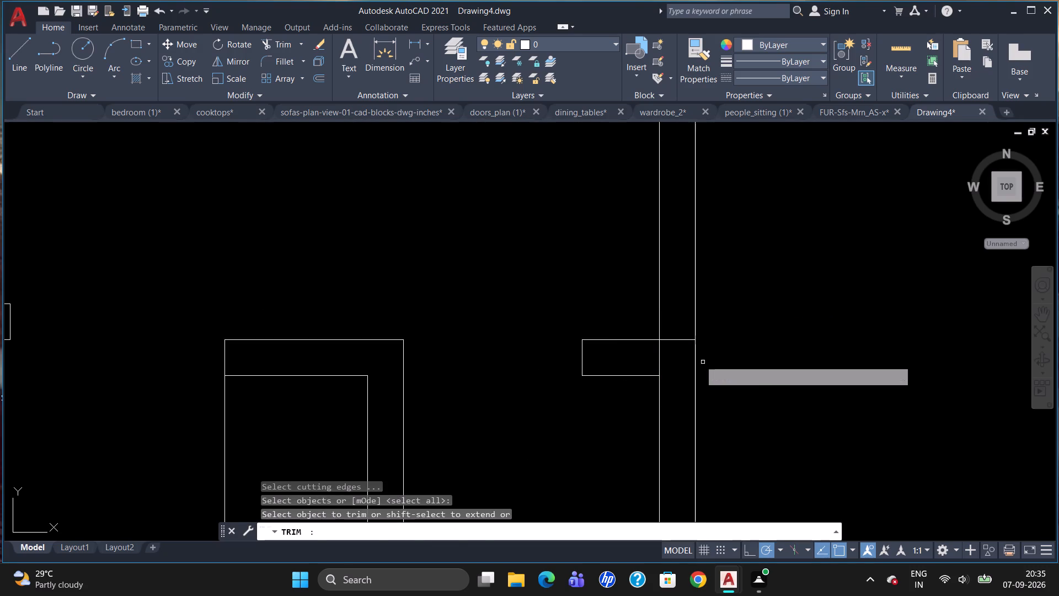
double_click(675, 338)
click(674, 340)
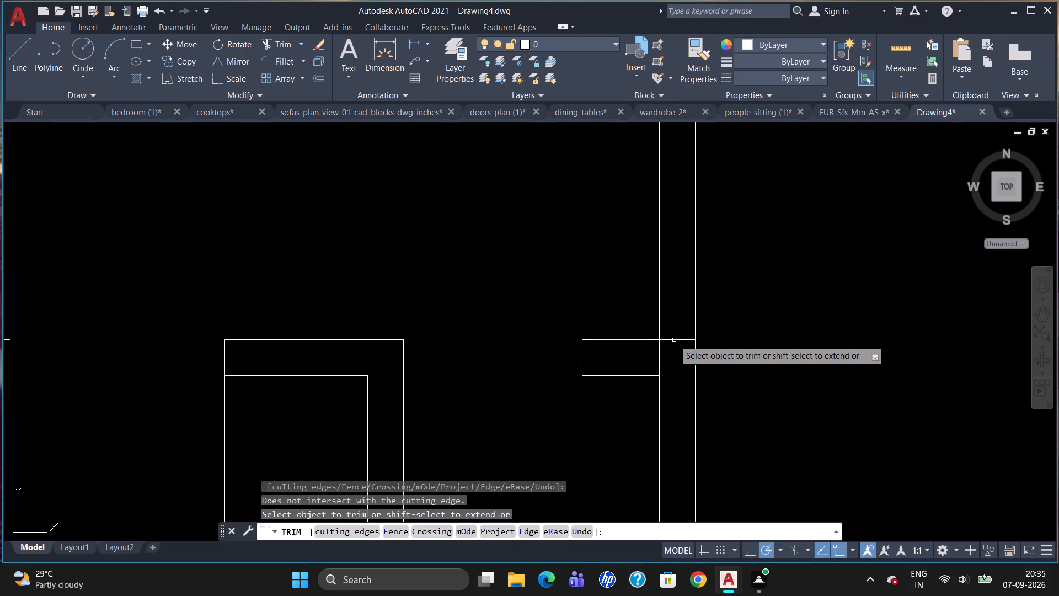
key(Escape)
Erase the horizontal line segment crossing the partition between its two faces beside the stub.
click(673, 339)
key(Delete)
scroll(693, 379, down, 2)
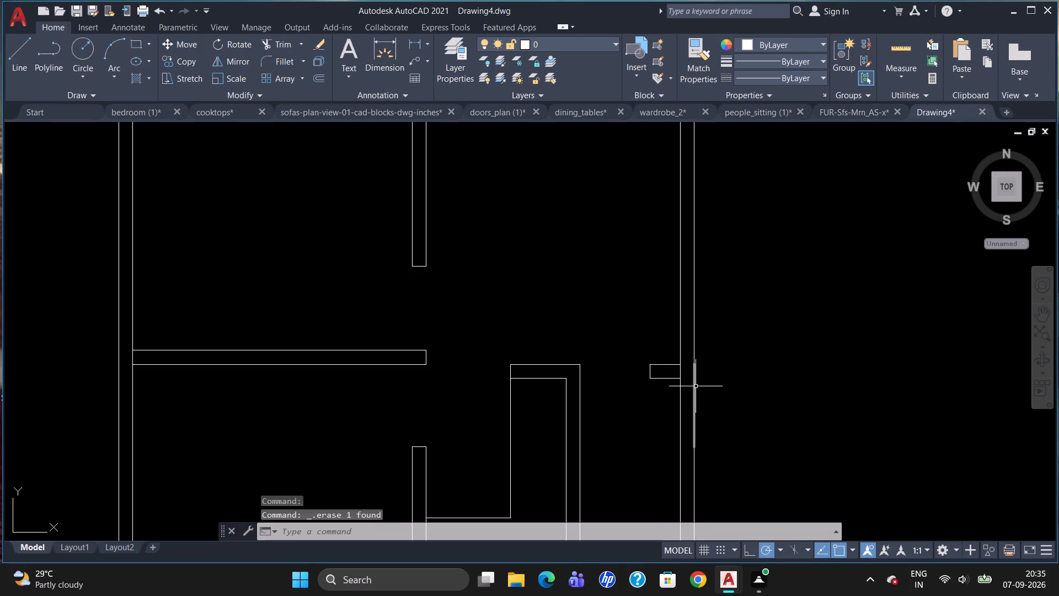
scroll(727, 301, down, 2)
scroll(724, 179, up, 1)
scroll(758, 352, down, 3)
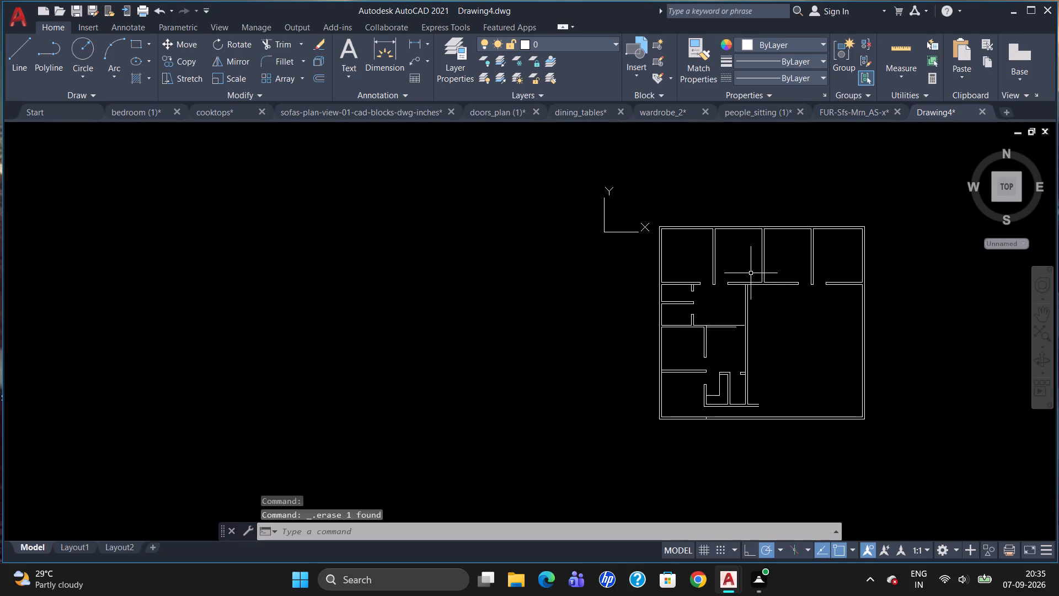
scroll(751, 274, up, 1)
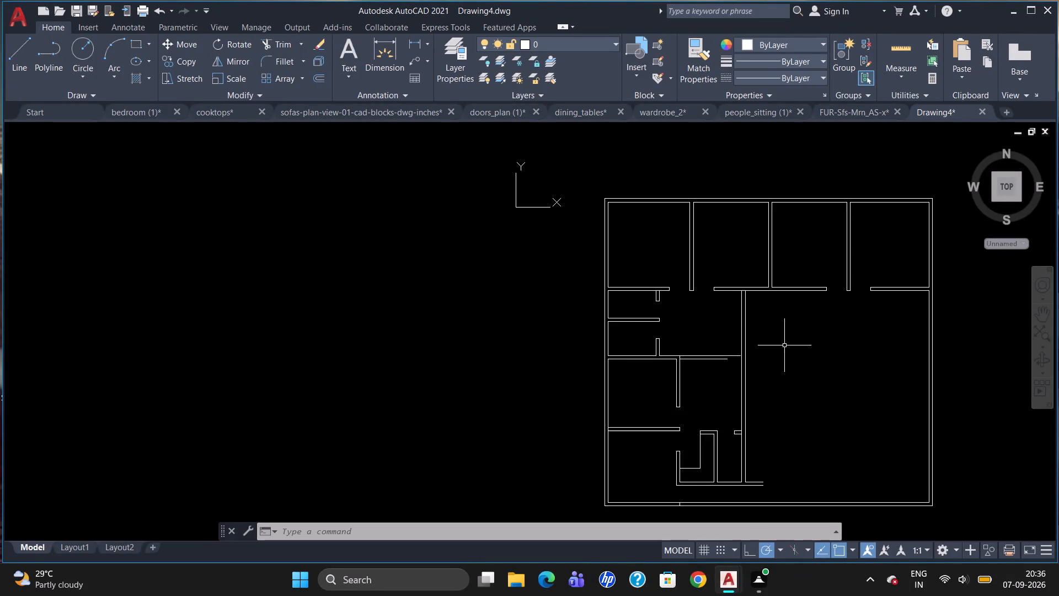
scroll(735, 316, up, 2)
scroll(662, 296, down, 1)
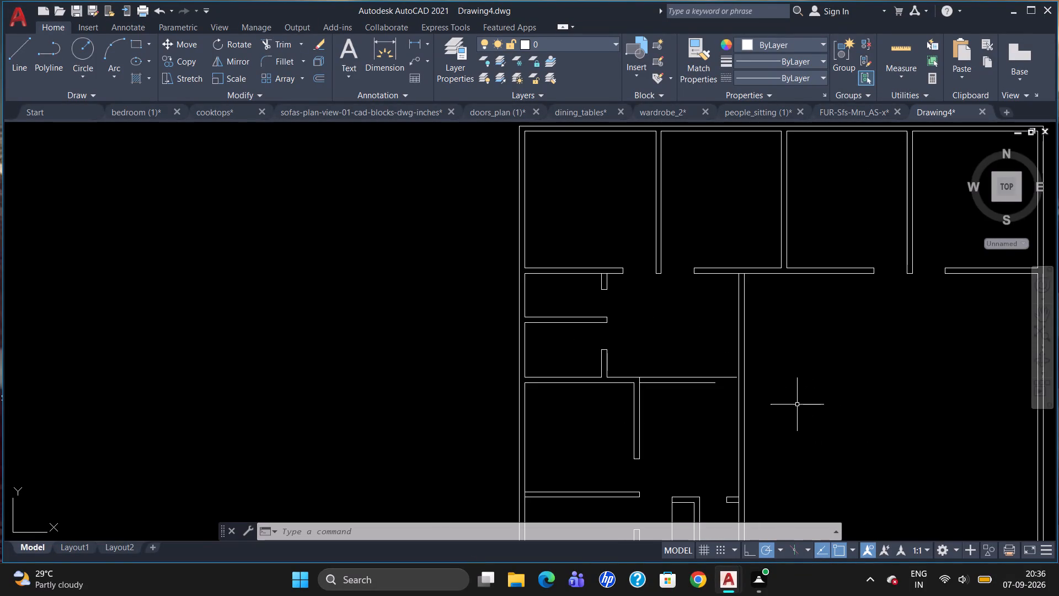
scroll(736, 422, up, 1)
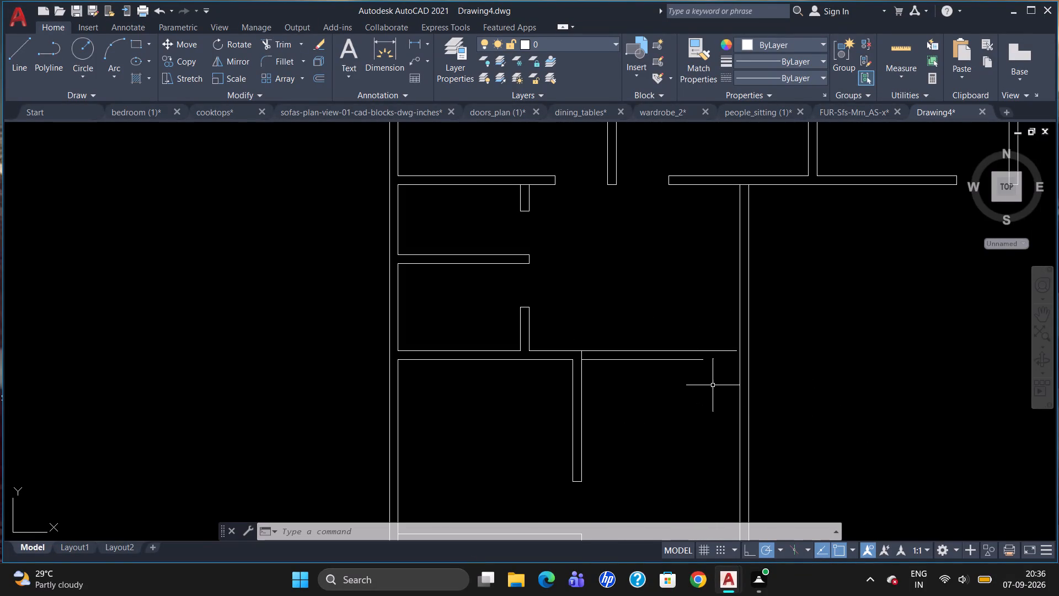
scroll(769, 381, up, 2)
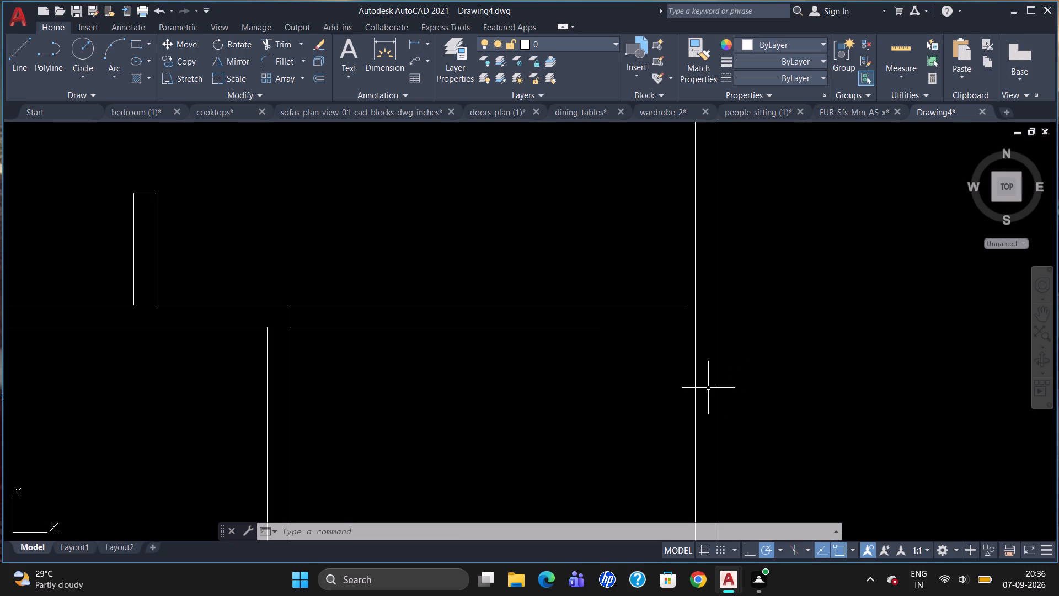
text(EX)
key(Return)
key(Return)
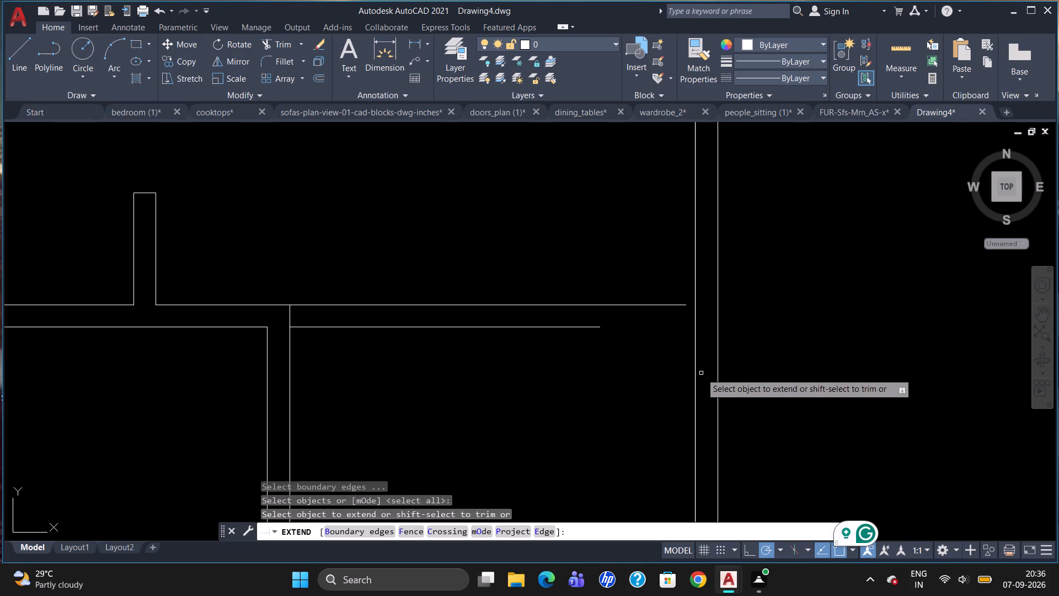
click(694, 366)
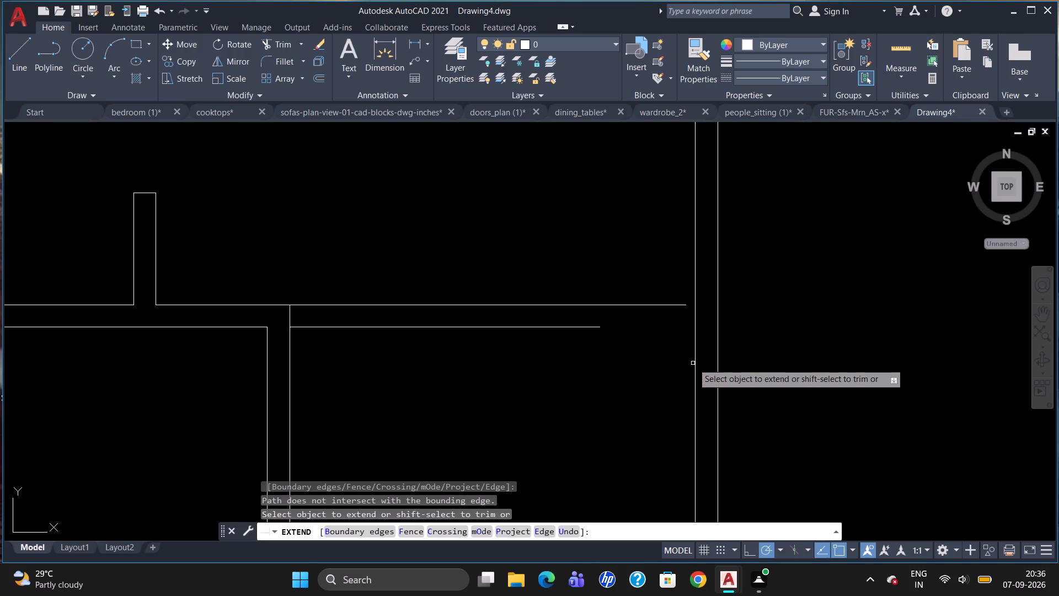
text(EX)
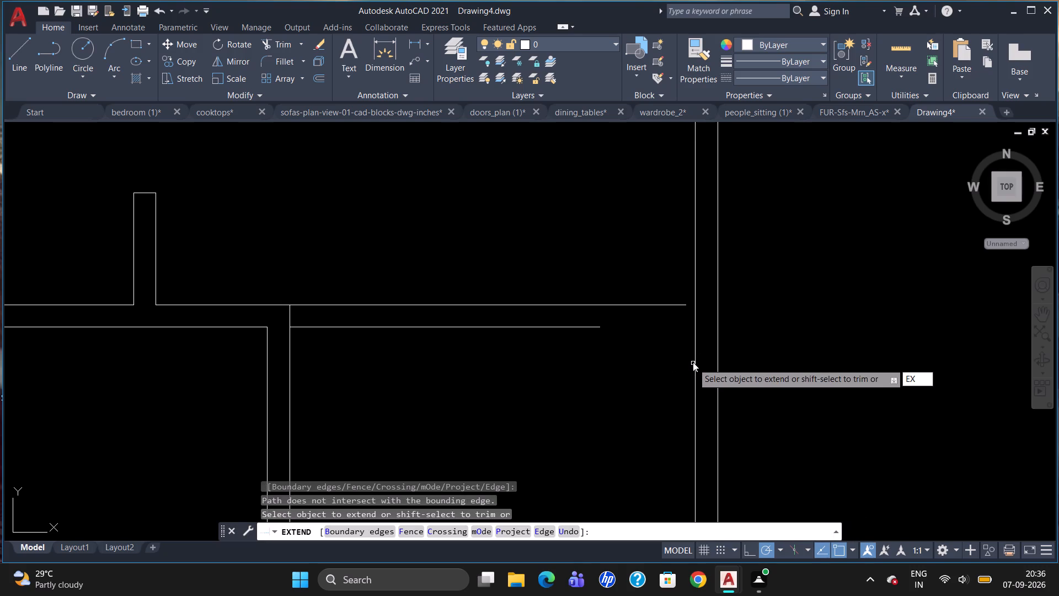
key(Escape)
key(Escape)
Extend both lines of the middle horizontal partition to the left face of the long vertical wall.
text(EX)
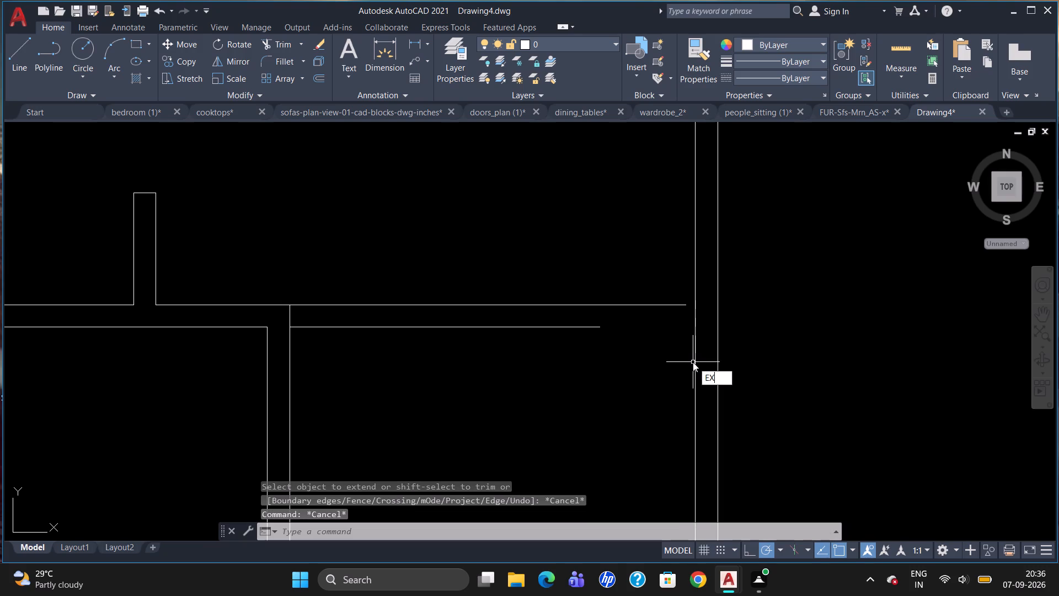
key(Return)
click(696, 345)
key(Return)
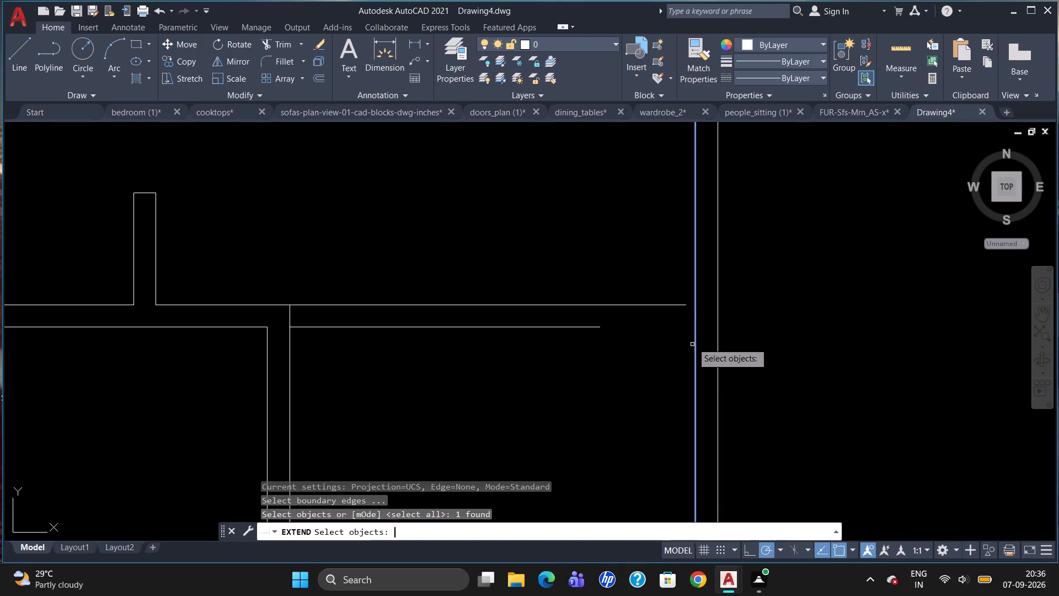
click(671, 305)
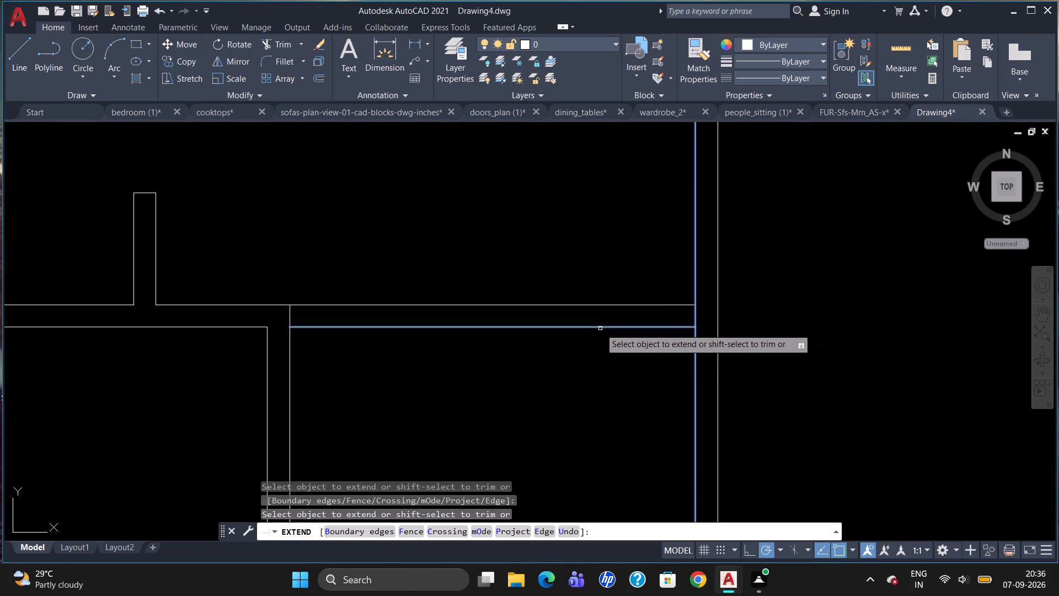
click(600, 328)
key(Escape)
Trim the vertical segment between the horizontal partition's two lines where the short vertical partition meets it.
key(r)
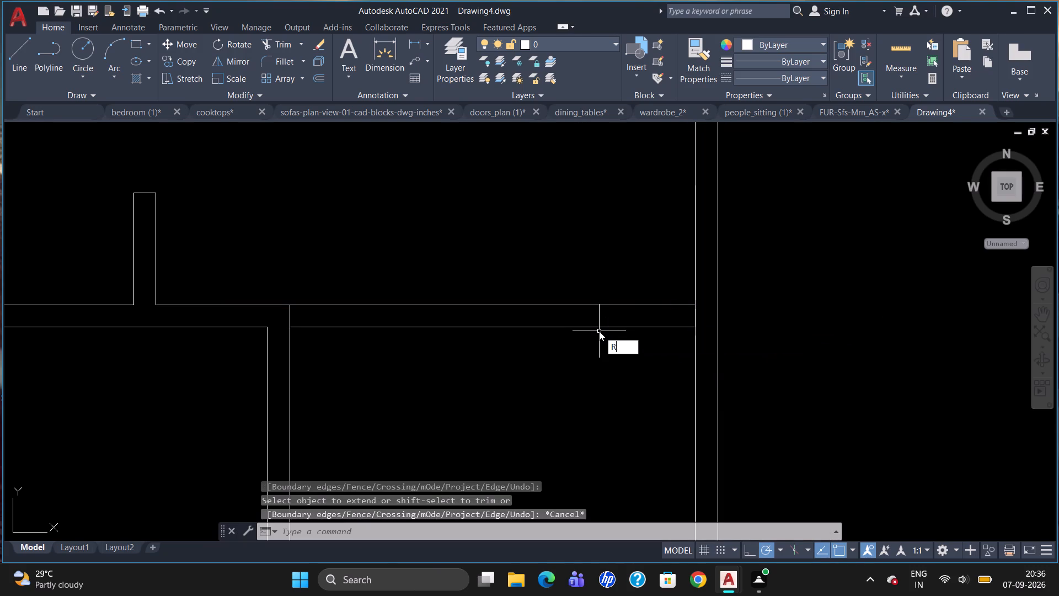
key(BackSpace)
text(TR)
key(Return)
key(Return)
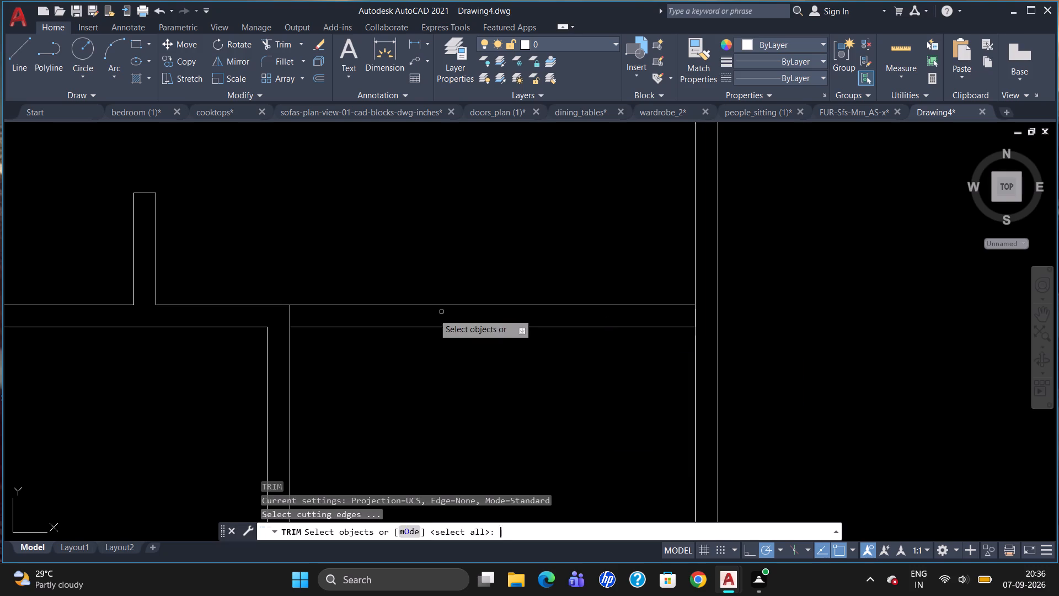
click(291, 312)
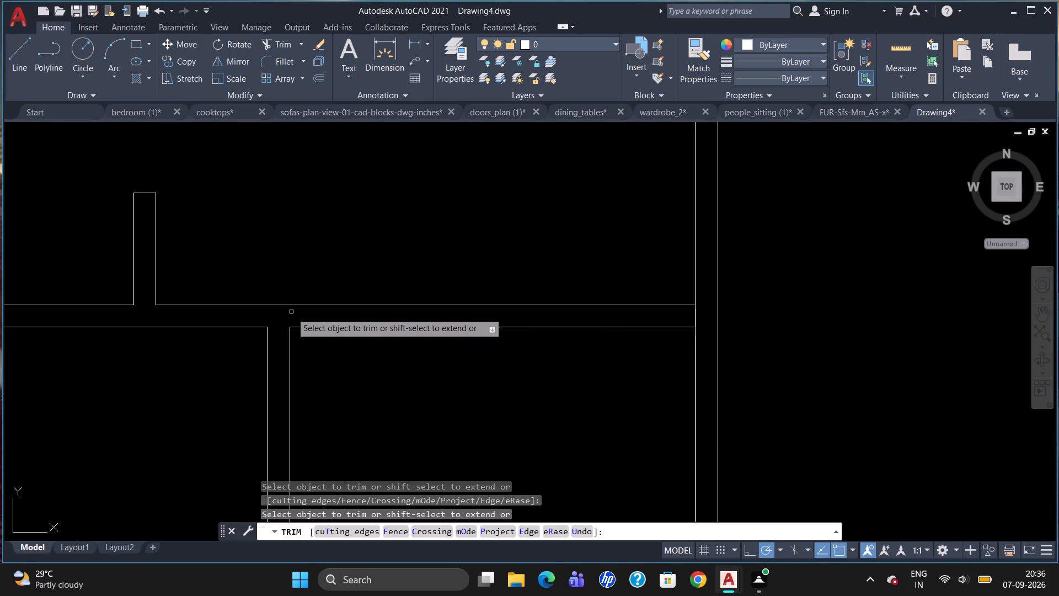
key(Escape)
scroll(529, 406, down, 2)
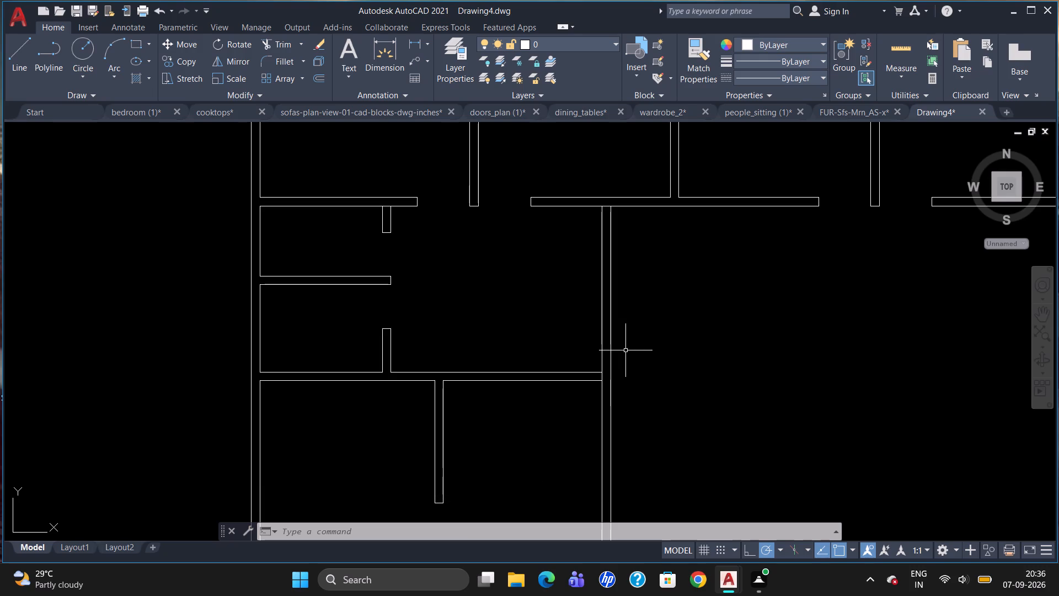
Erase the two long vertical wall lines running from the short stub up to the upper rooms' horizontal wall.
scroll(557, 318, down, 2)
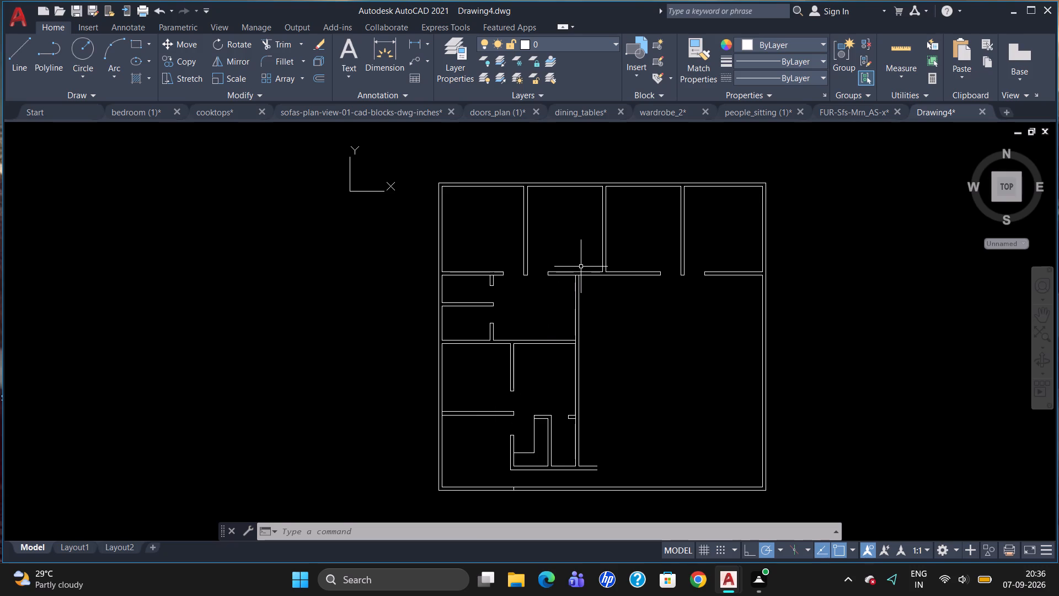
scroll(581, 266, up, 1)
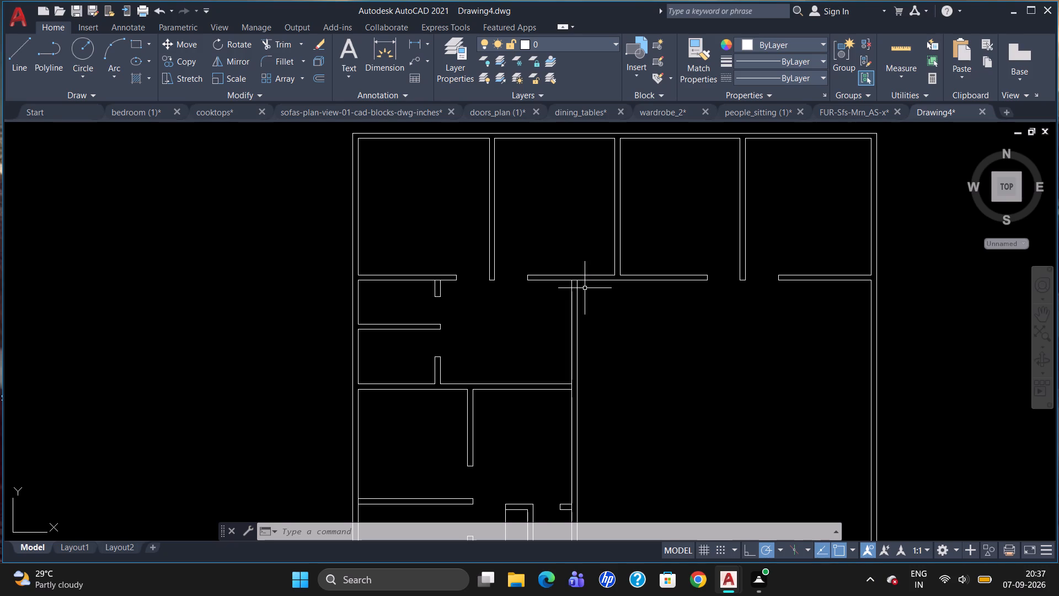
scroll(611, 309, down, 2)
scroll(601, 375, up, 1)
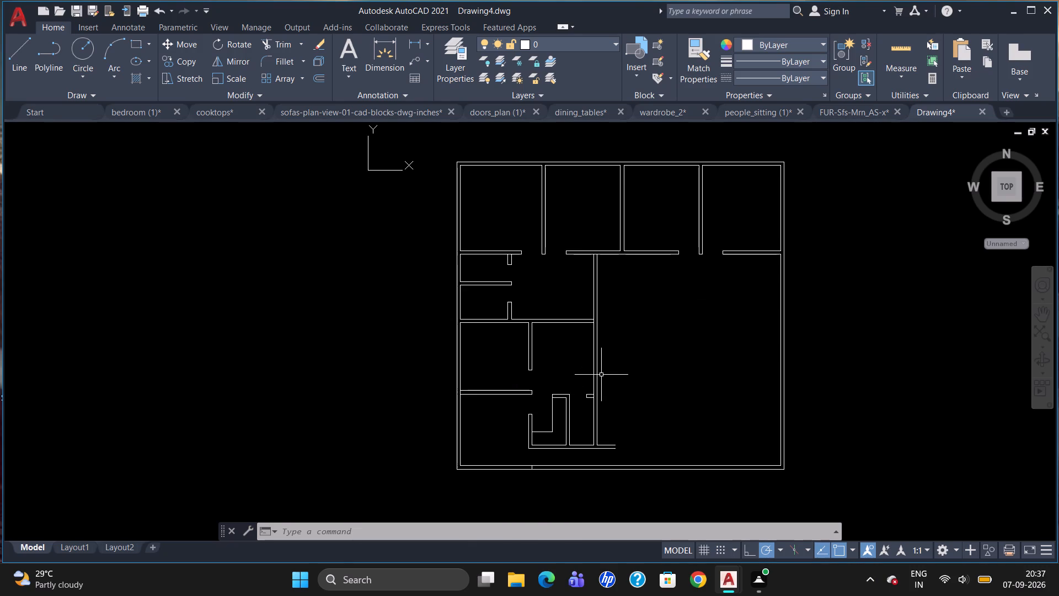
click(596, 358)
click(592, 349)
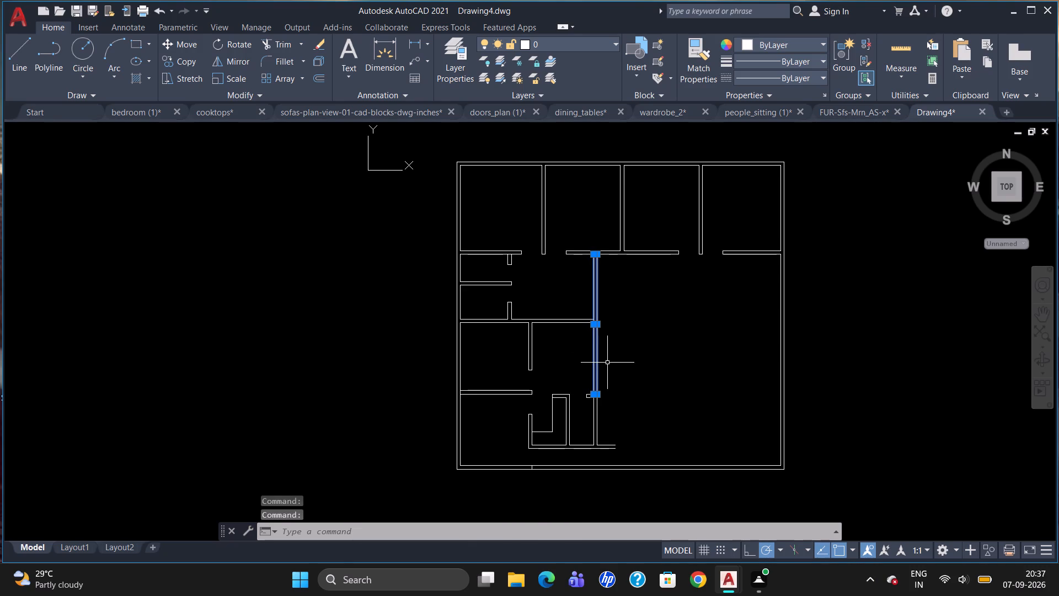
key(Delete)
Draw a vertical line down from the upper middle partition's left face, through the horizontal wall, to just above the short stub's level.
scroll(628, 274, up, 1)
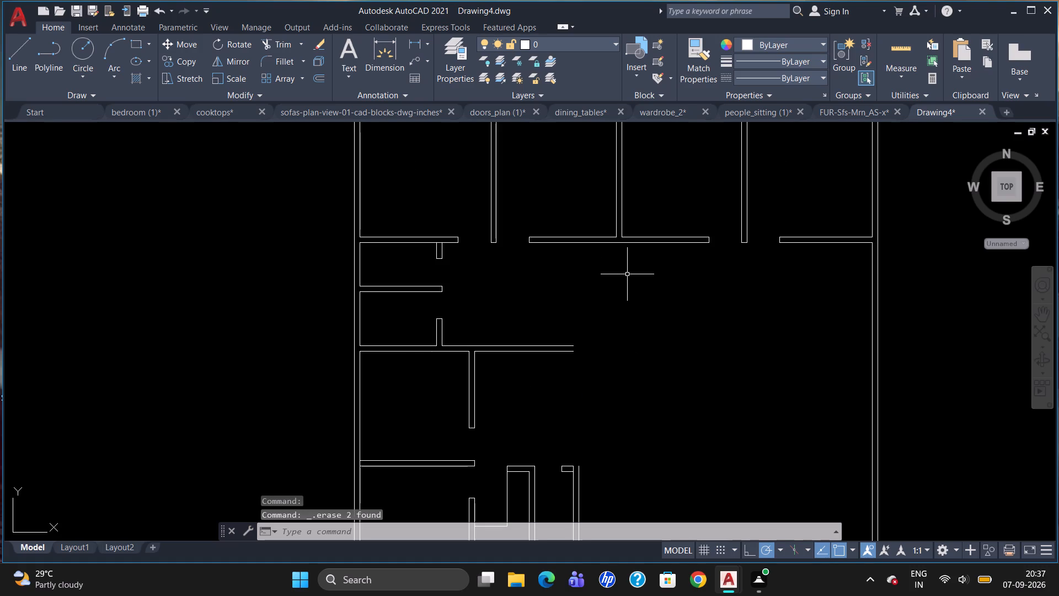
key(l)
key(Return)
click(617, 240)
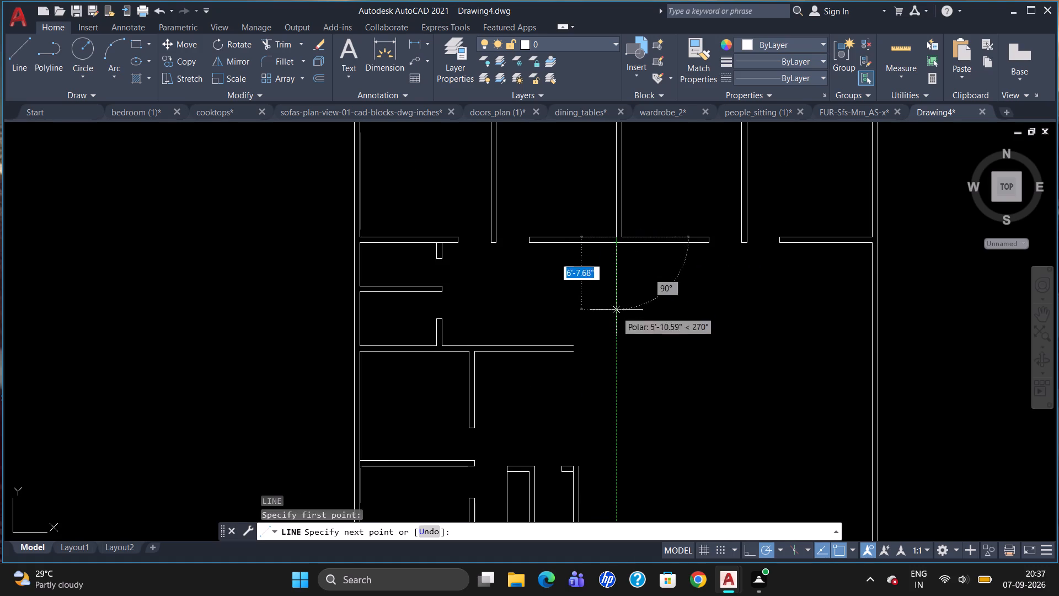
click(614, 452)
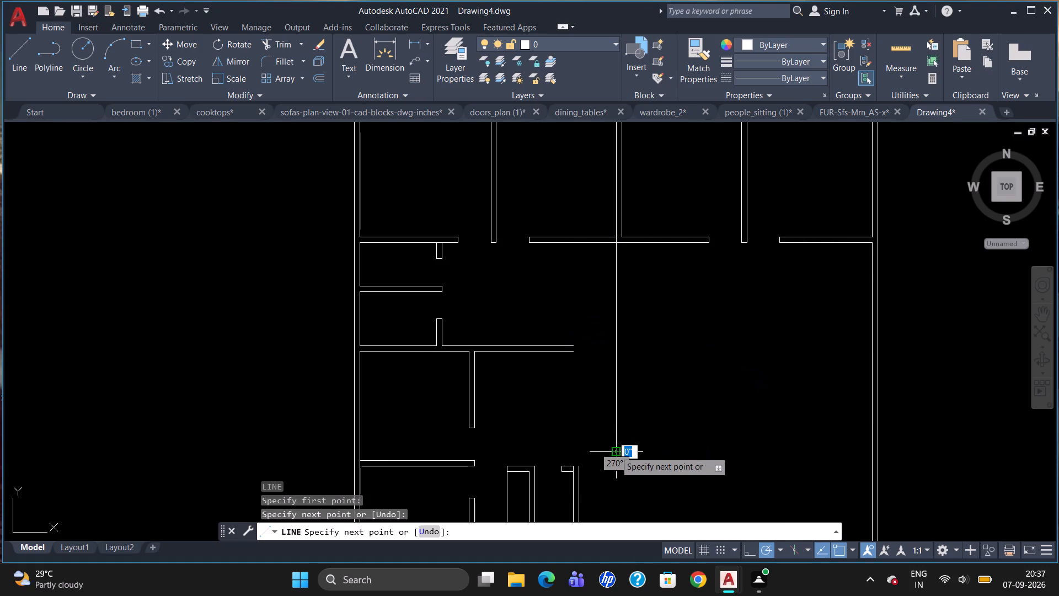
key(Escape)
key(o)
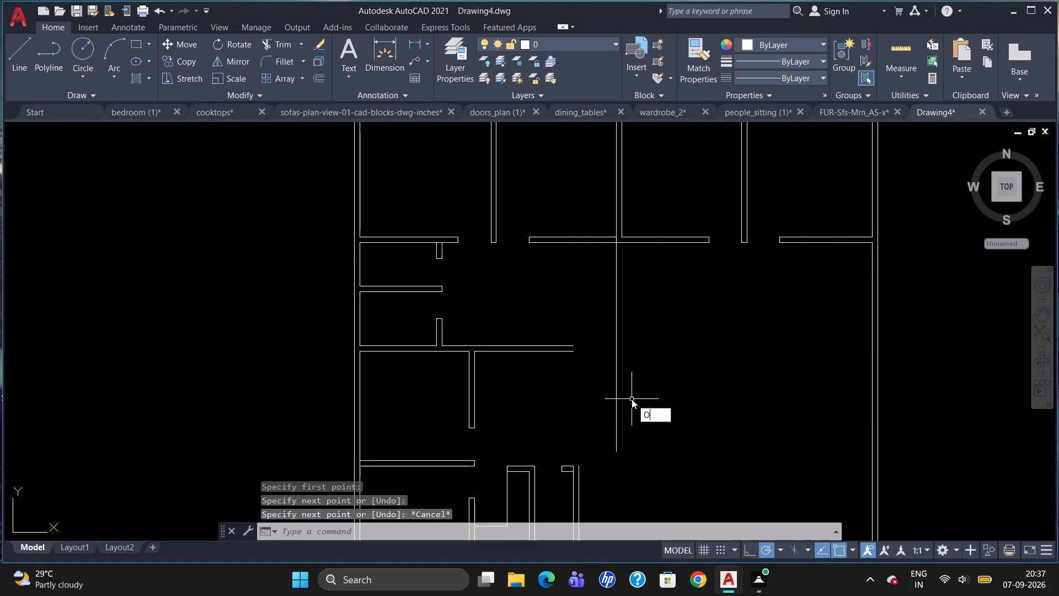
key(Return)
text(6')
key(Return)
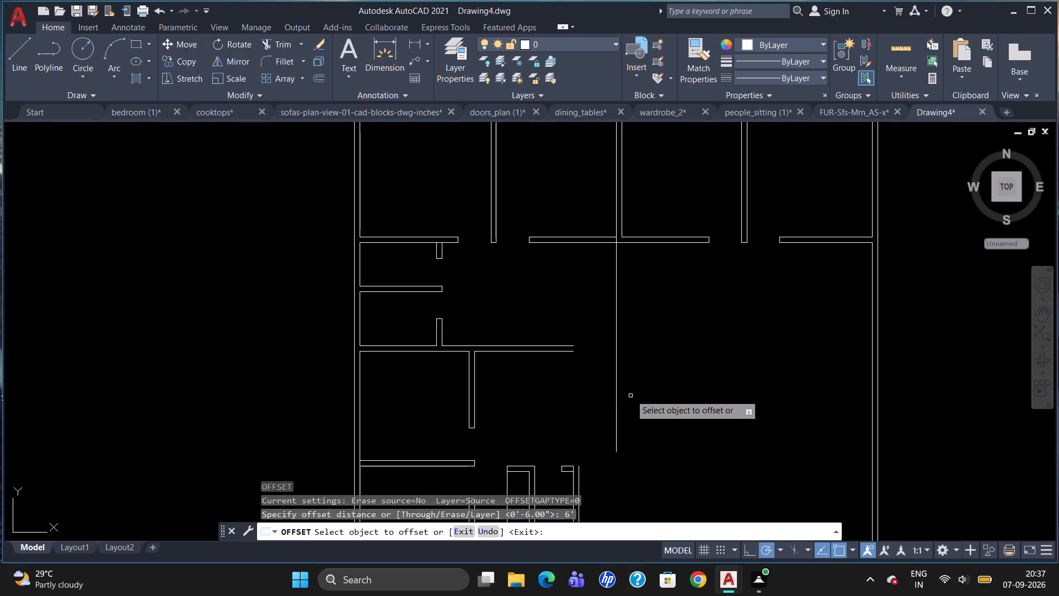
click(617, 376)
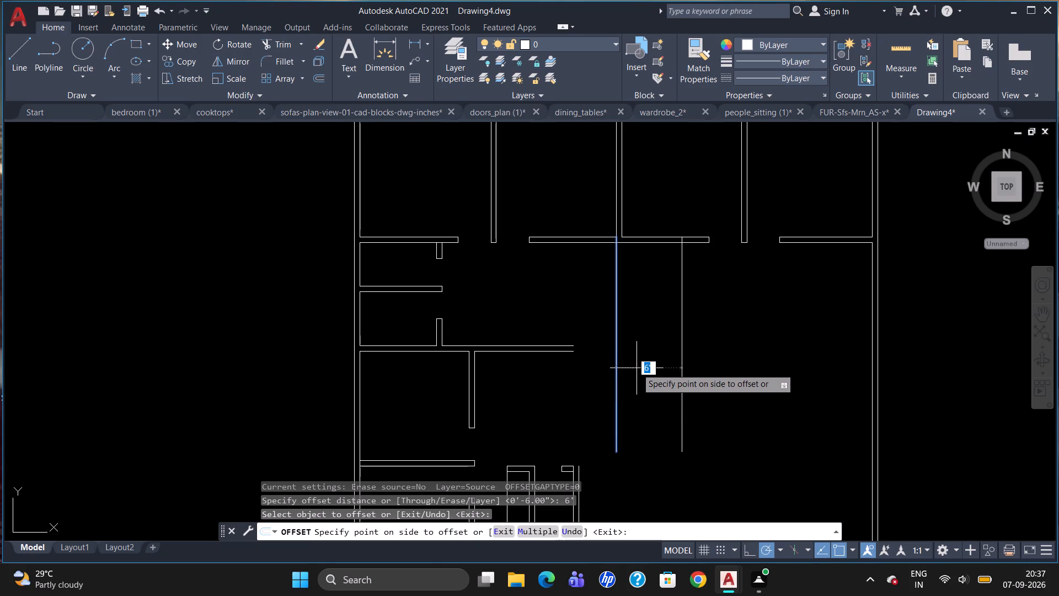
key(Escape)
Offset the new long vertical line 6" toward the larger open room to form the second wall face.
key(o)
key(Return)
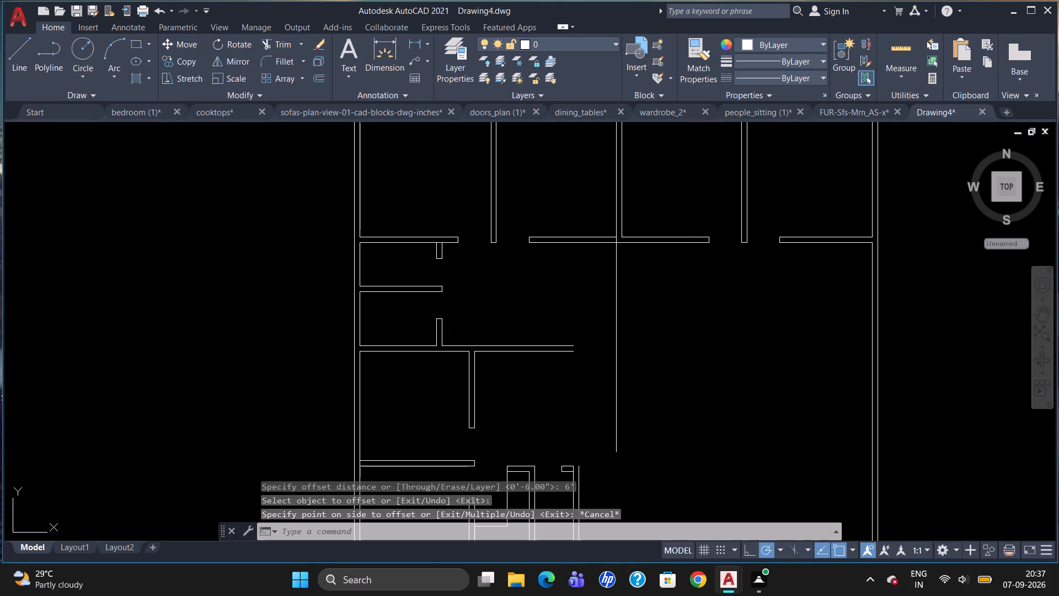
text(6")
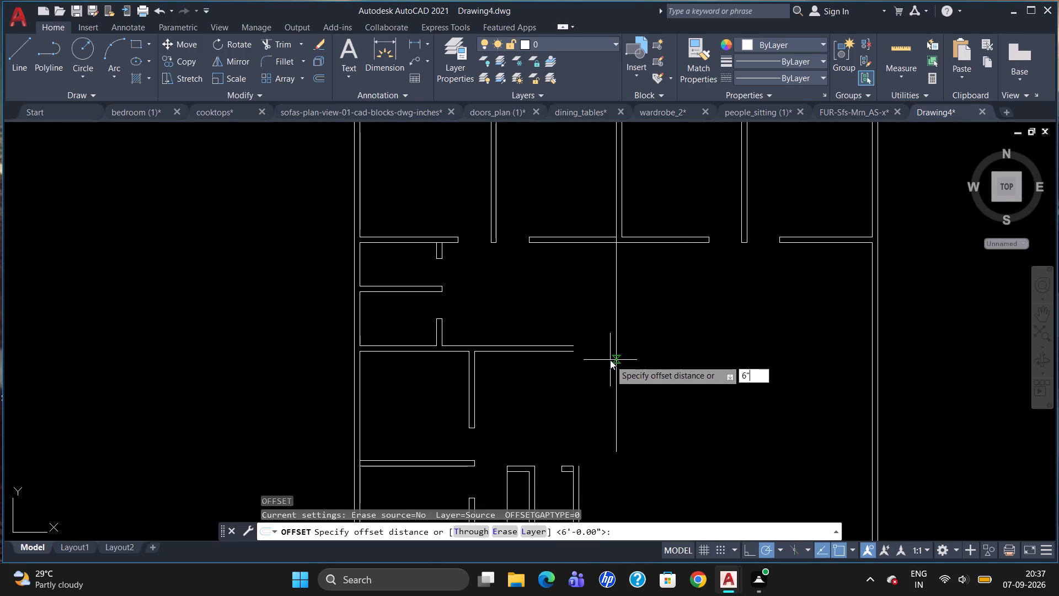
key(Return)
click(617, 364)
click(619, 369)
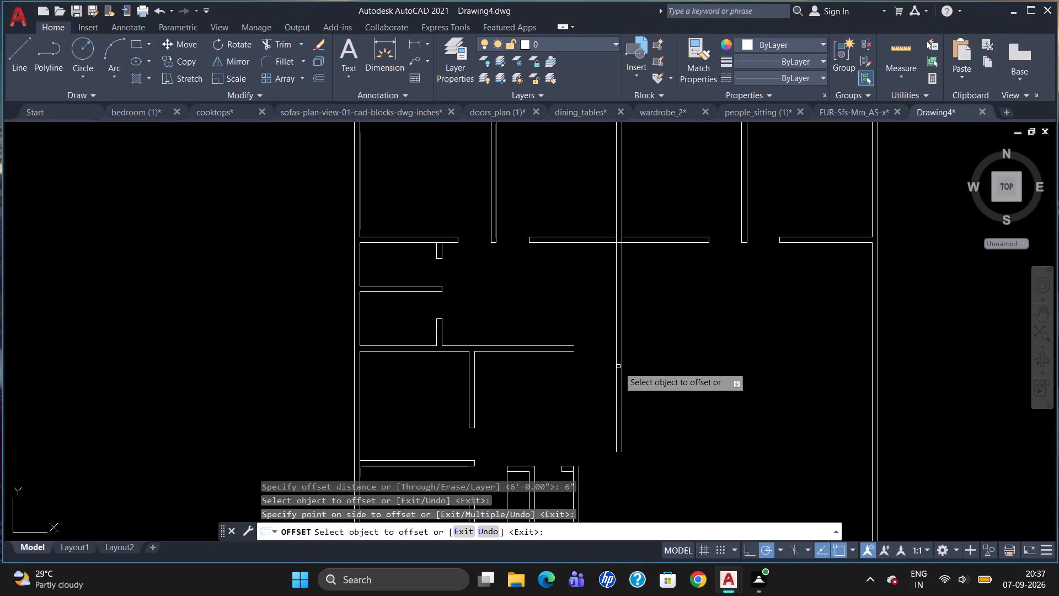
key(Escape)
Trim the upper rooms' horizontal wall line between the two faces of the new long vertical wall.
scroll(648, 219, up, 2)
text(TR)
key(Return)
key(Return)
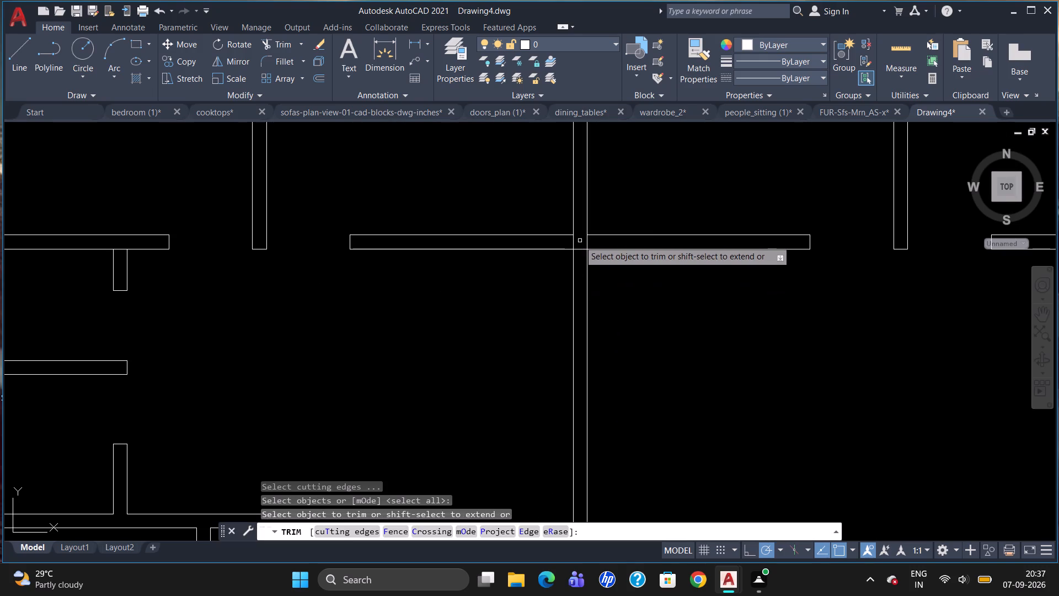
click(581, 251)
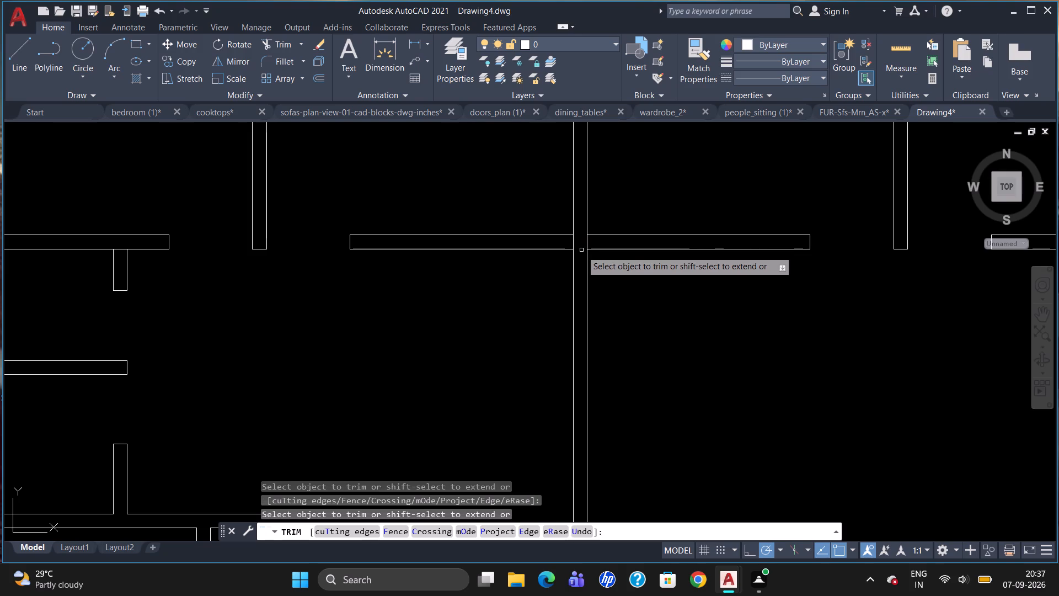
scroll(640, 237, down, 2)
scroll(661, 342, down, 2)
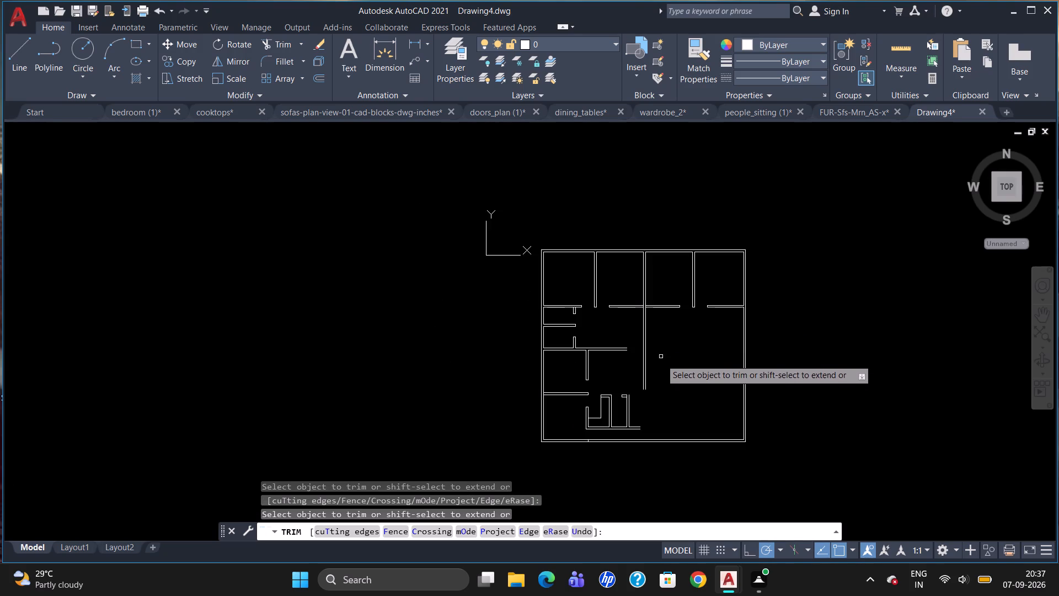
scroll(659, 362, up, 1)
key(Escape)
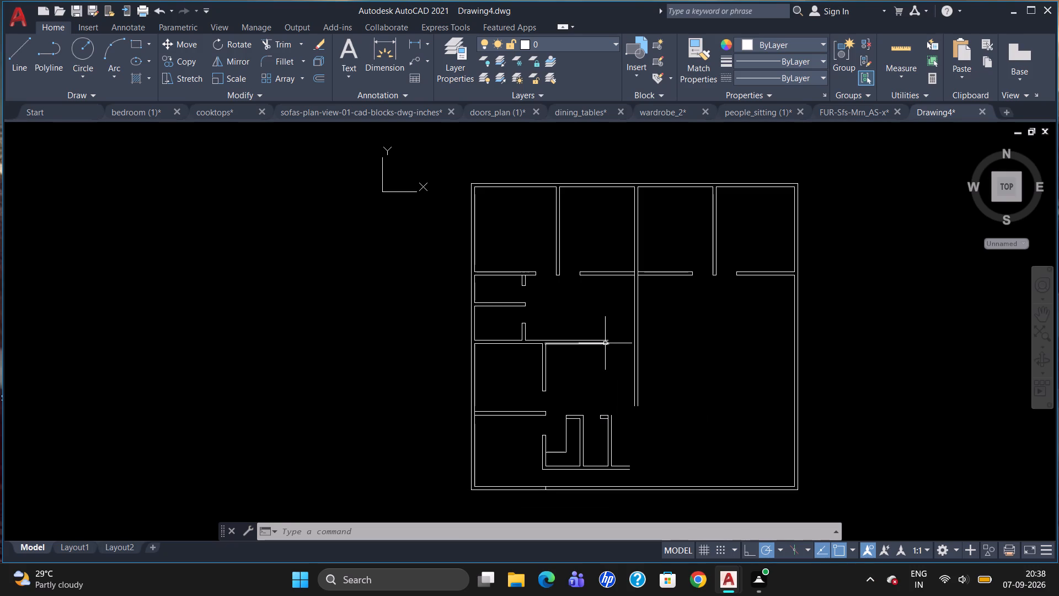
Draw line segments continuing both lines of the middle horizontal partition to the nearer face of the new long vertical wall.
scroll(607, 342, up, 2)
key(l)
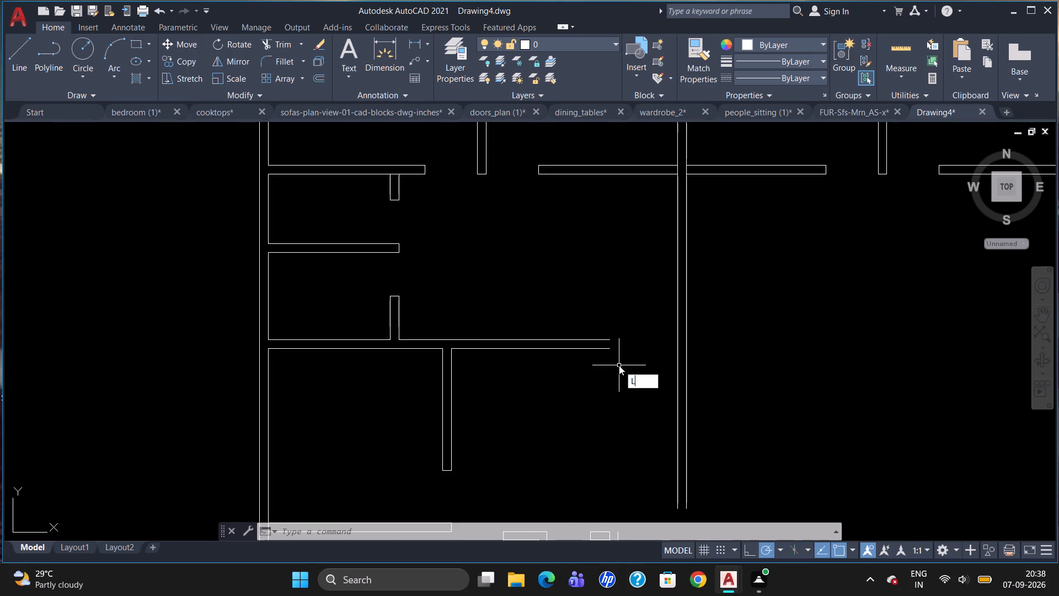
key(Return)
click(612, 338)
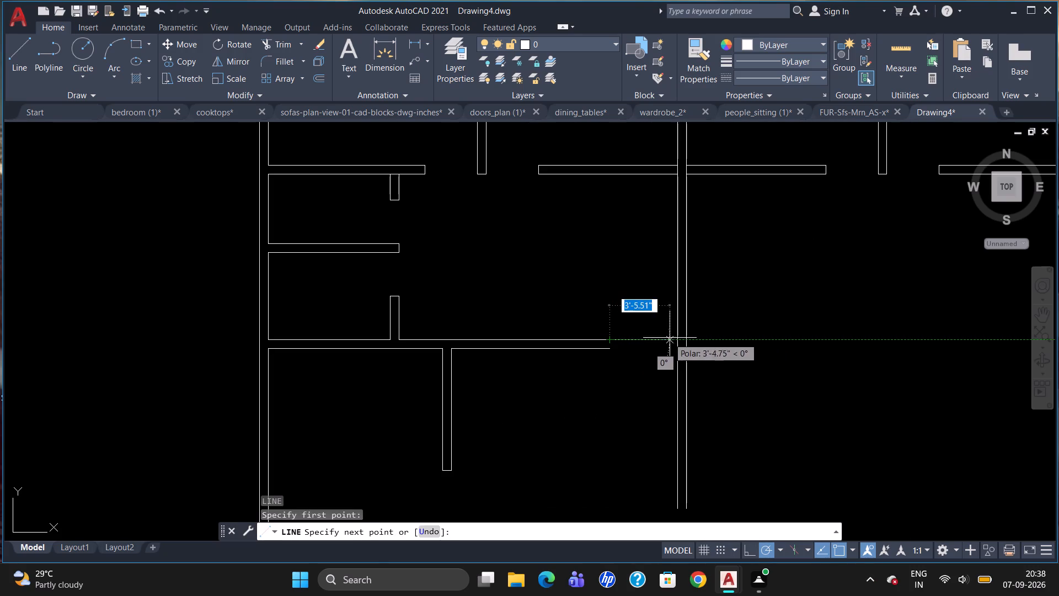
click(674, 343)
key(Escape)
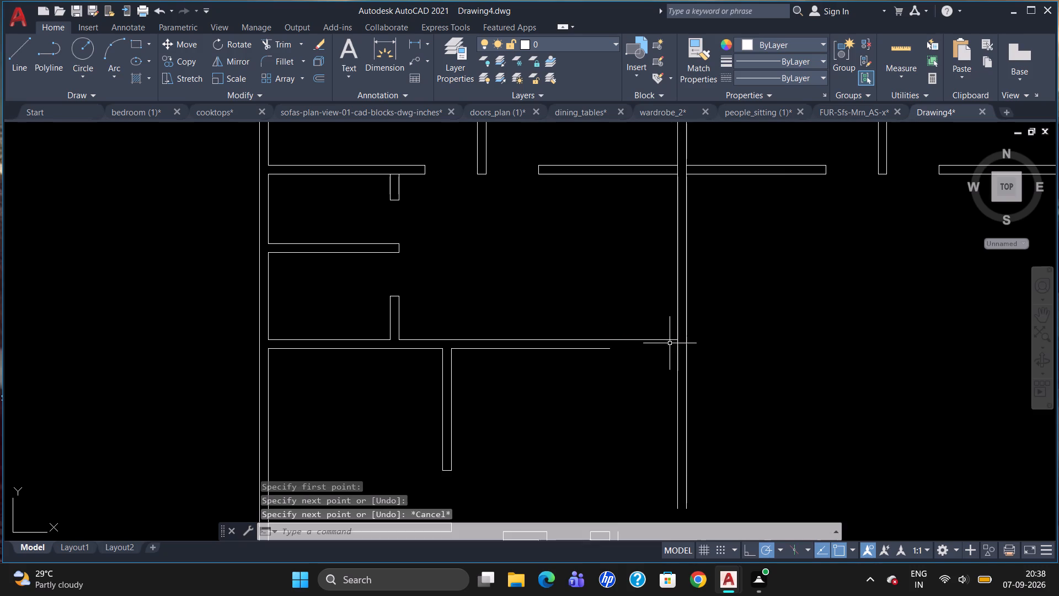
key(l)
key(Return)
click(602, 347)
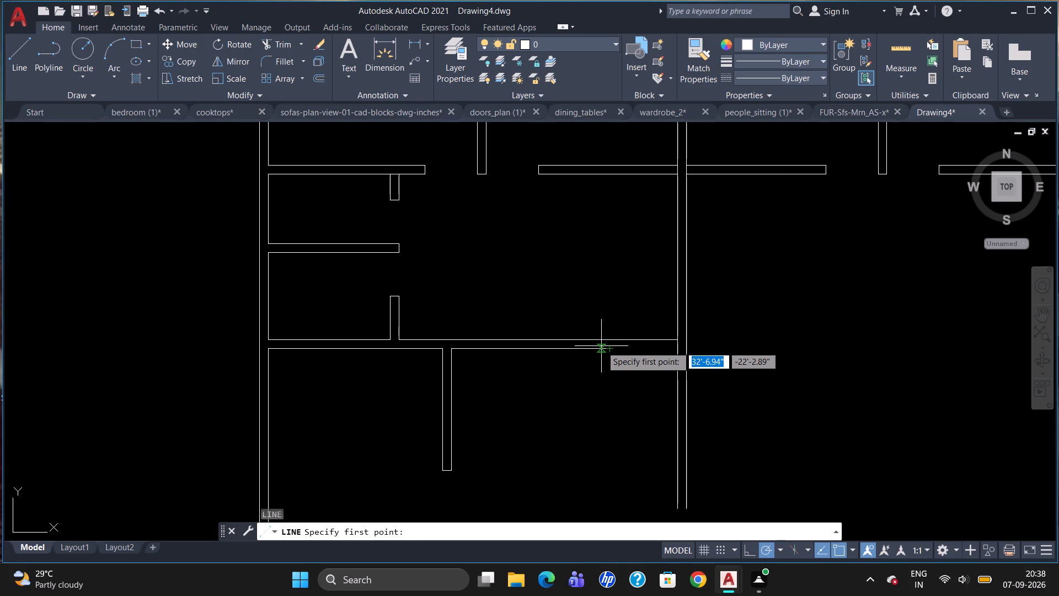
click(677, 348)
key(Escape)
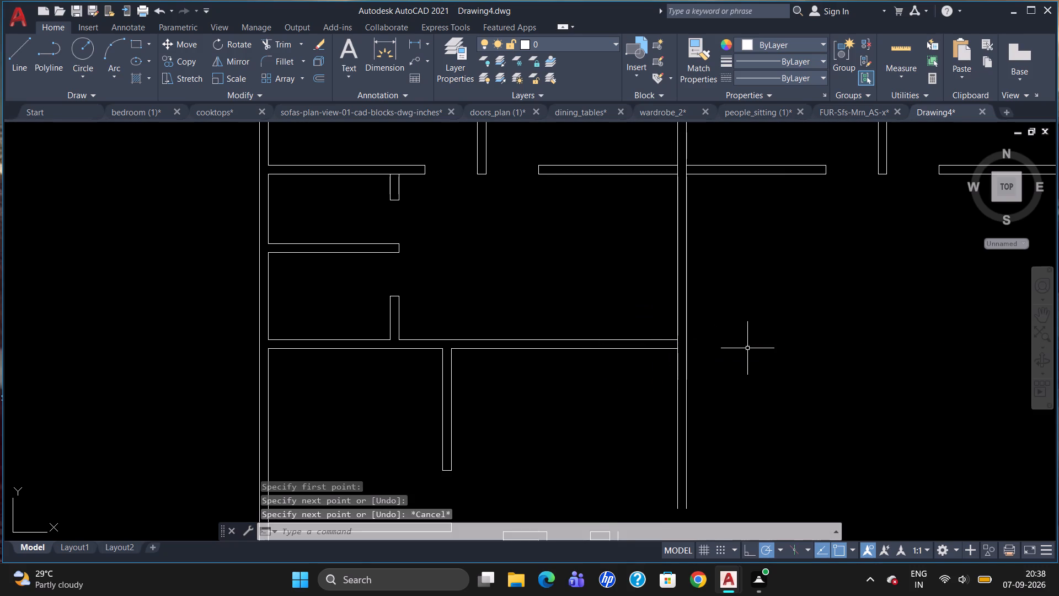
Extend both lines of the vertical partition beside the short stub up to the middle horizontal partition's lower line.
scroll(747, 348, down, 1)
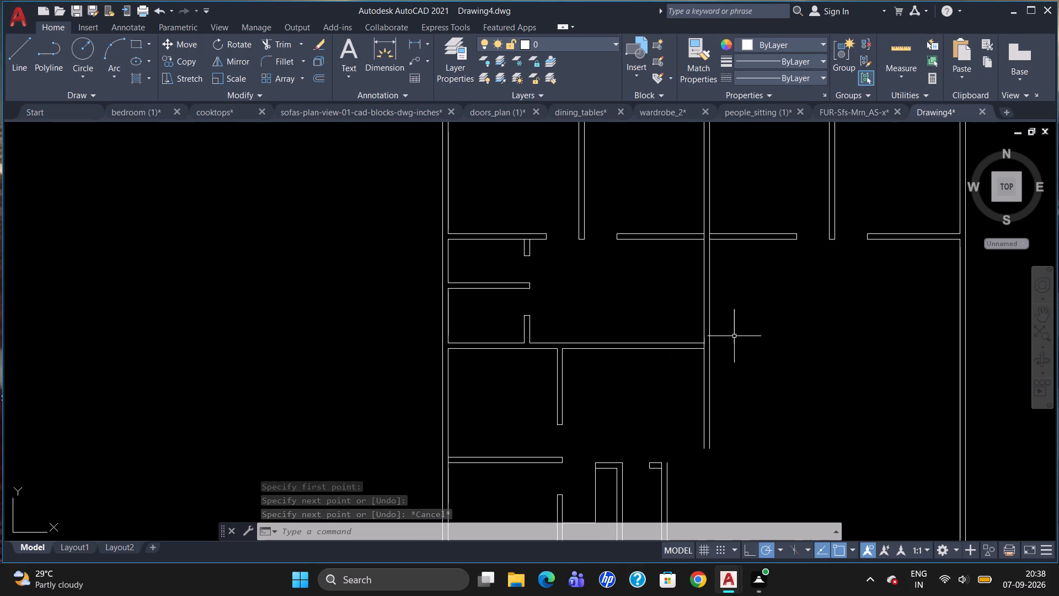
scroll(732, 328, down, 1)
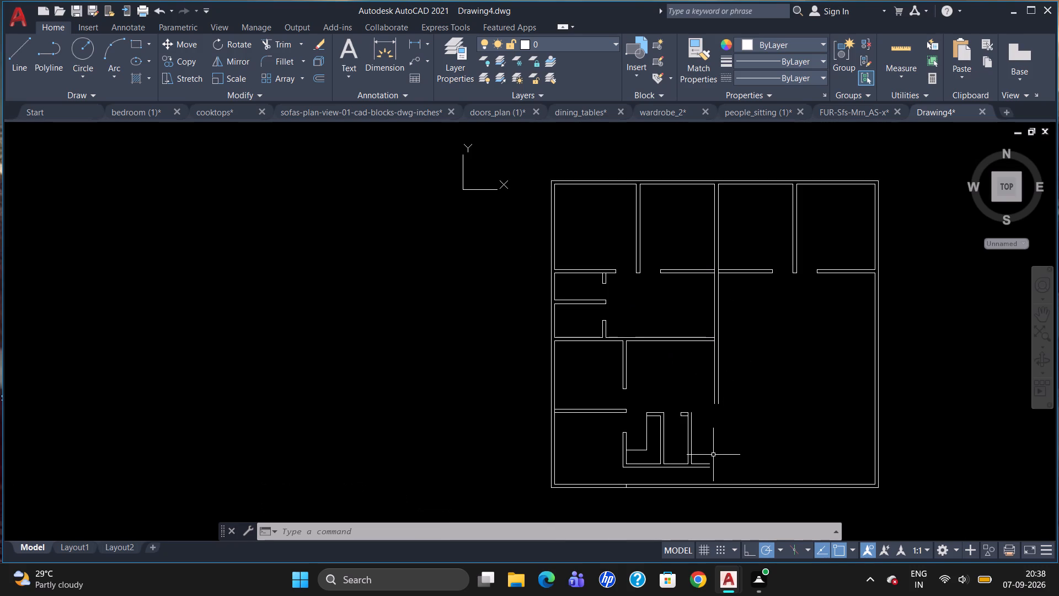
scroll(709, 446, up, 2)
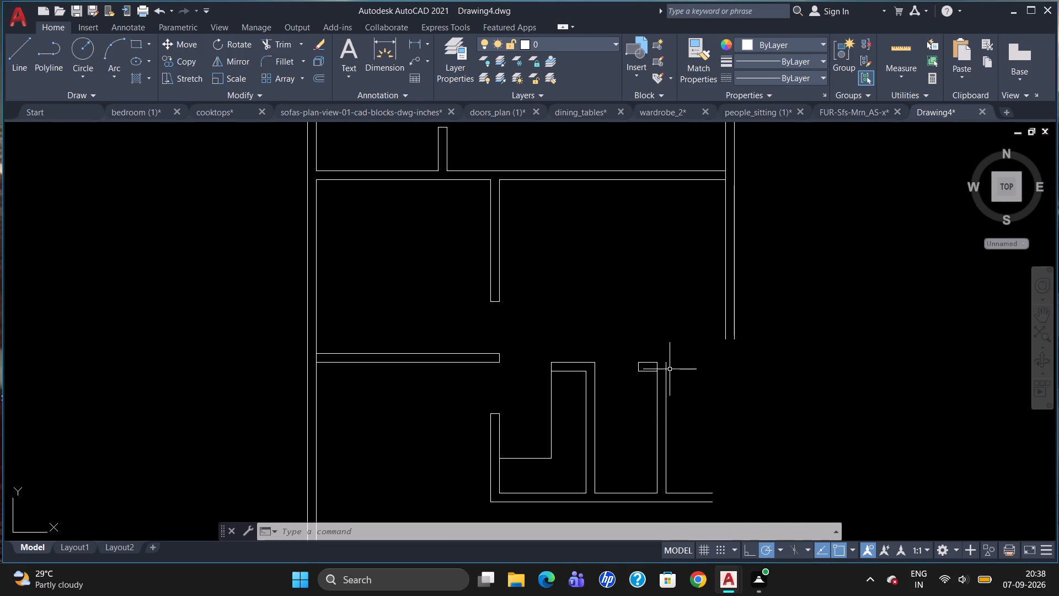
key(e)
key(x)
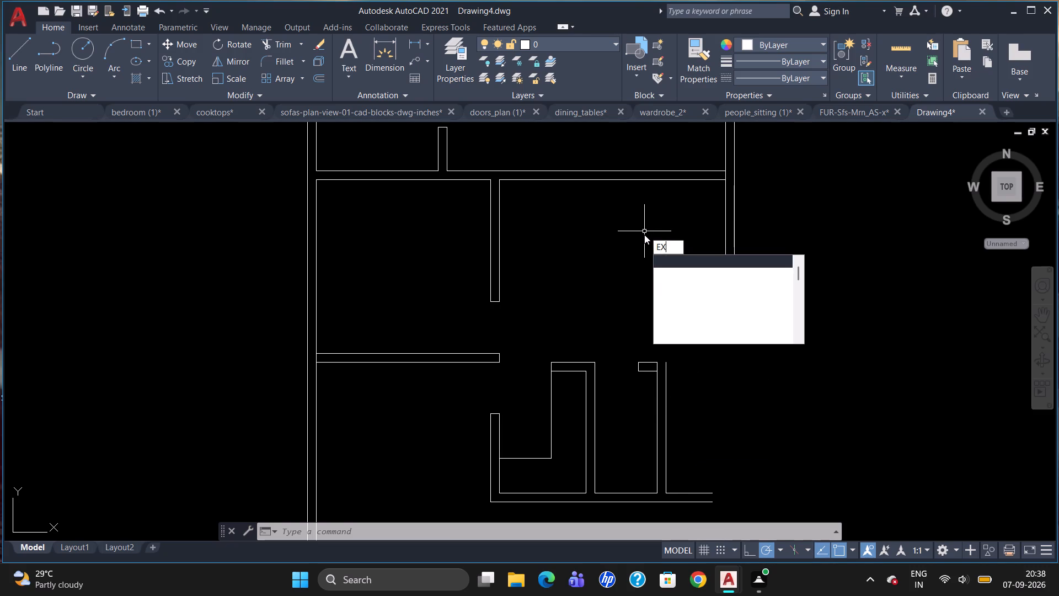
key(Return)
click(644, 180)
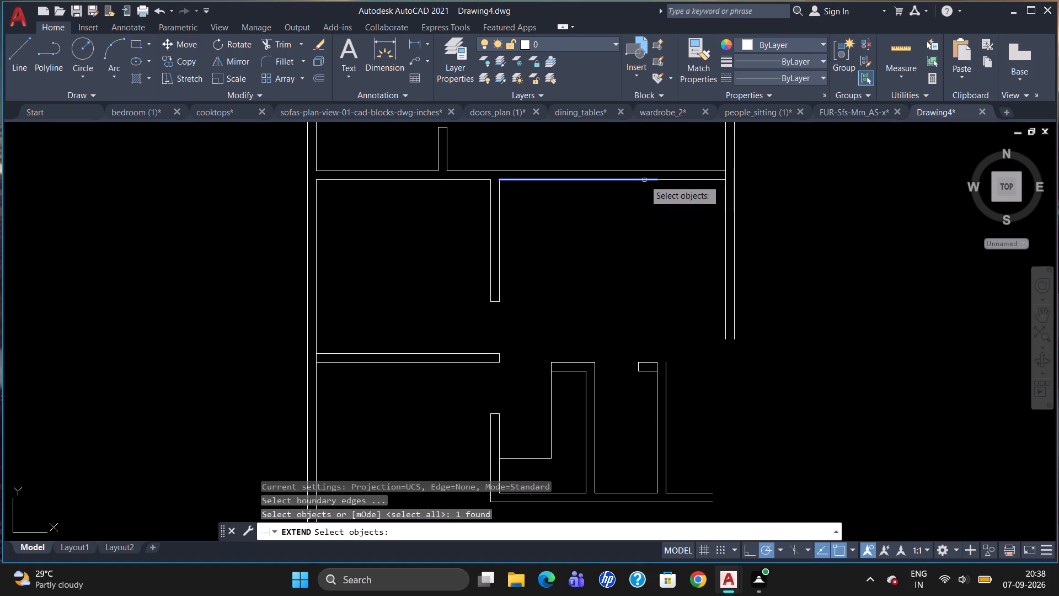
click(673, 179)
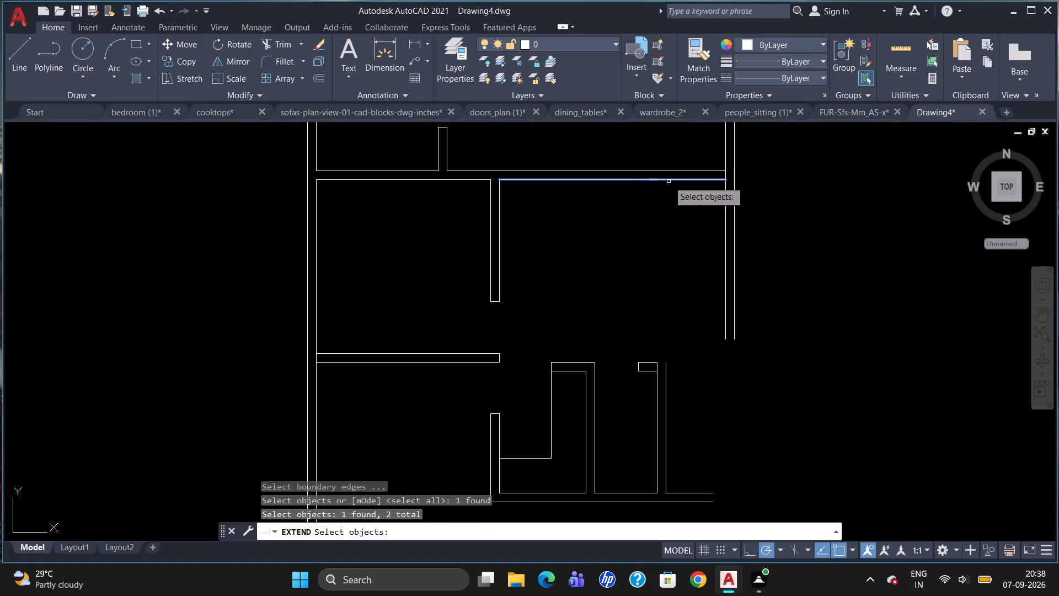
key(Return)
click(665, 374)
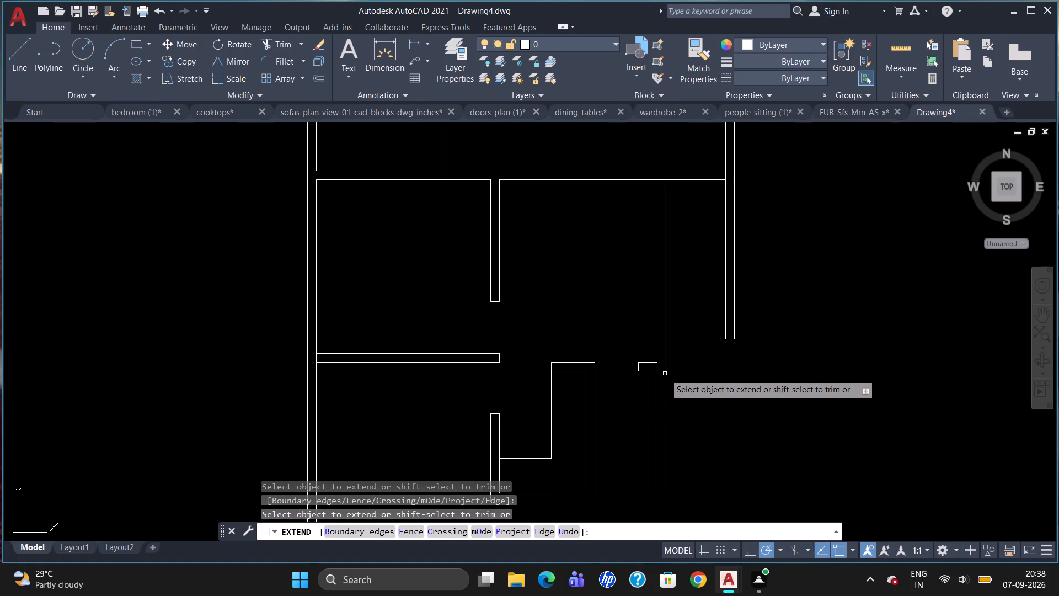
click(655, 377)
key(Escape)
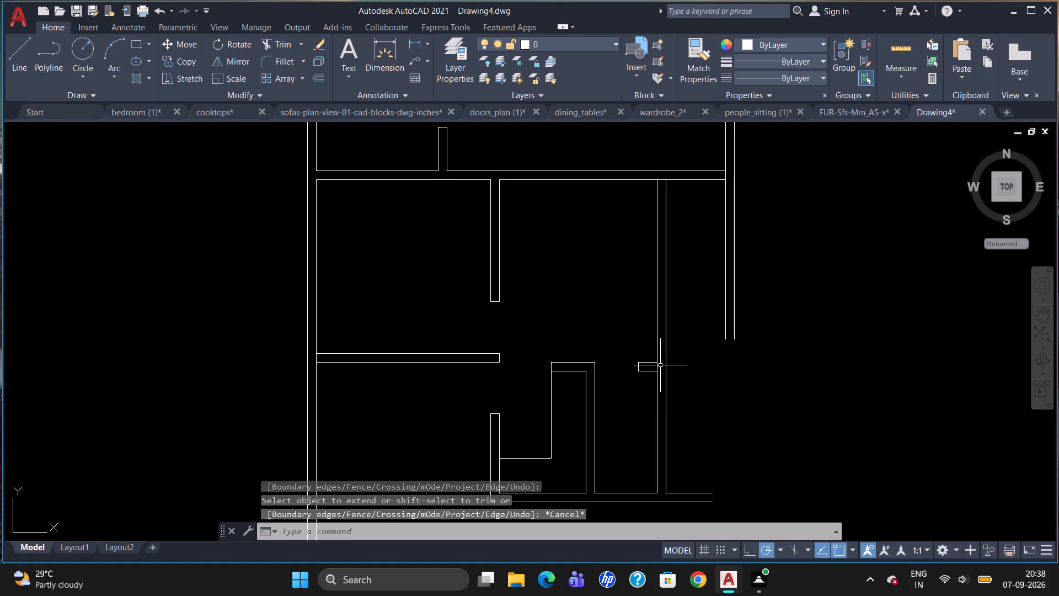
Draw a line across the extended vertical partition, starting 3' below its junction with the middle horizontal partition using tracking.
scroll(662, 369, down, 2)
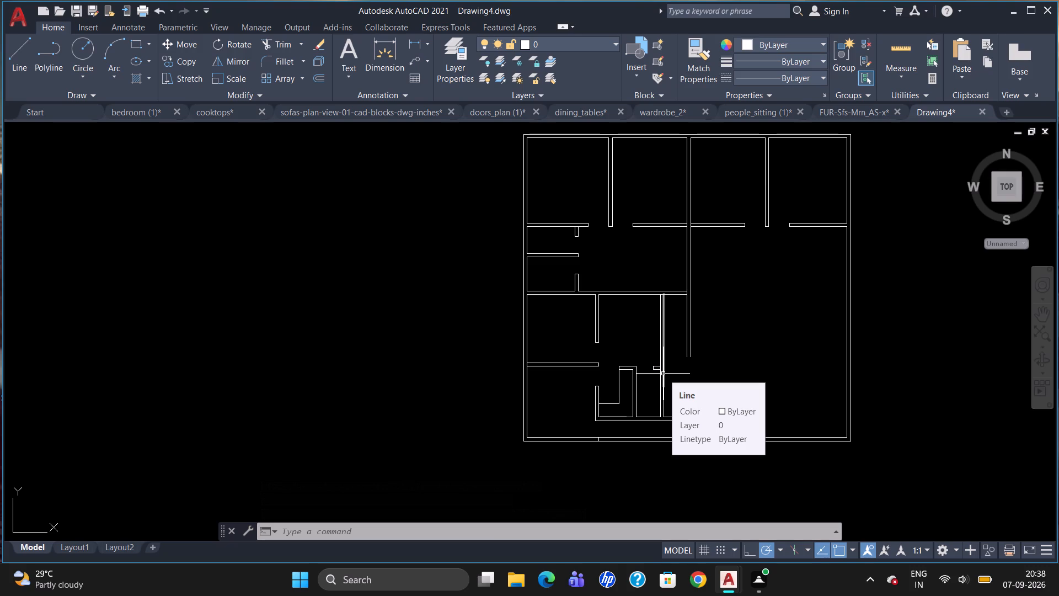
scroll(656, 345, up, 1)
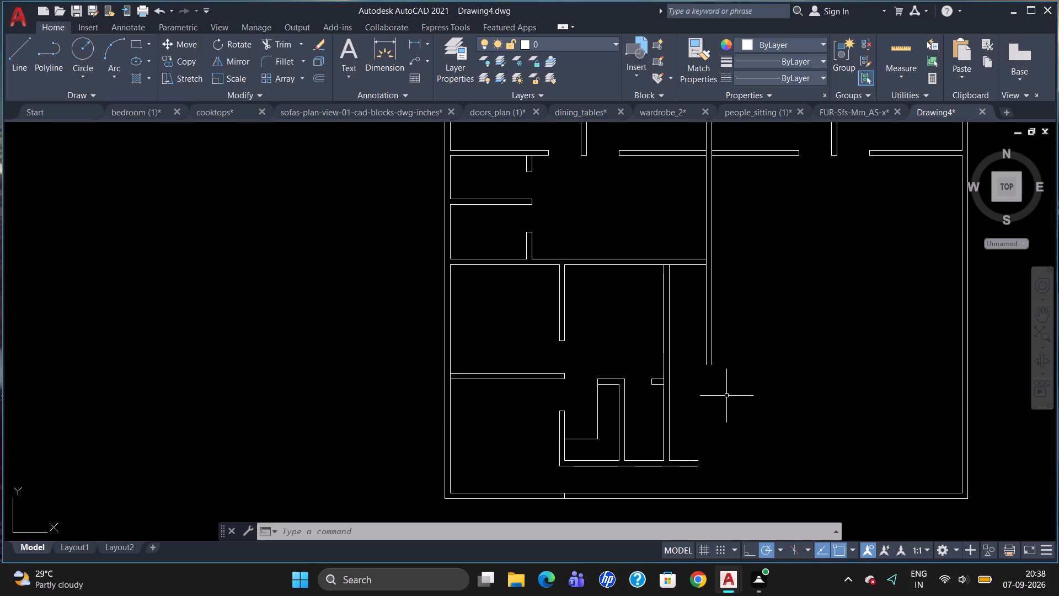
scroll(698, 338, up, 1)
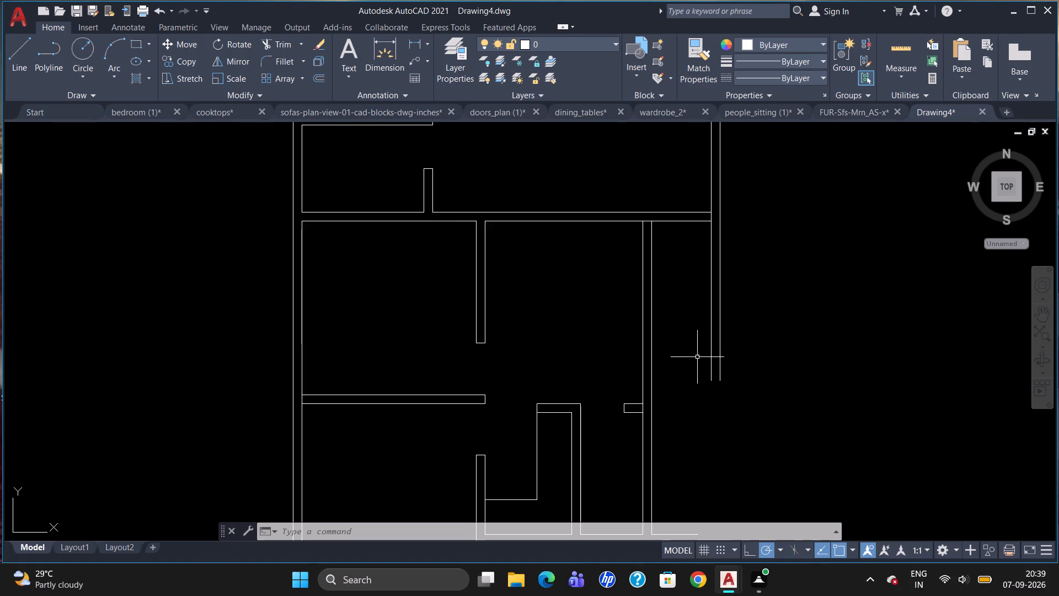
scroll(718, 392, down, 1)
scroll(676, 231, up, 1)
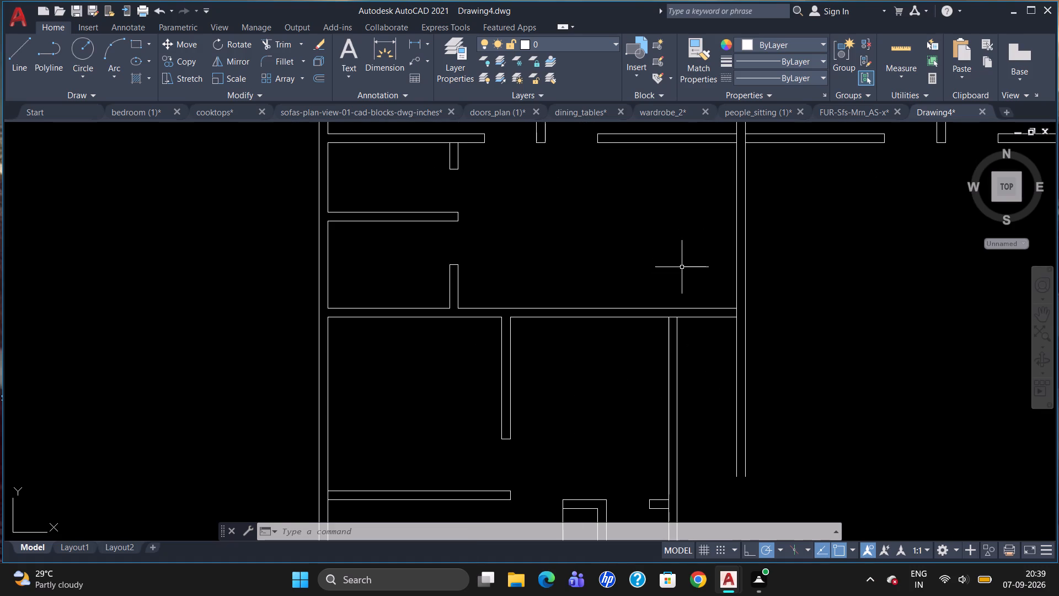
scroll(682, 256, down, 1)
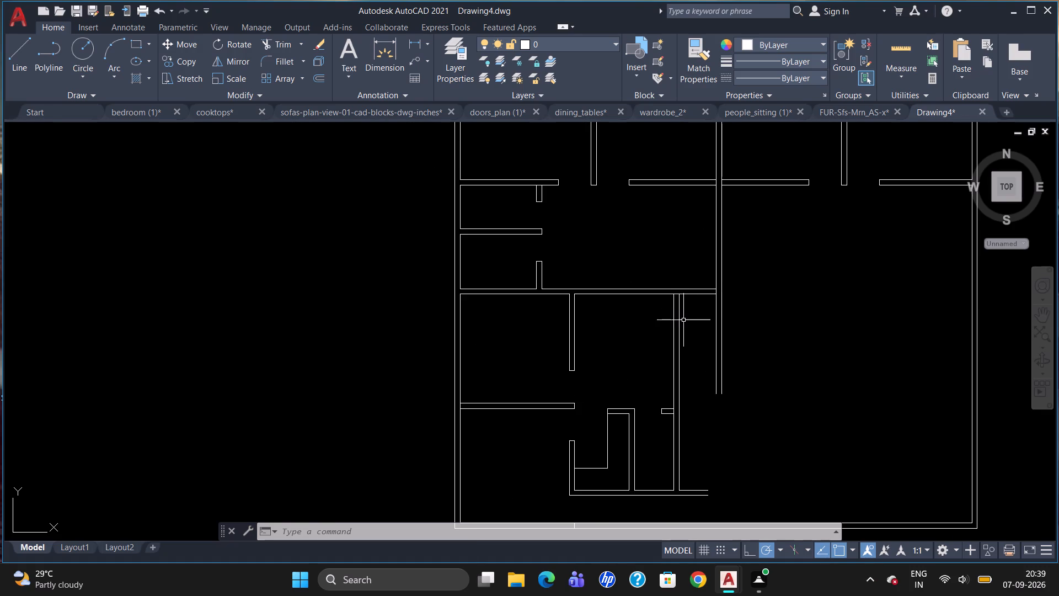
key(l)
key(Return)
key(t)
key(k)
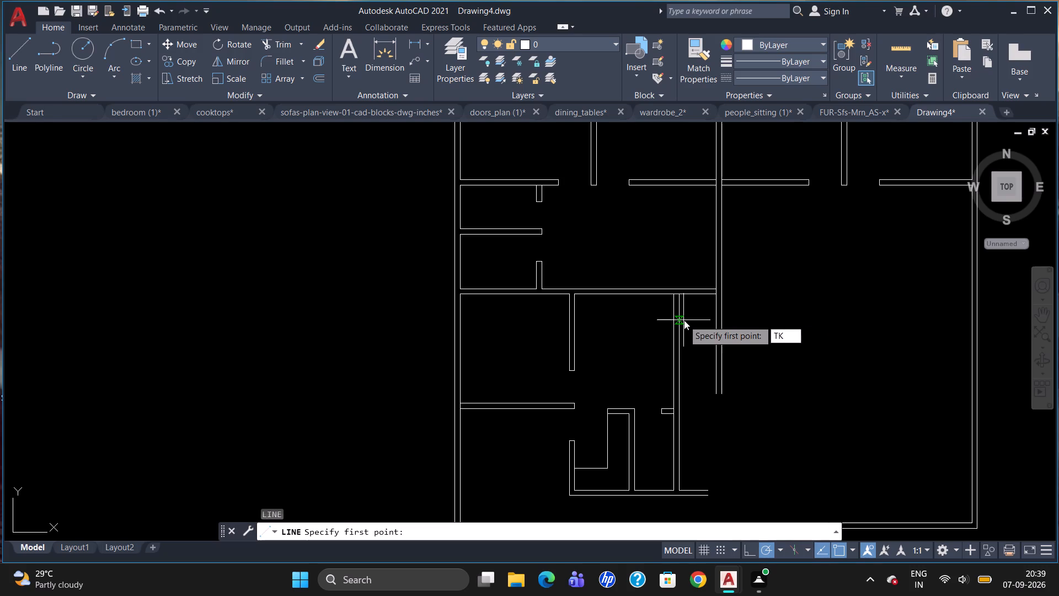
key(Return)
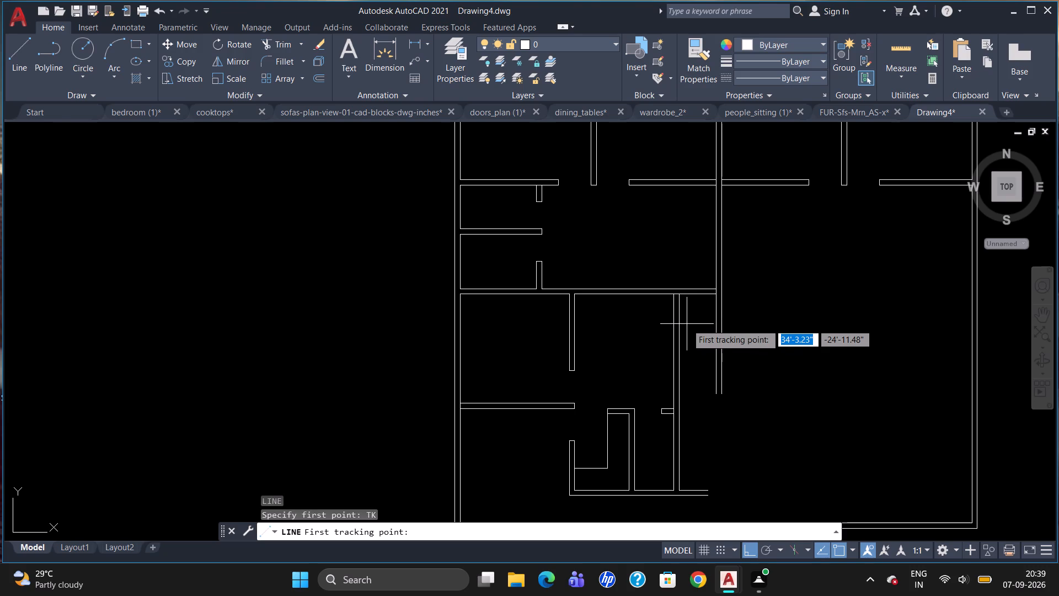
scroll(687, 323, up, 2)
click(669, 255)
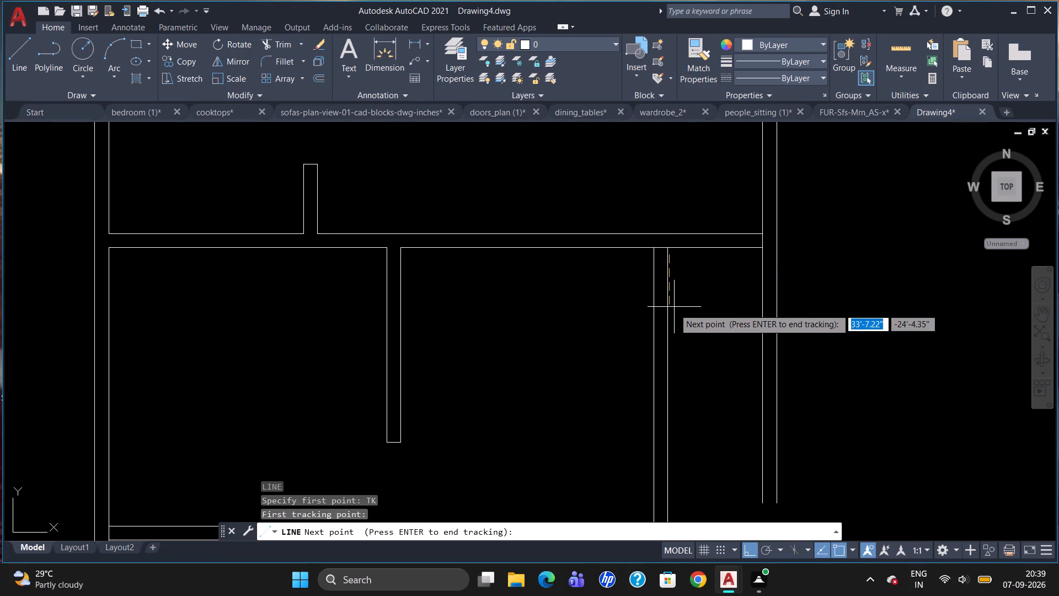
key(3)
key(apostrophe)
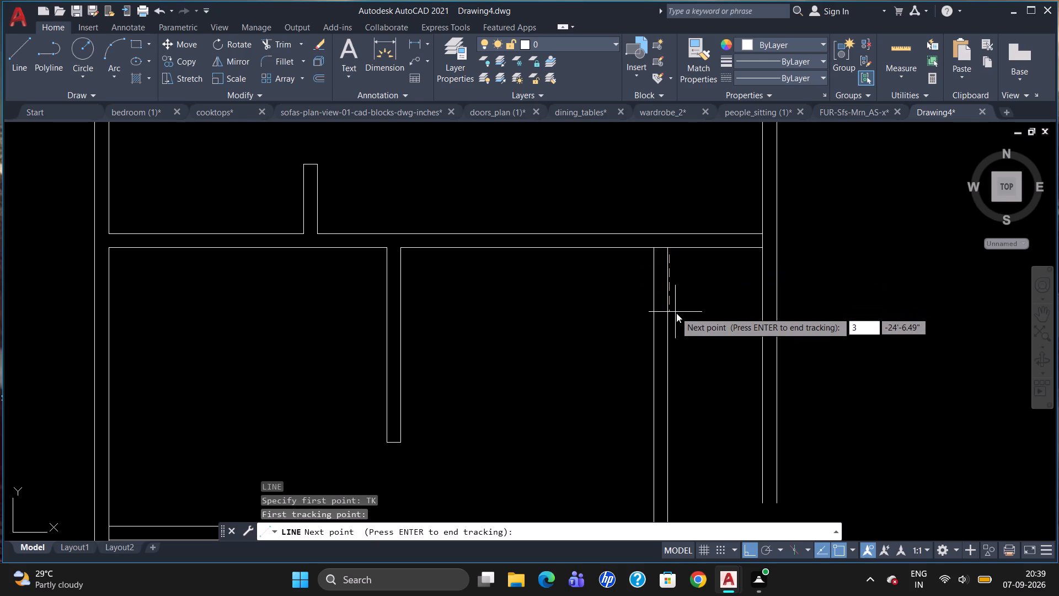
key(Return)
key(Return)
scroll(655, 340, up, 3)
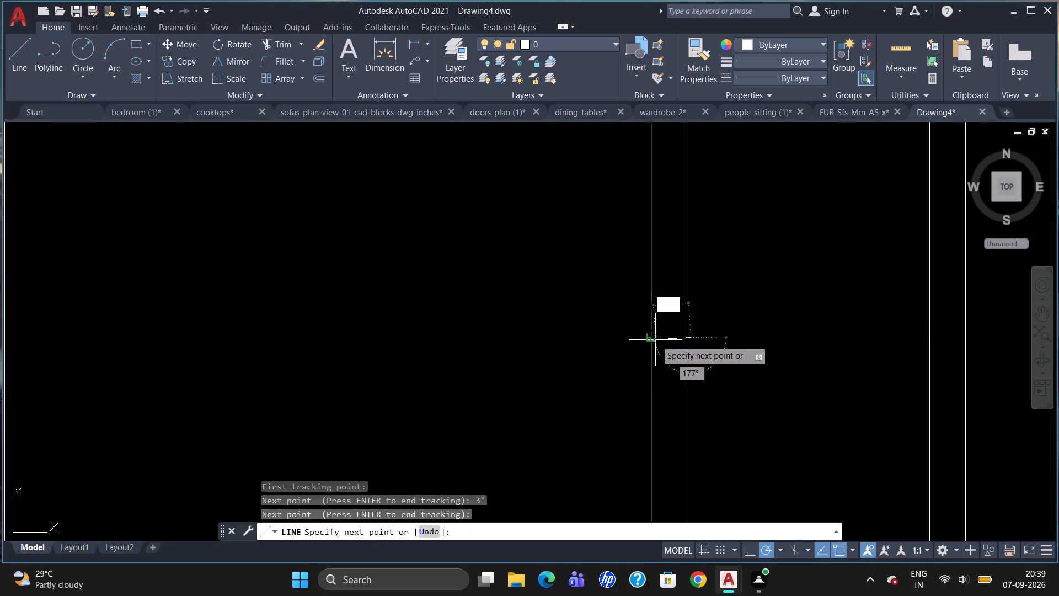
click(649, 336)
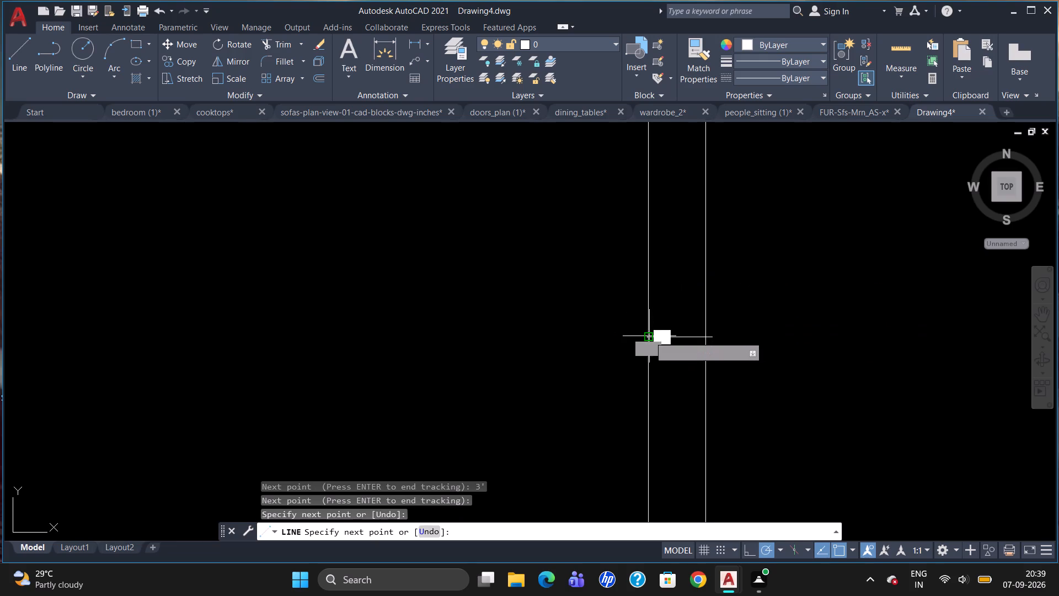
Trim the short cross line's overhang beyond the far face of the extended vertical partition.
key(Escape)
text(TR)
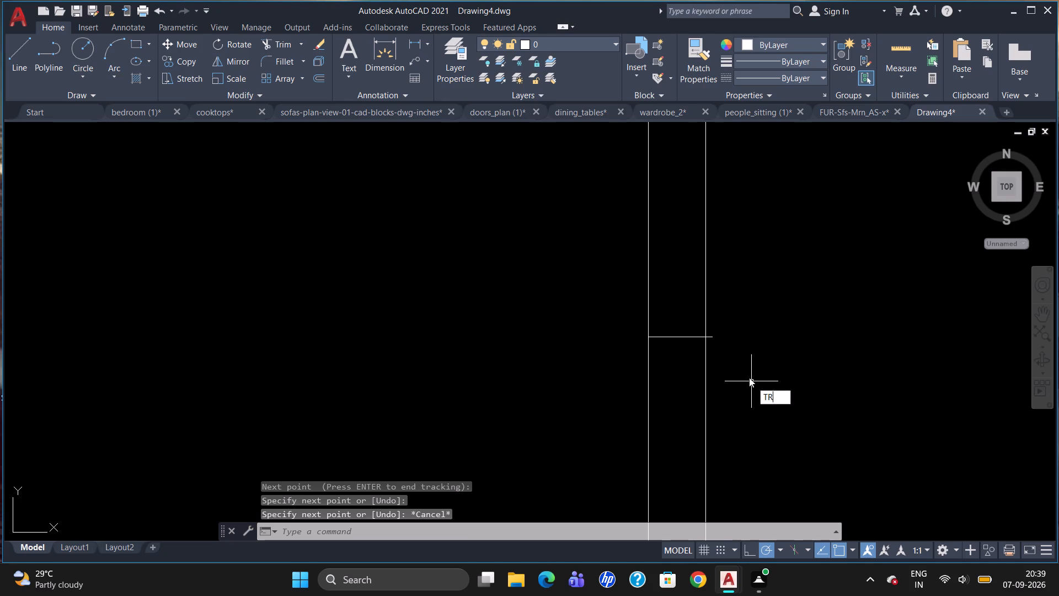
key(Return)
key(Return)
click(713, 338)
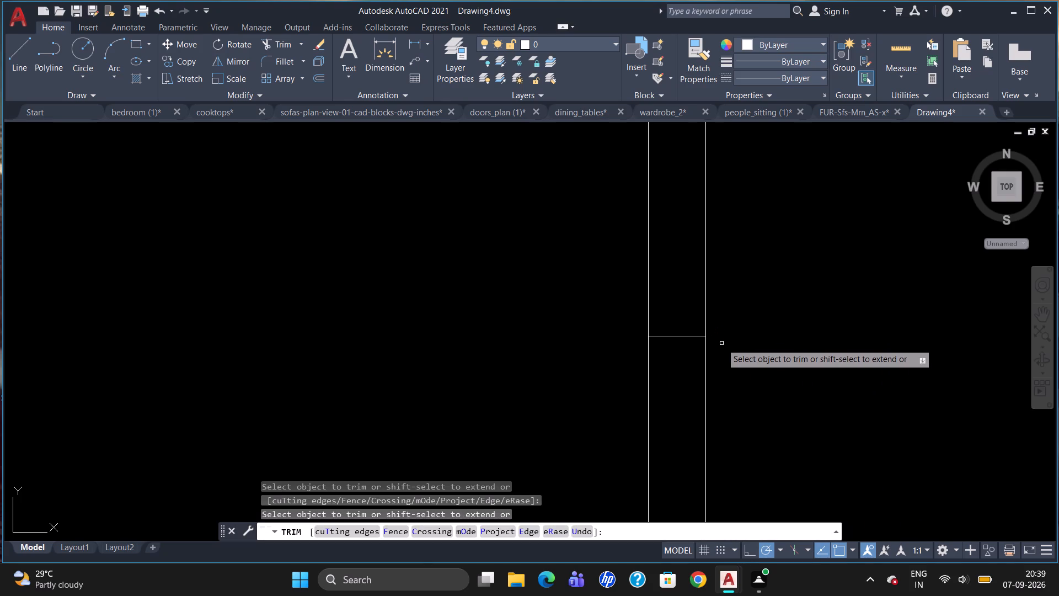
key(Escape)
Trim both lines of the vertical partition between the middle horizontal partition and the cross line to make a 3' opening.
scroll(724, 352, down, 2)
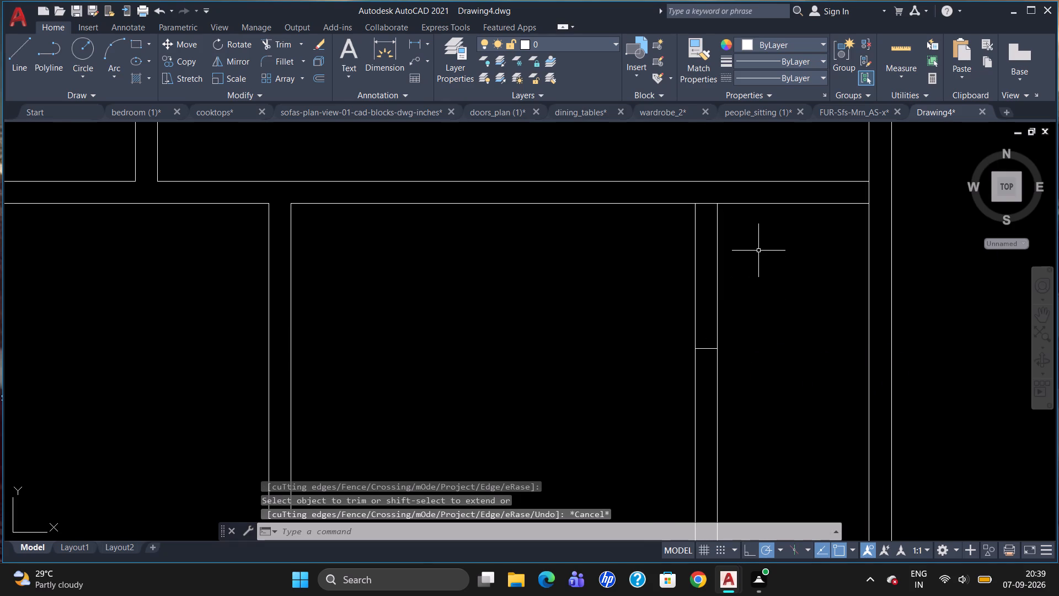
text(TR)
key(Return)
key(Return)
drag(758, 257, 687, 283)
click(687, 283)
key(Escape)
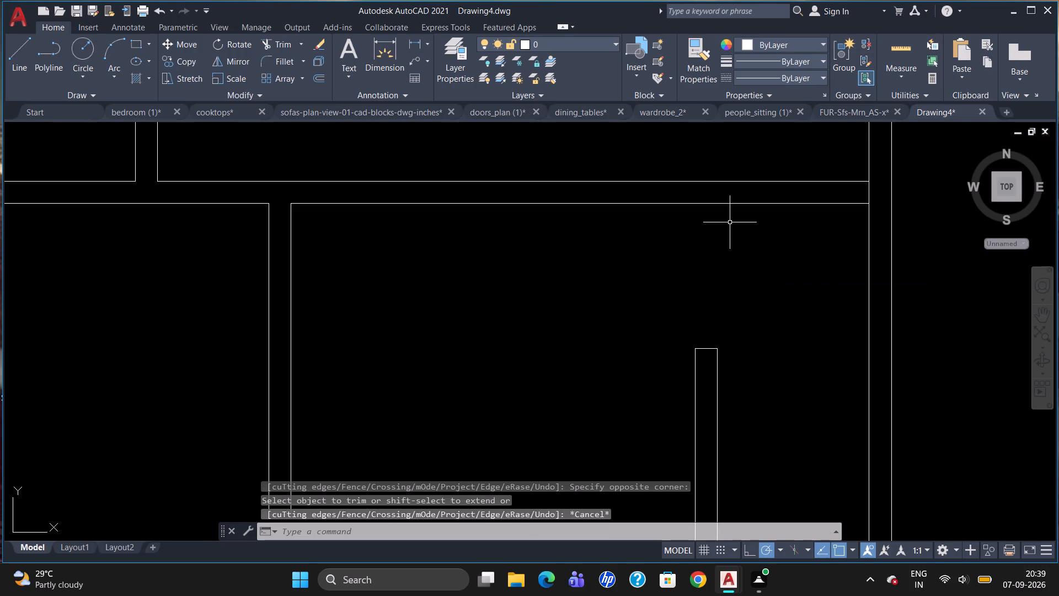
Draw a horizontal line from the middle partition's upper line at the long vertical wall across to the outer wall's inner face.
scroll(730, 221, down, 3)
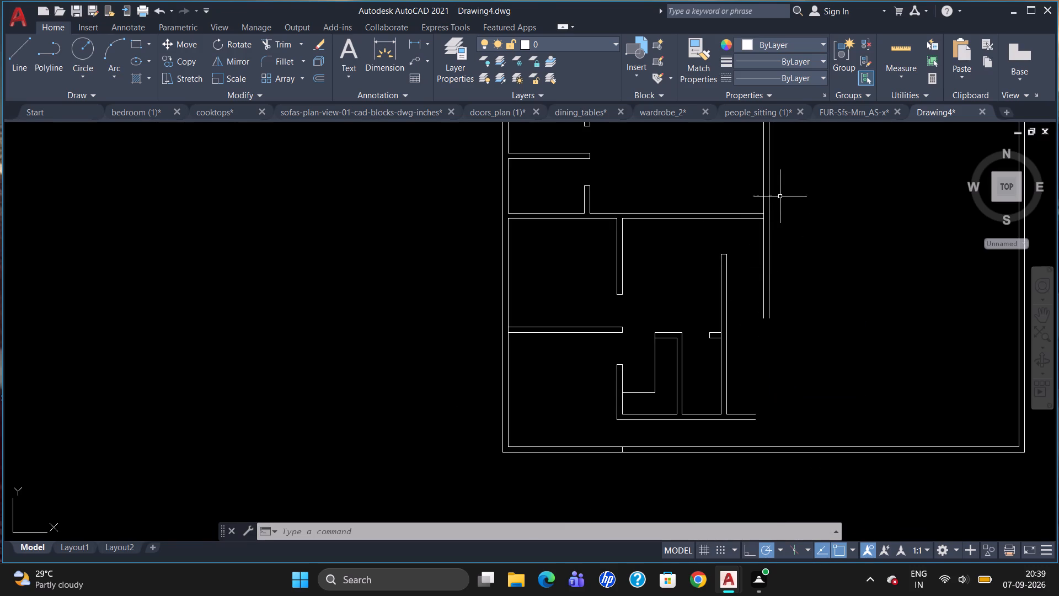
scroll(780, 194, up, 1)
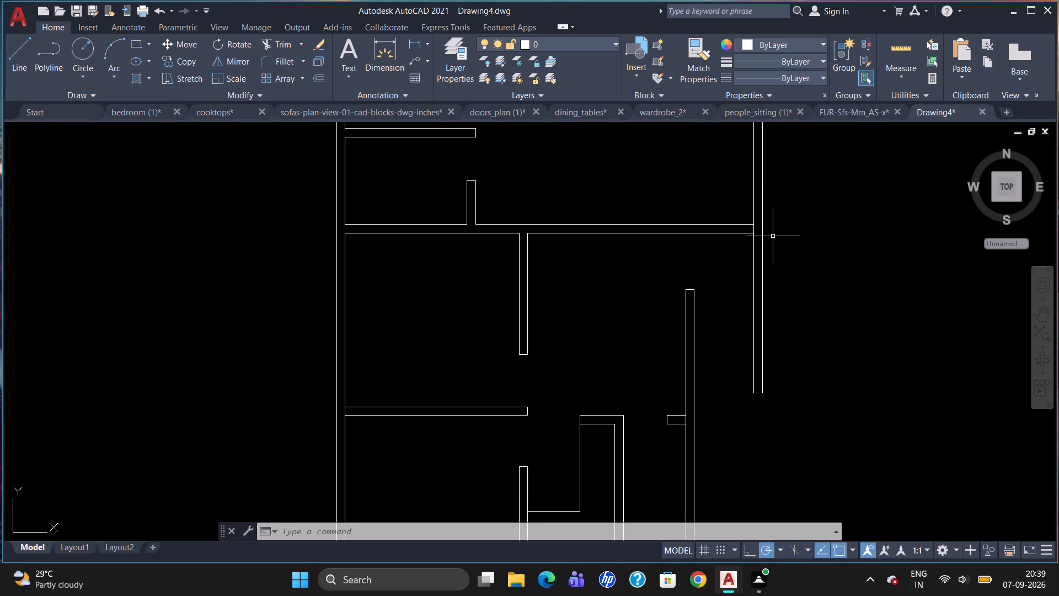
scroll(773, 267, down, 1)
scroll(793, 217, up, 3)
scroll(702, 304, down, 3)
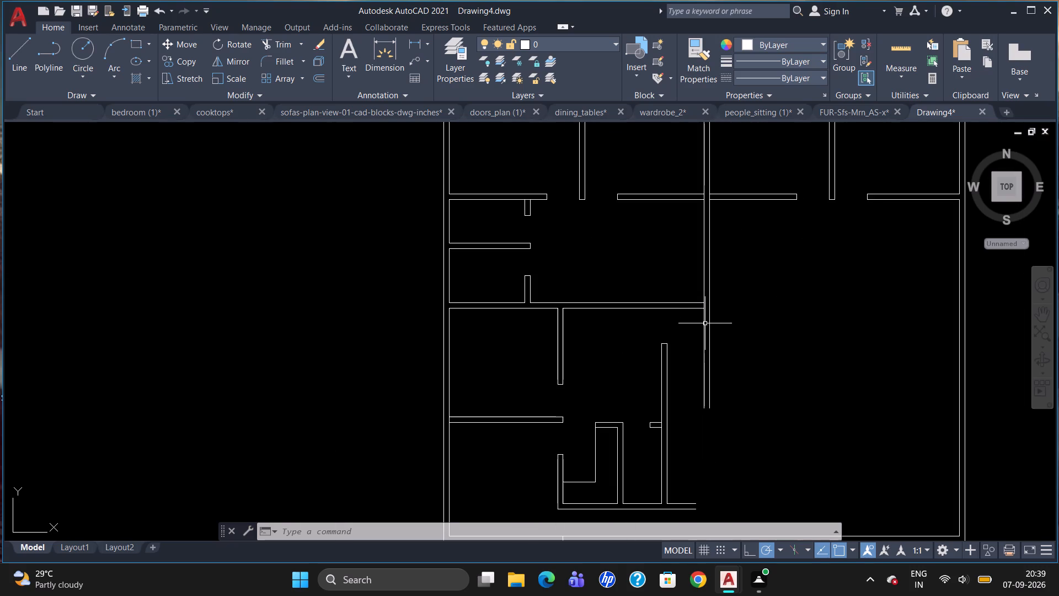
key(l)
key(Return)
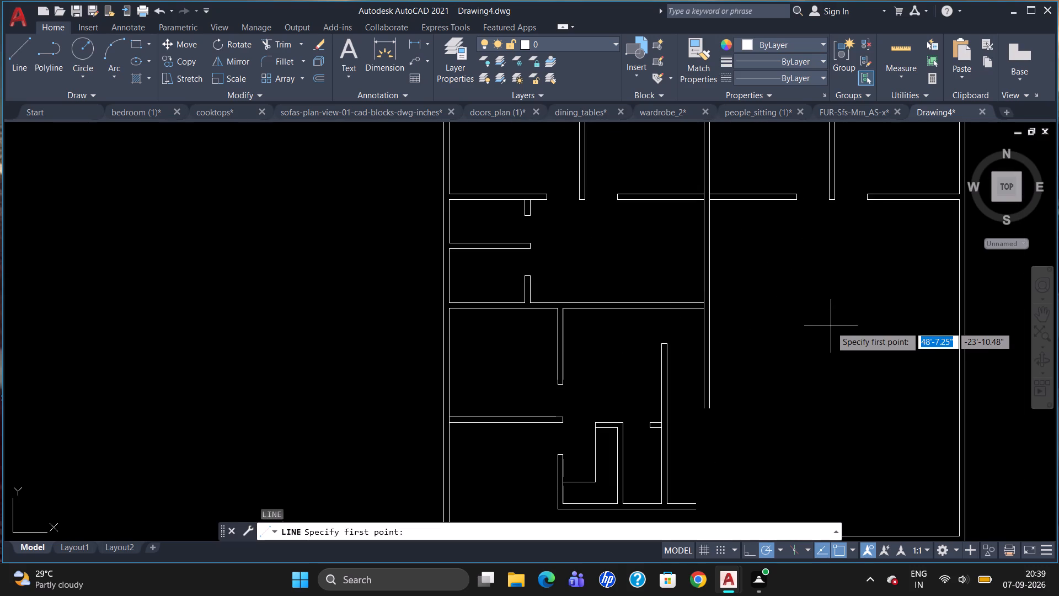
scroll(778, 305, up, 1)
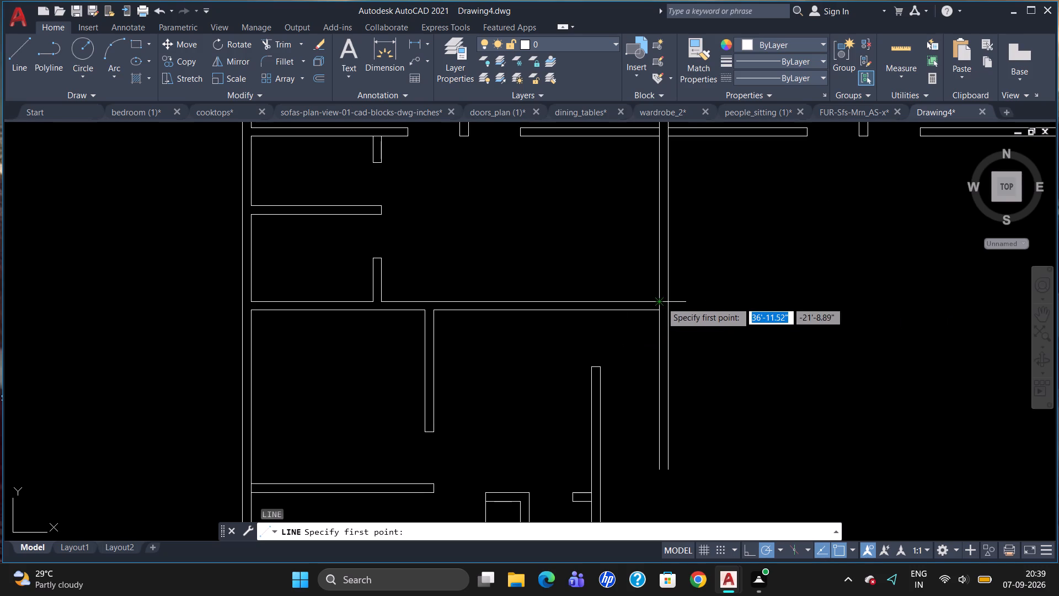
click(656, 302)
scroll(823, 308, down, 2)
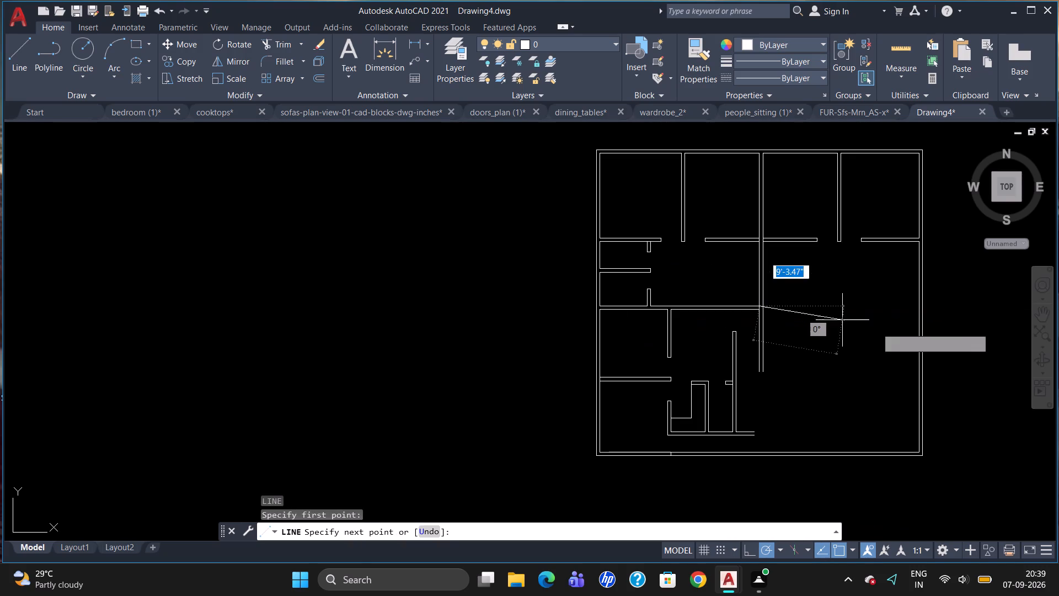
click(918, 305)
key(Escape)
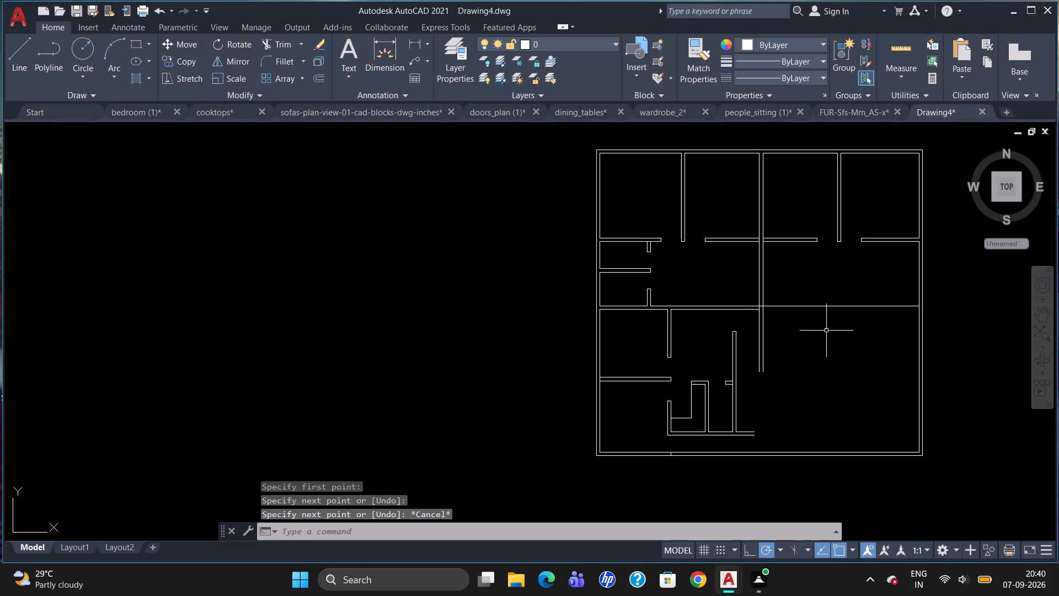
Offset the new horizontal line 6" downward to form the second face of the partition.
key(o)
key(Return)
text(6")
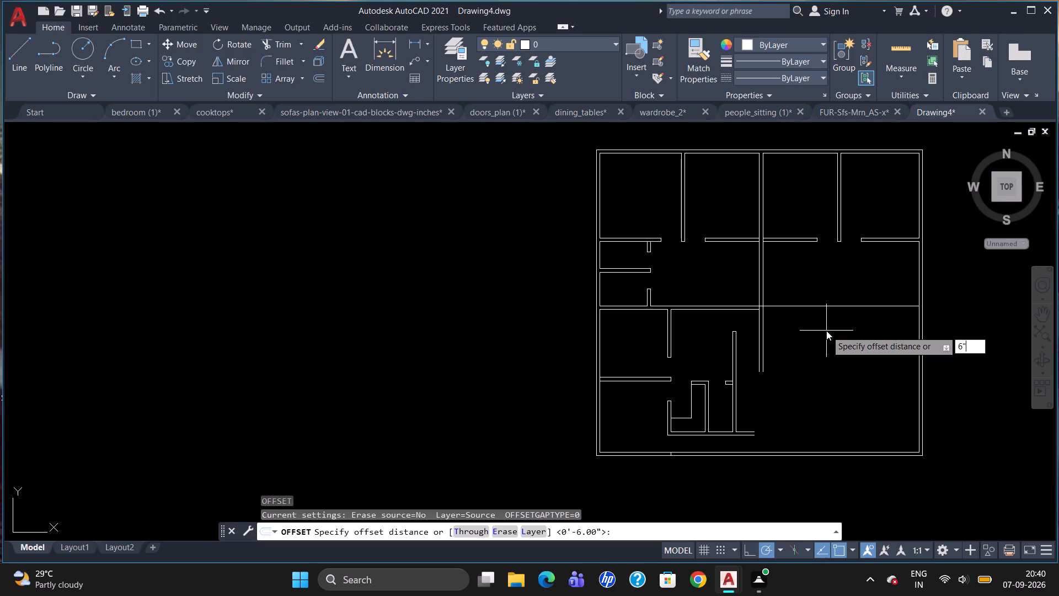
key(Return)
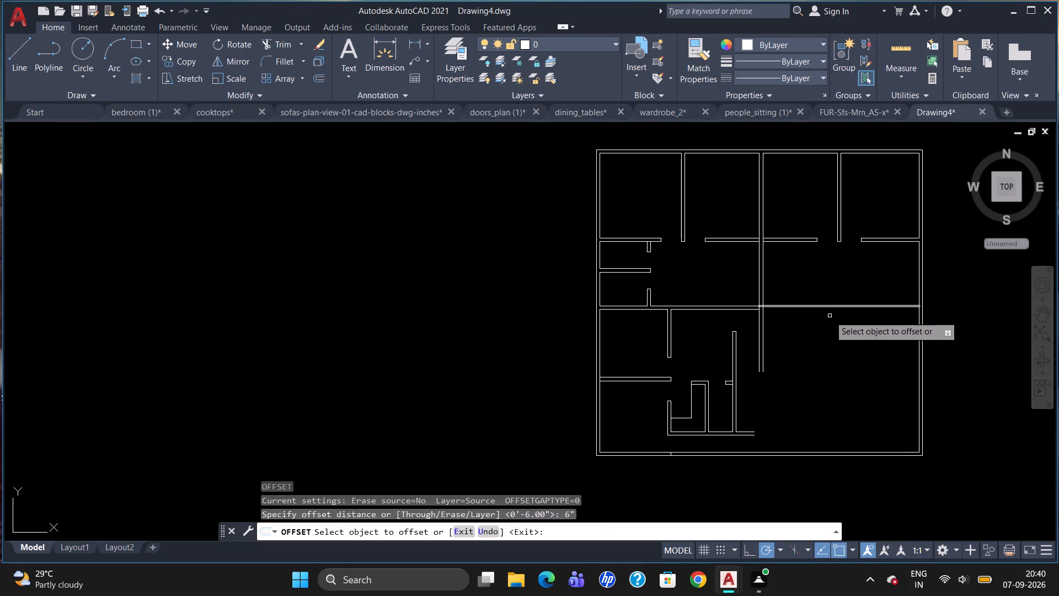
click(830, 307)
click(831, 316)
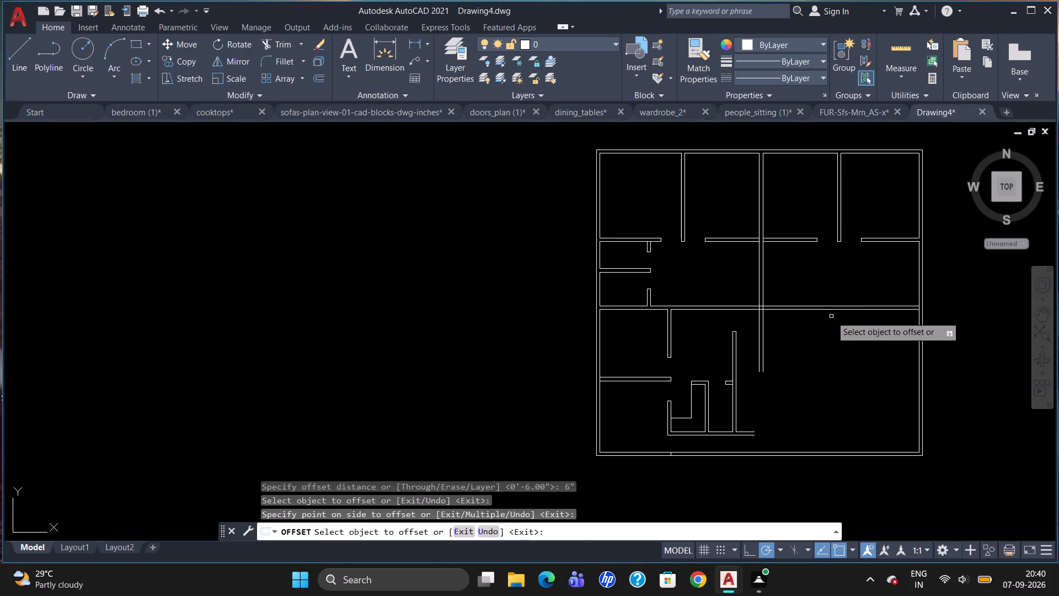
key(Escape)
Trim the new partition's upper line where it crosses between the two faces of the long vertical wall.
scroll(750, 299, up, 3)
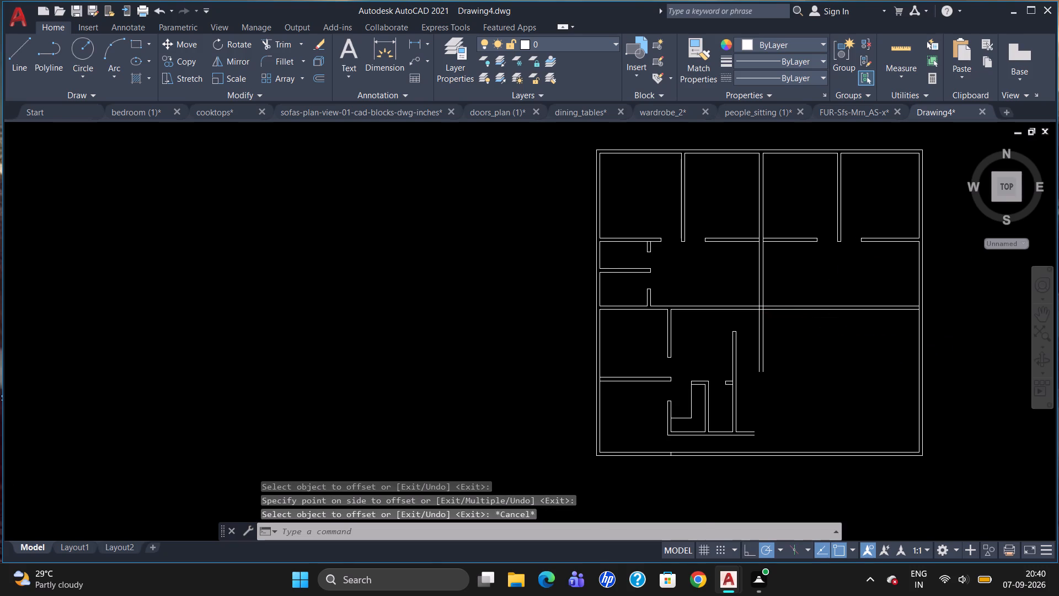
text(TR)
key(Return)
key(Return)
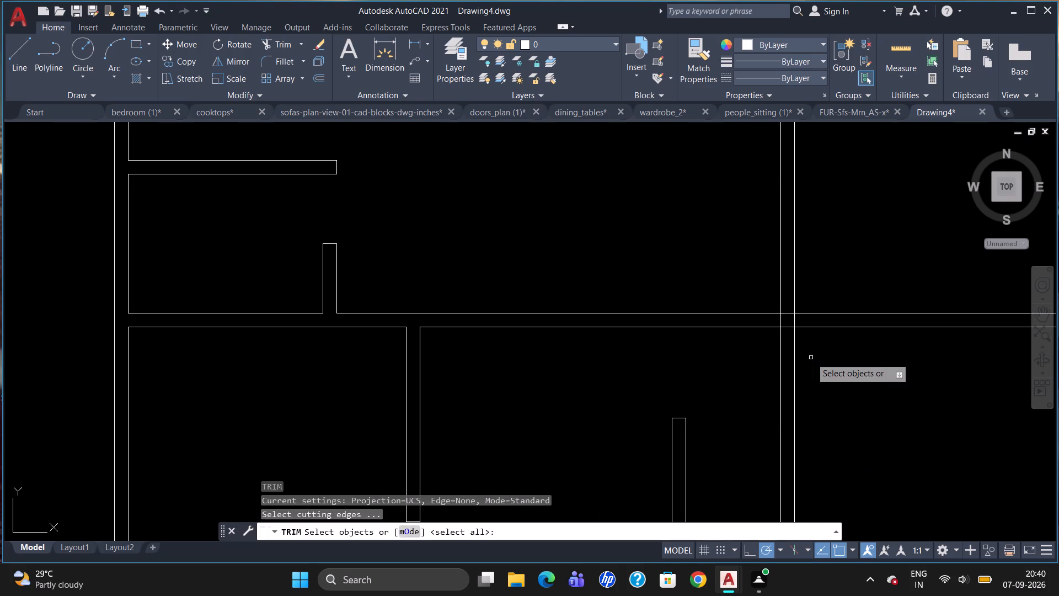
click(786, 327)
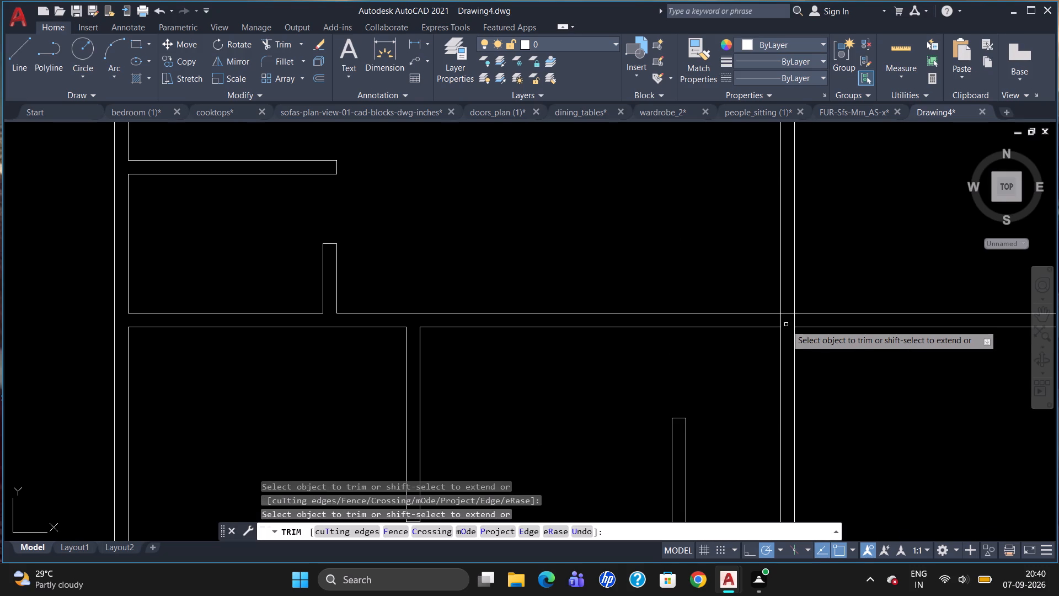
key(u)
key(Return)
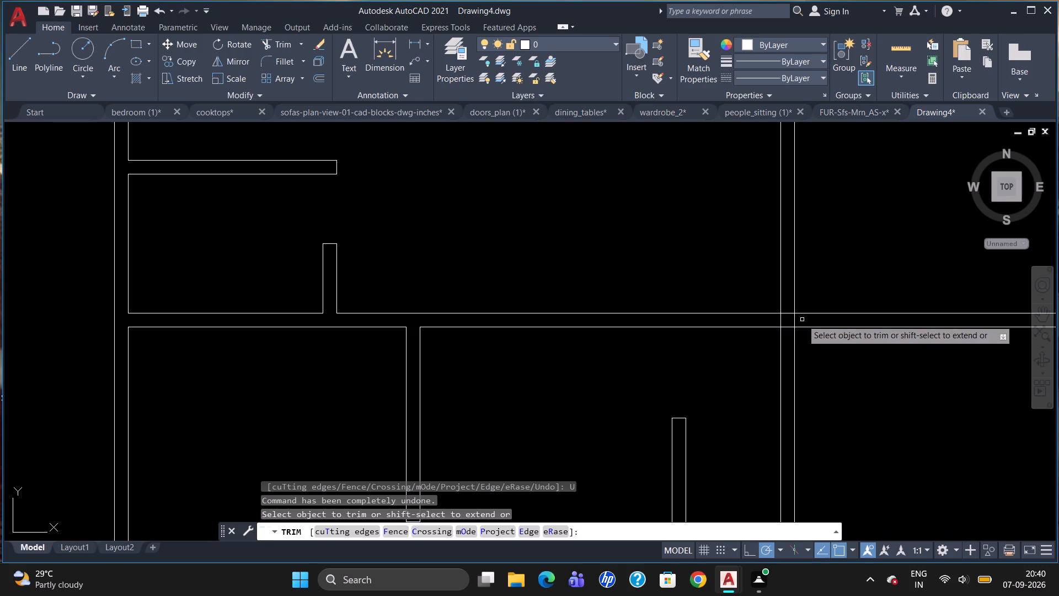
click(788, 311)
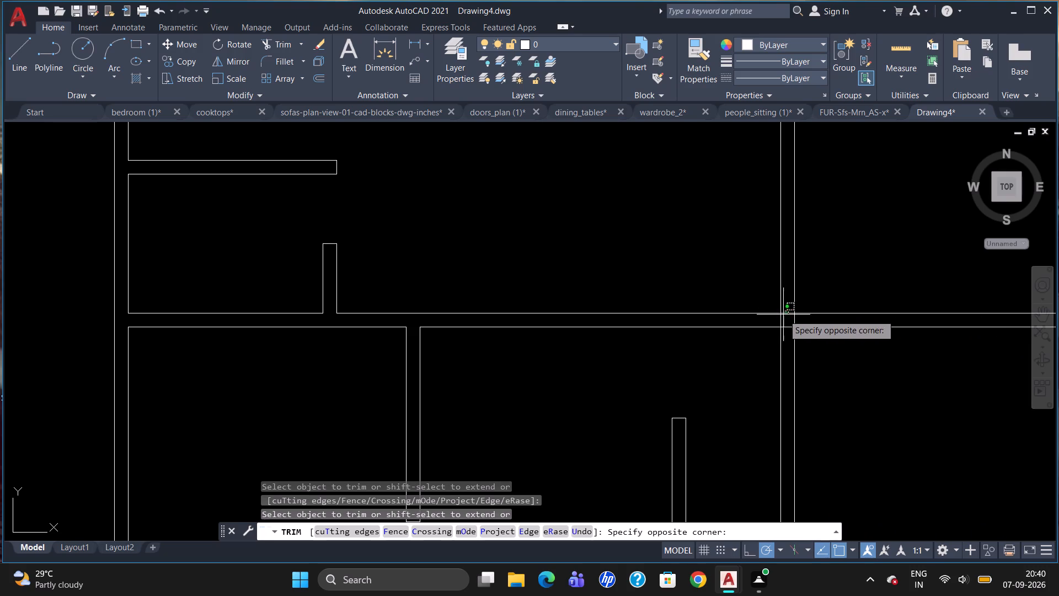
click(783, 315)
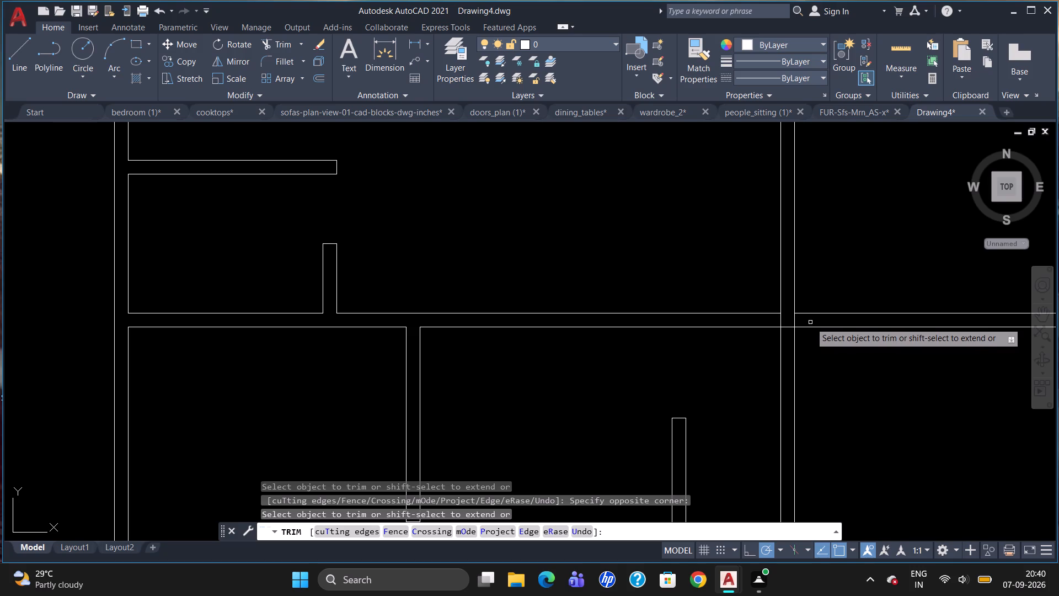
key(Escape)
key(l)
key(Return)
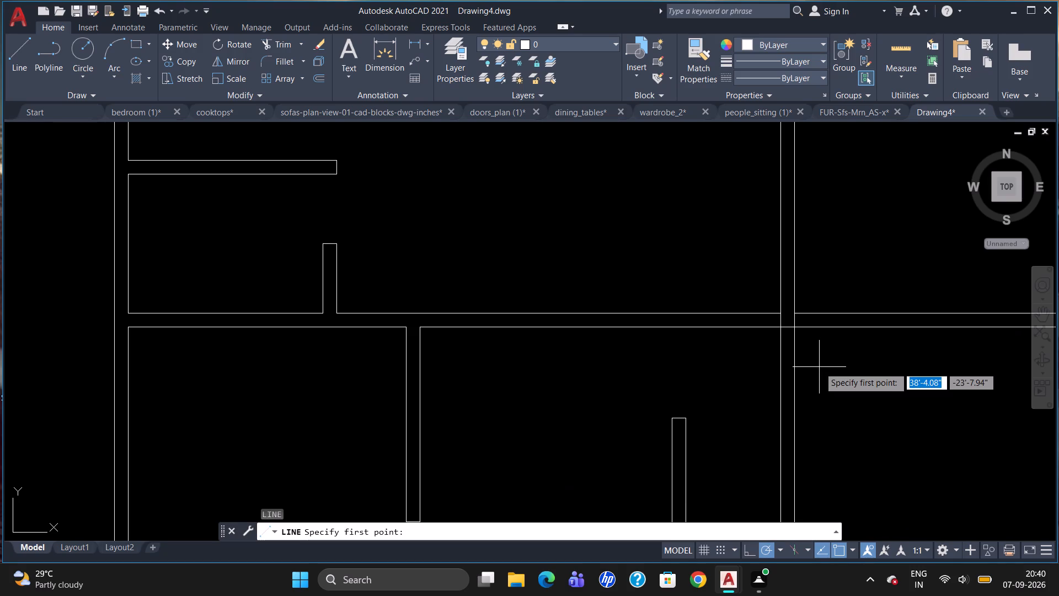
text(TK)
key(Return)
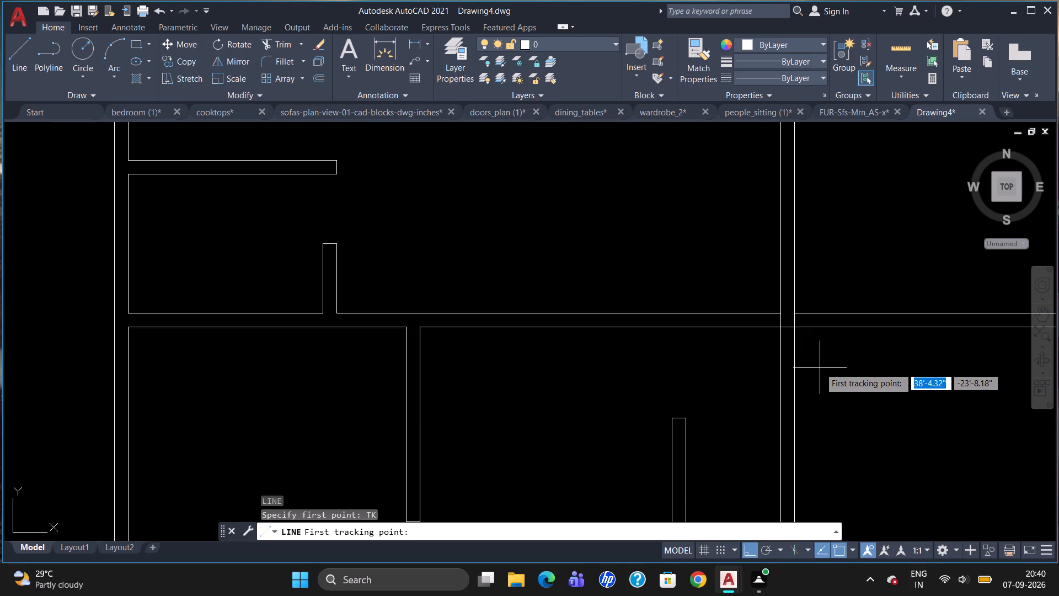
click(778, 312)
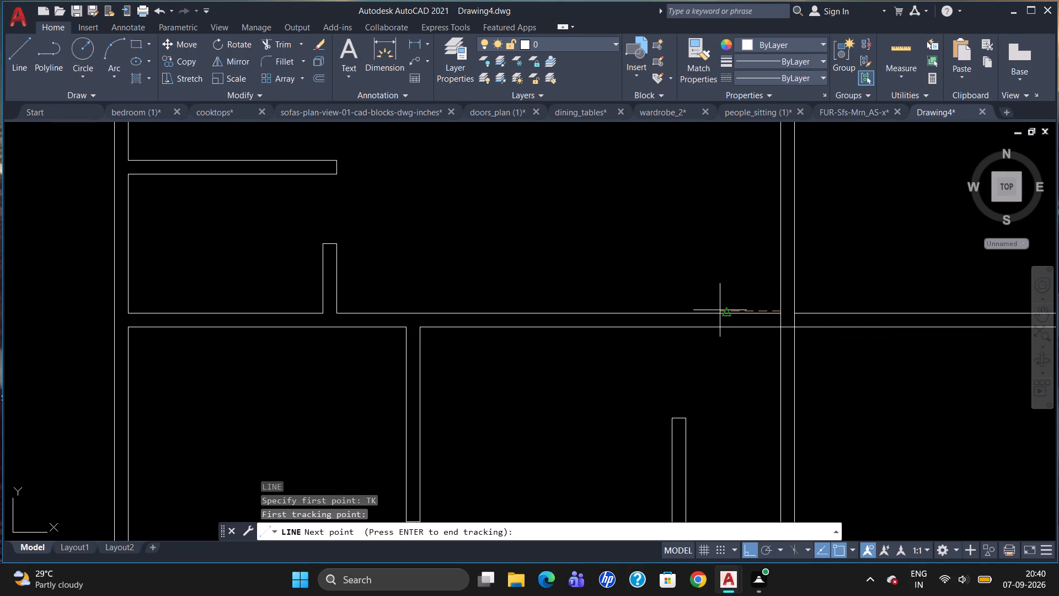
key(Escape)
Draw a line across the middle horizontal partition, 3' from its junction with the long vertical wall, using tracking.
key(l)
key(Return)
text(TK)
key(Return)
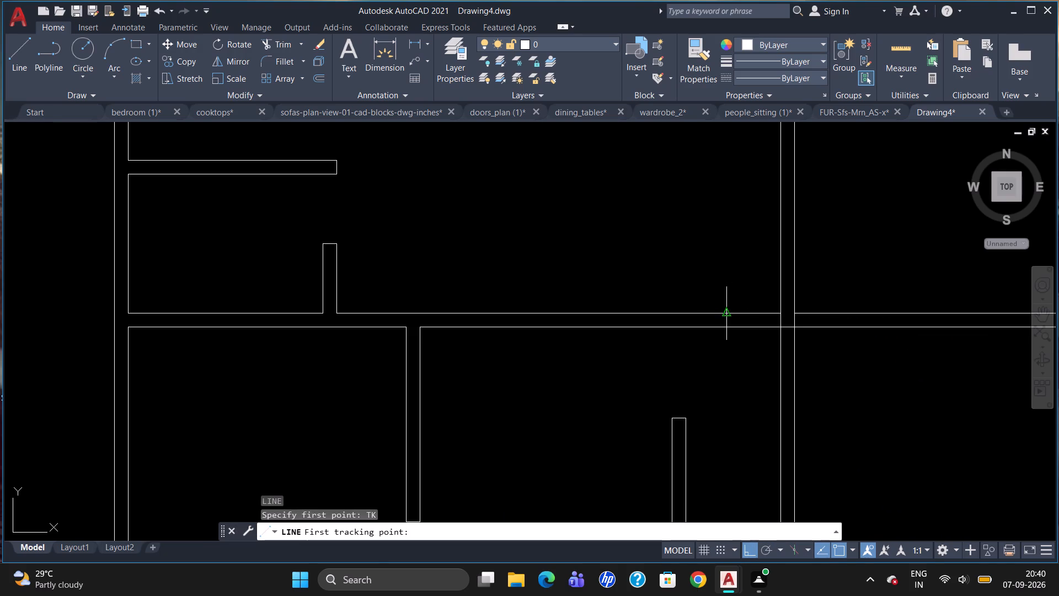
click(778, 317)
text(3')
key(Return)
key(Return)
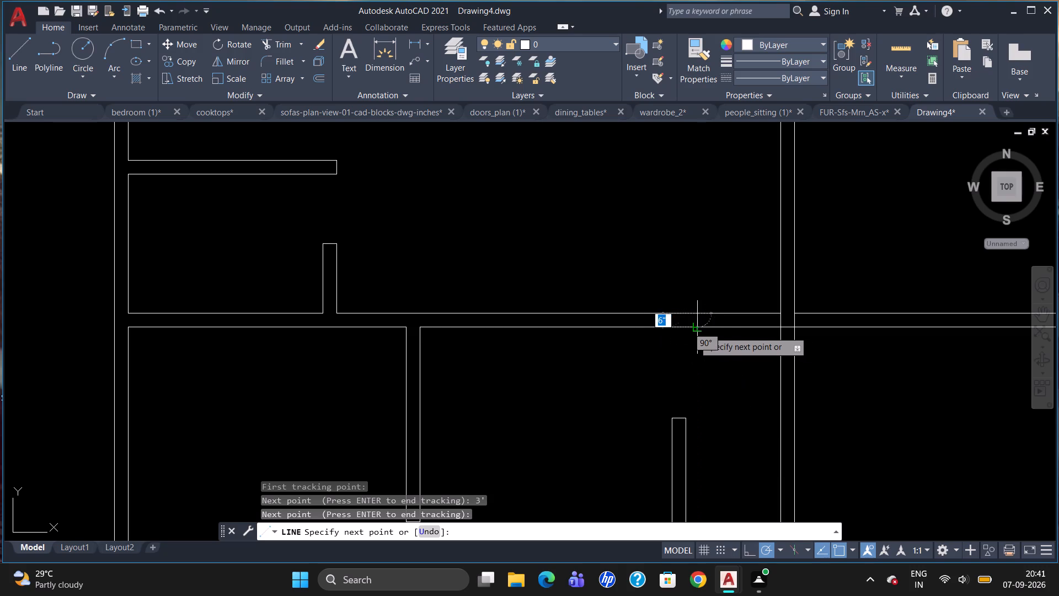
click(699, 330)
key(Escape)
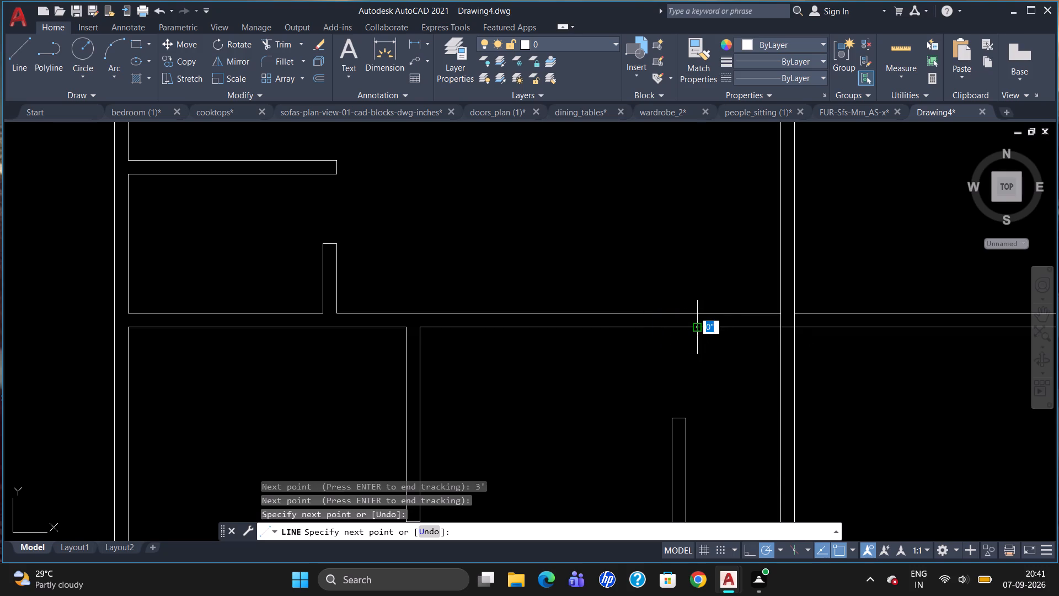
Trim both middle partition lines between the new cross line and the long vertical wall to open a 3' gap.
text(TR)
key(Return)
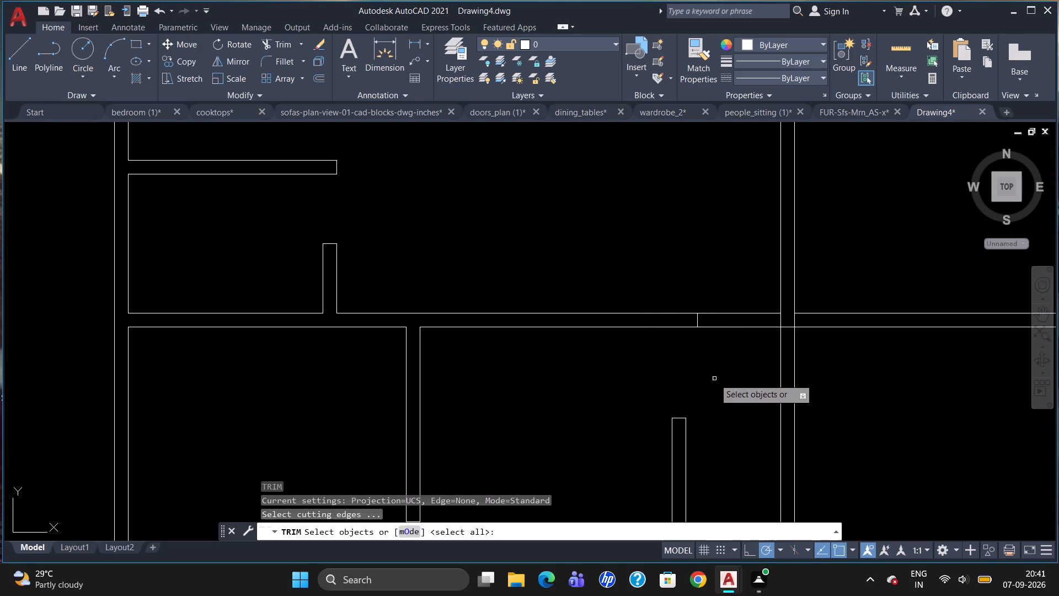
key(Return)
drag(724, 298, 729, 340)
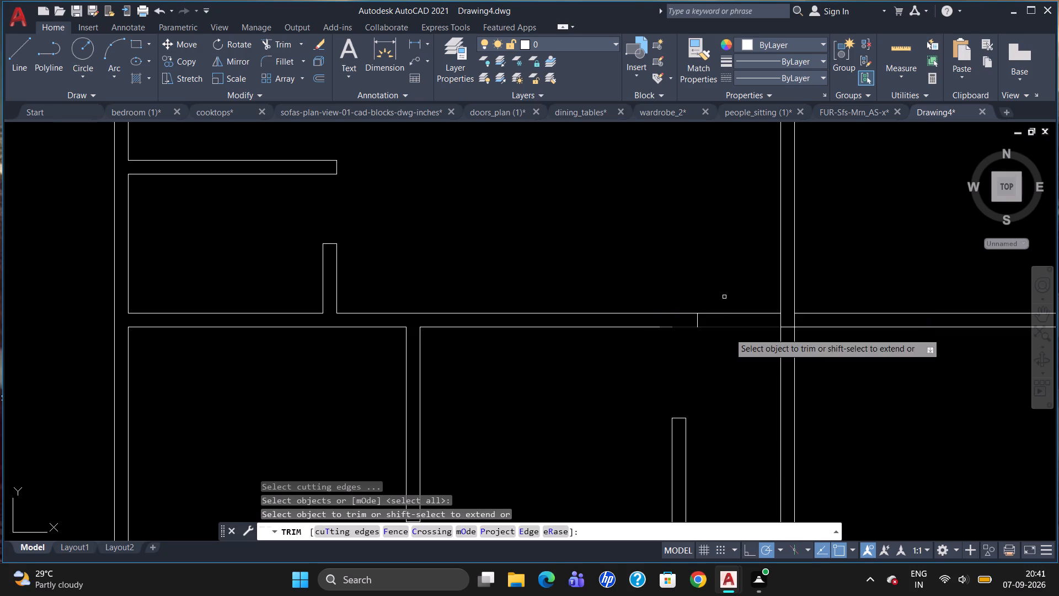
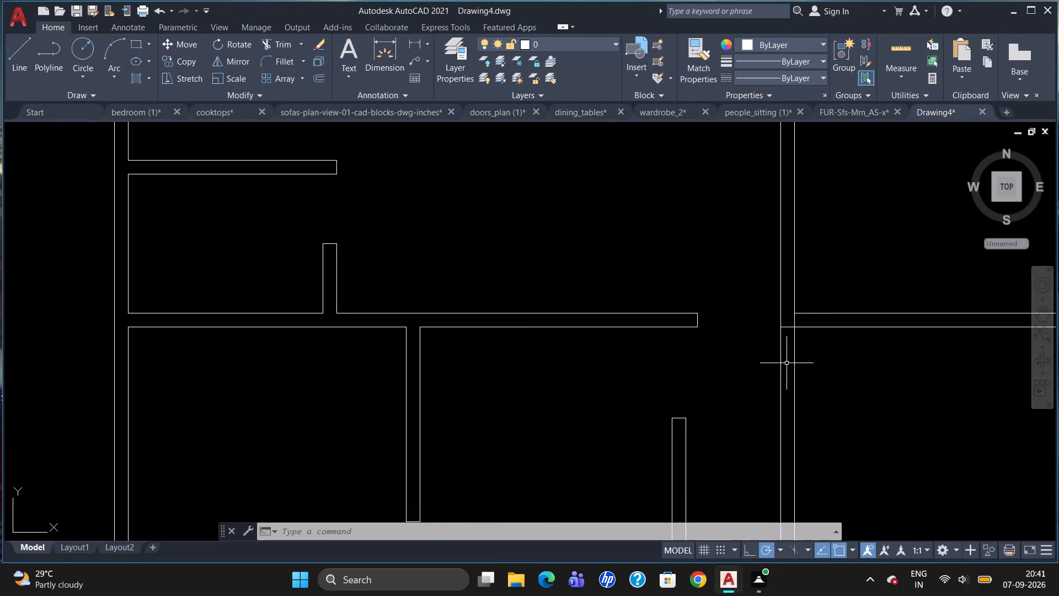
Draw a line across the middle horizontal partition east of the long vertical wall, 3' from that wall, using tracking.
scroll(783, 312, down, 1)
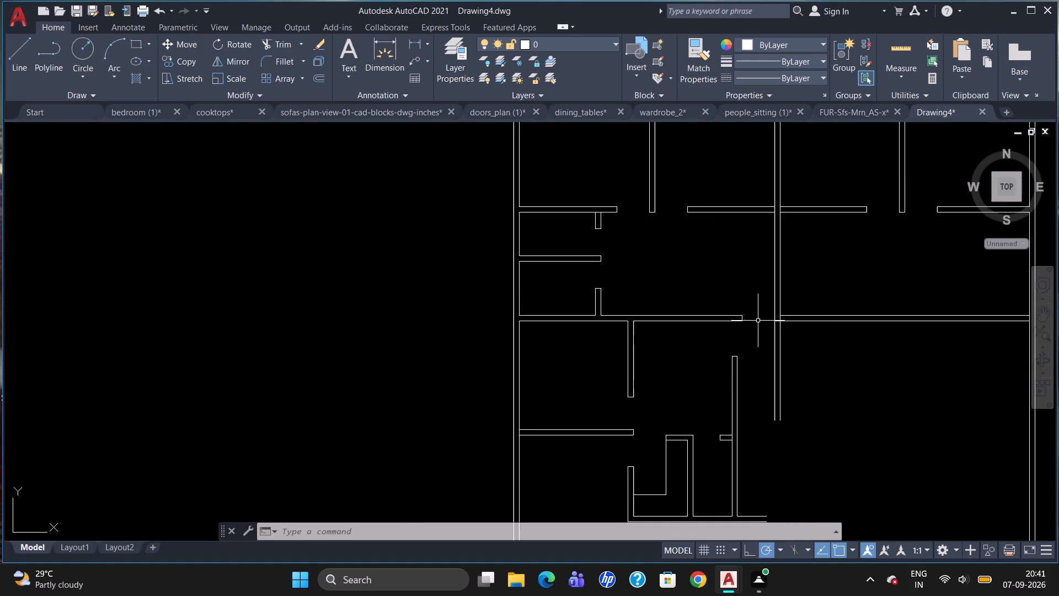
scroll(749, 325, down, 2)
scroll(793, 364, up, 2)
scroll(666, 359, down, 2)
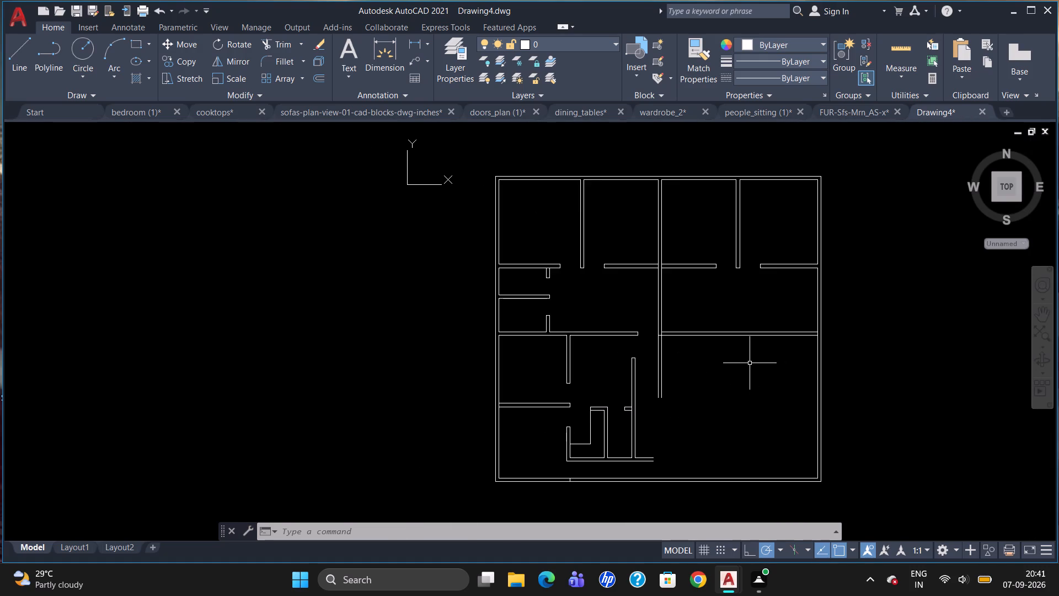
scroll(683, 353, up, 1)
key(l)
key(Return)
text(TK)
key(Return)
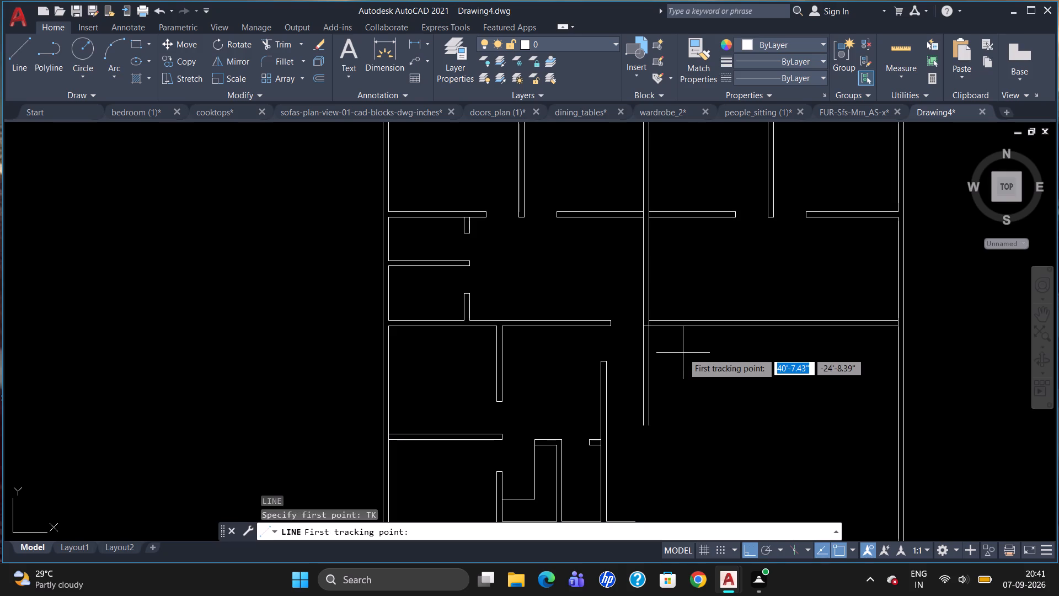
scroll(651, 315, up, 2)
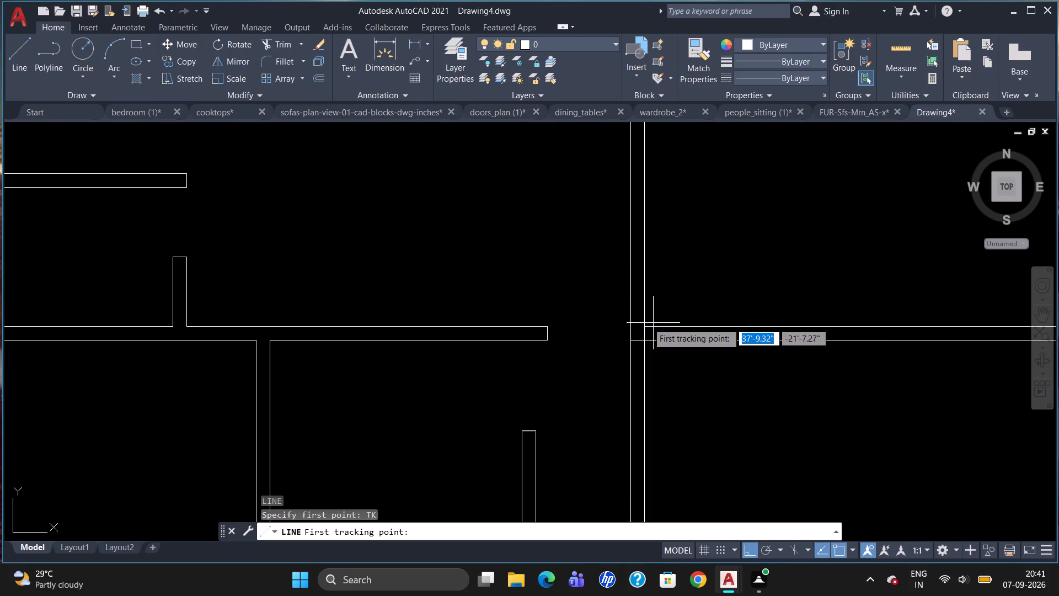
drag(646, 329, 651, 329)
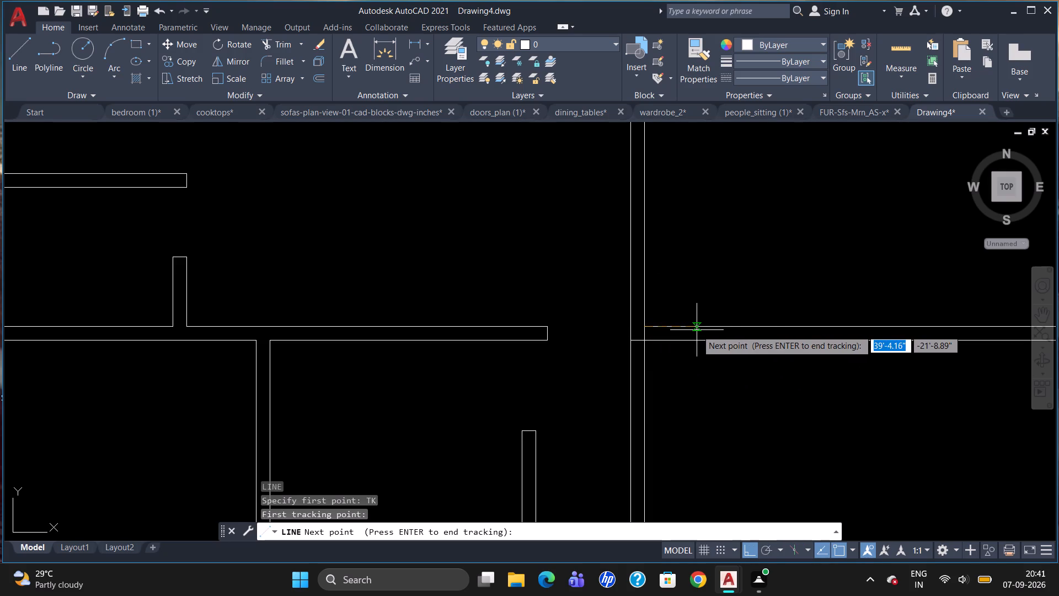
text(3')
key(Return)
key(Return)
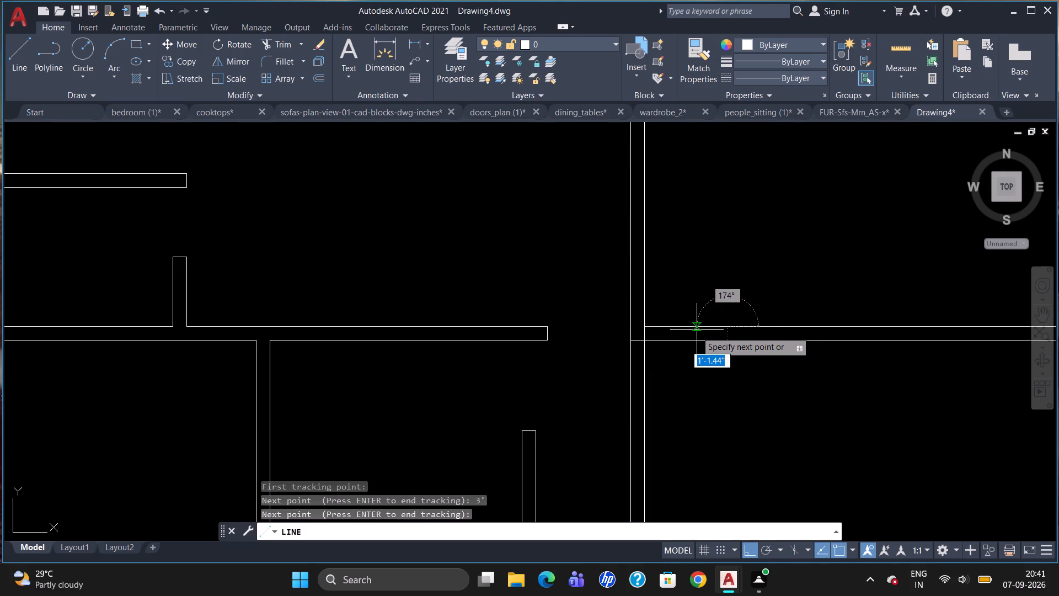
click(728, 343)
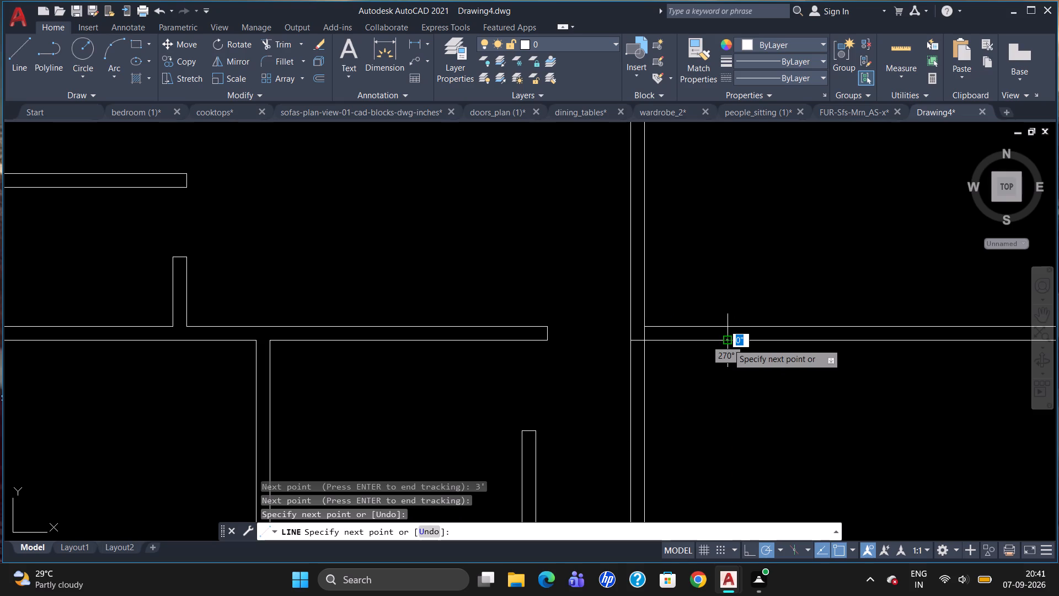
key(Escape)
Trim both lines of the eastern middle partition between the long vertical wall and the new cross line to open a 3' gap.
text(TR)
key(Return)
key(Return)
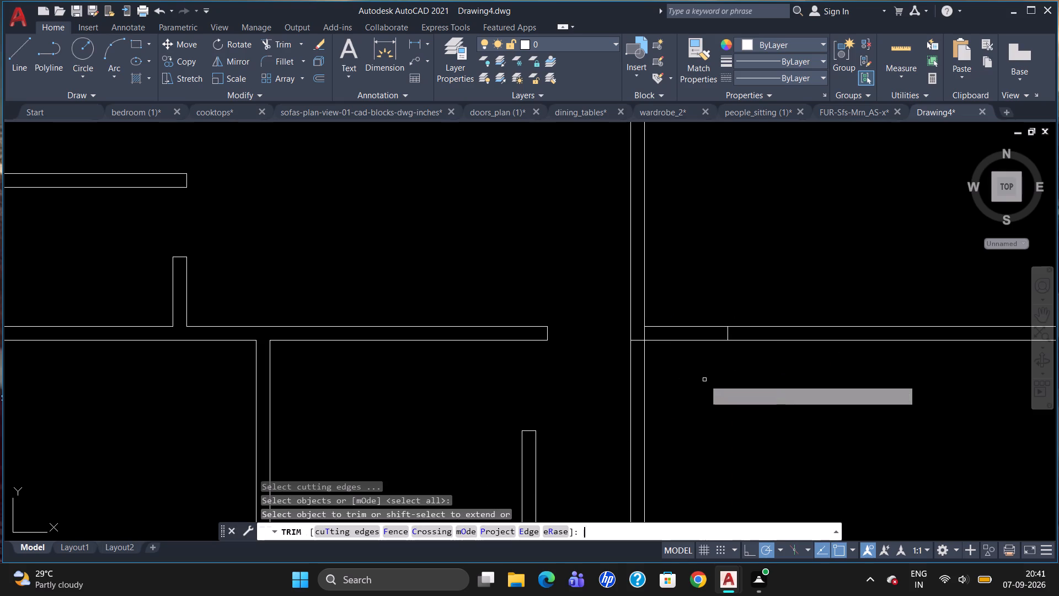
drag(684, 302, 688, 371)
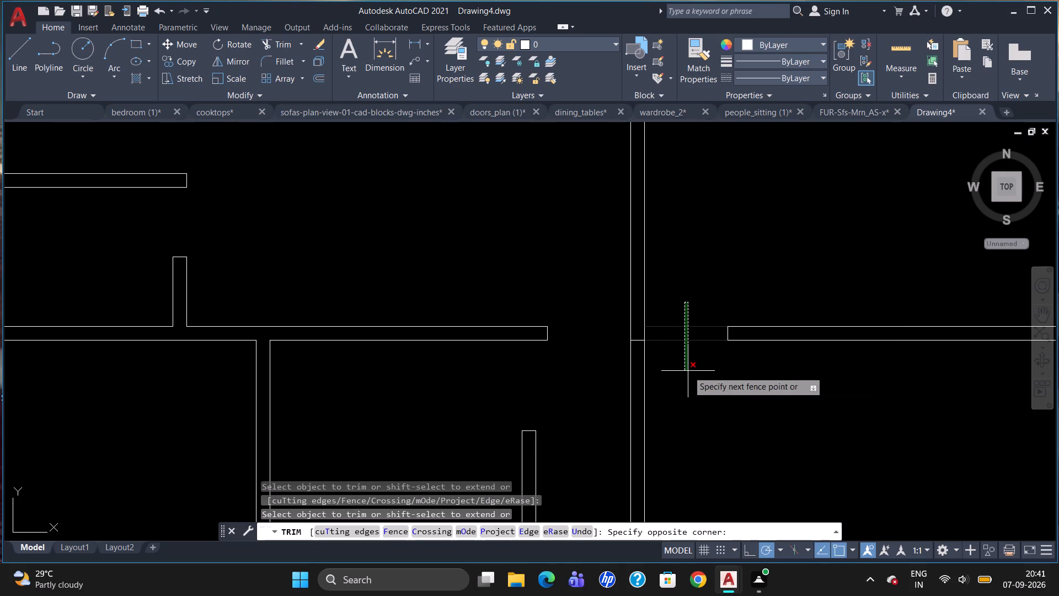
drag(688, 371, 688, 371)
click(693, 359)
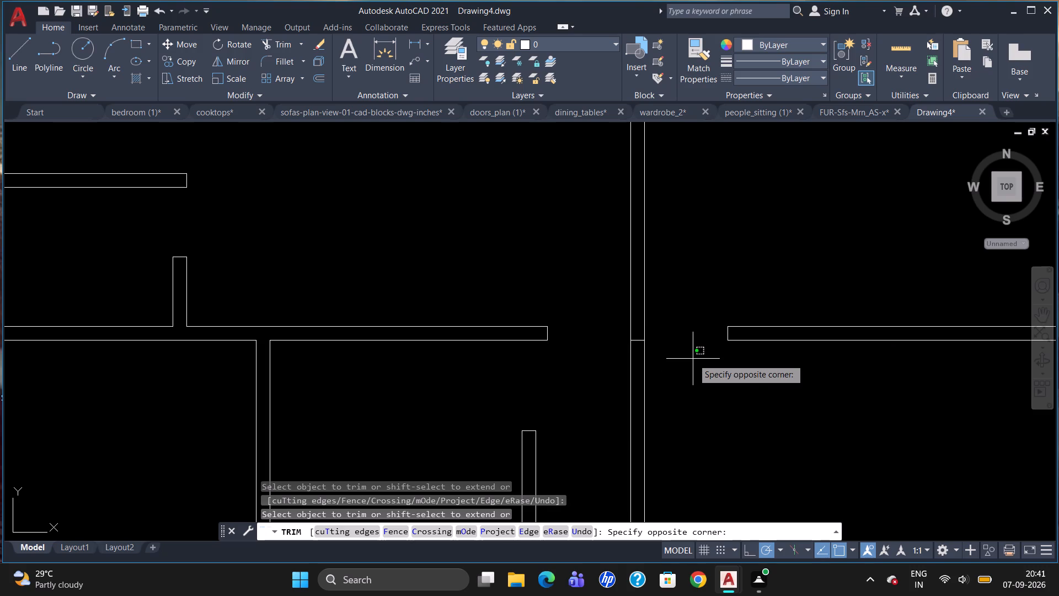
click(693, 359)
key(Escape)
Trim the east outer wall's inner face between the two lines of the middle horizontal partition to clean the junction.
scroll(693, 360, down, 2)
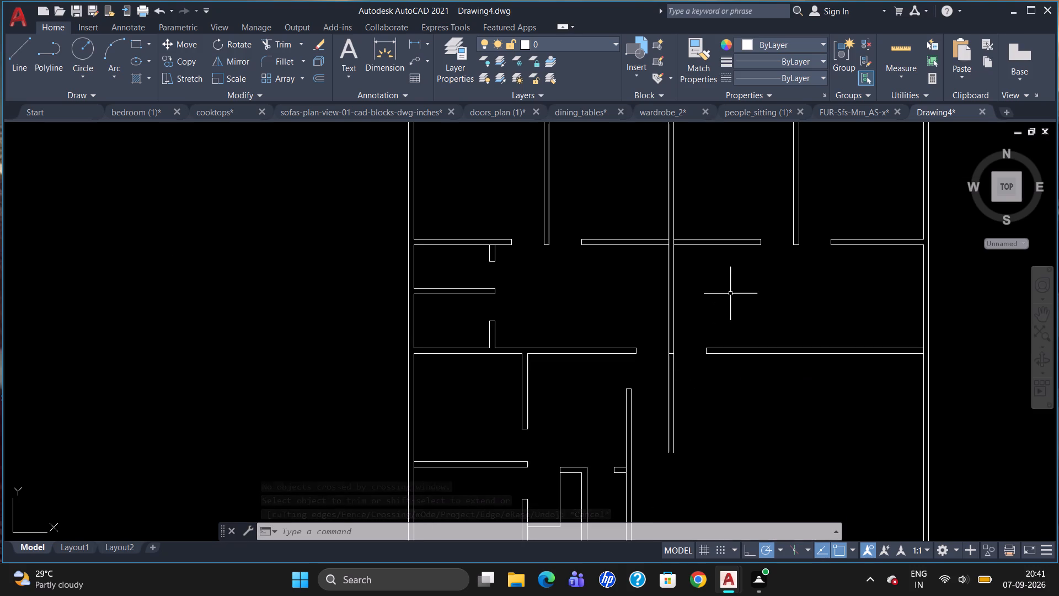
scroll(732, 281, down, 2)
scroll(775, 400, up, 1)
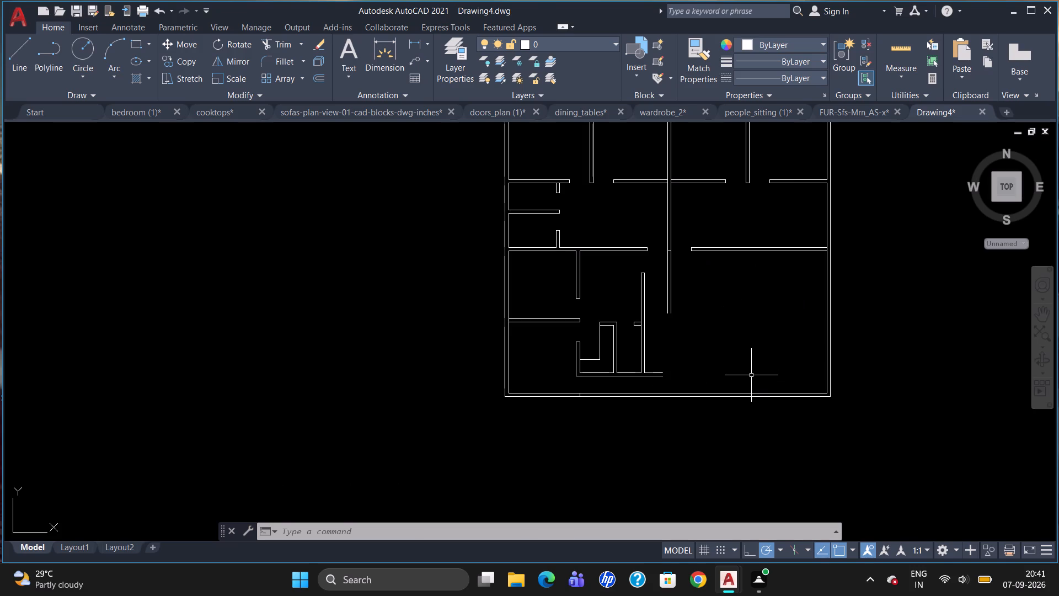
scroll(751, 374, up, 1)
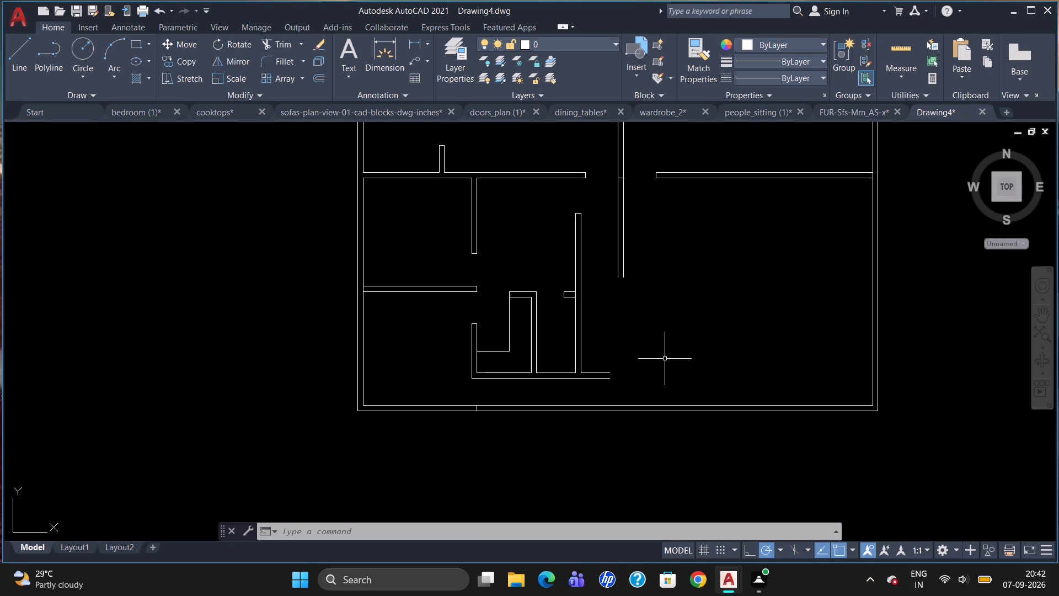
scroll(652, 366, down, 2)
scroll(708, 360, up, 1)
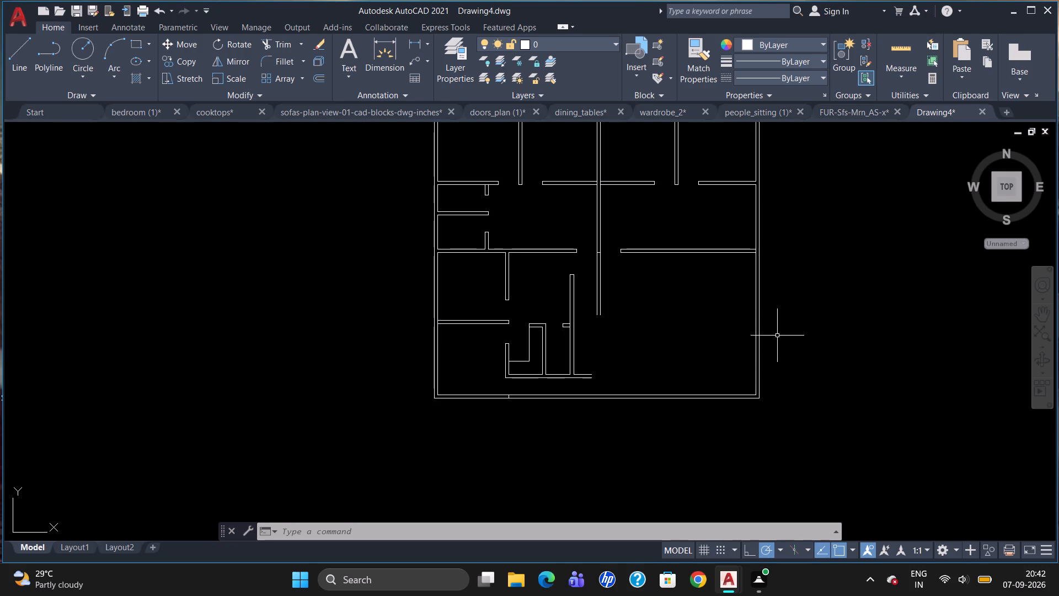
scroll(764, 239, up, 1)
text(TR)
key(Return)
key(Return)
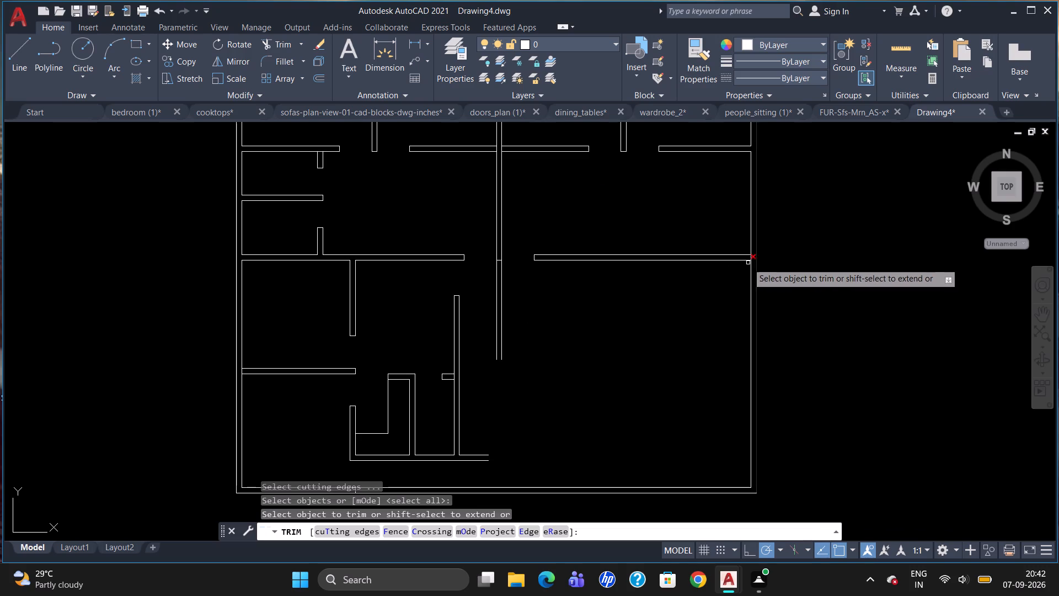
click(748, 258)
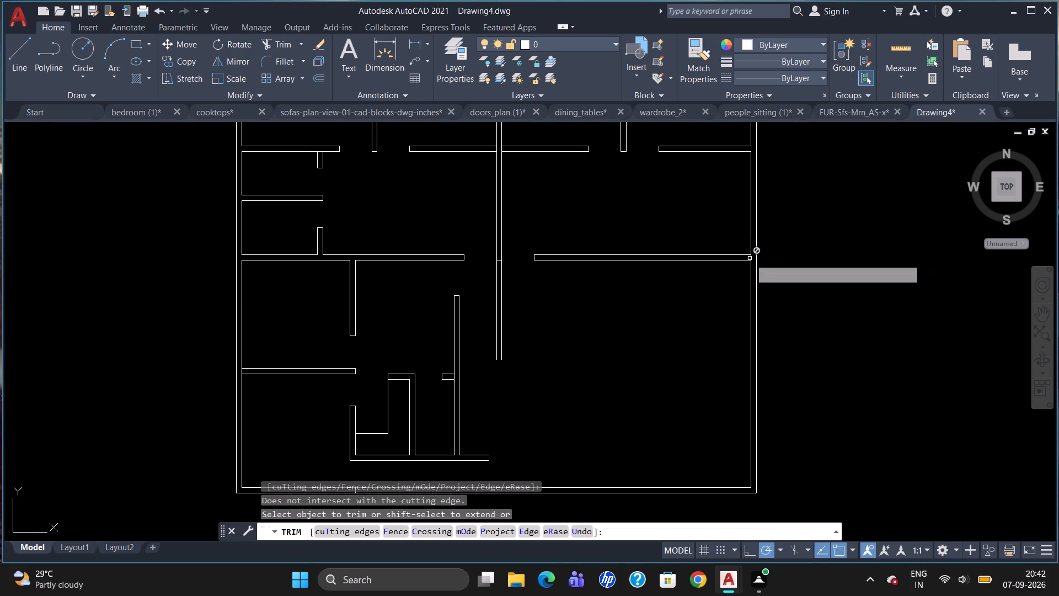
click(750, 258)
click(750, 258)
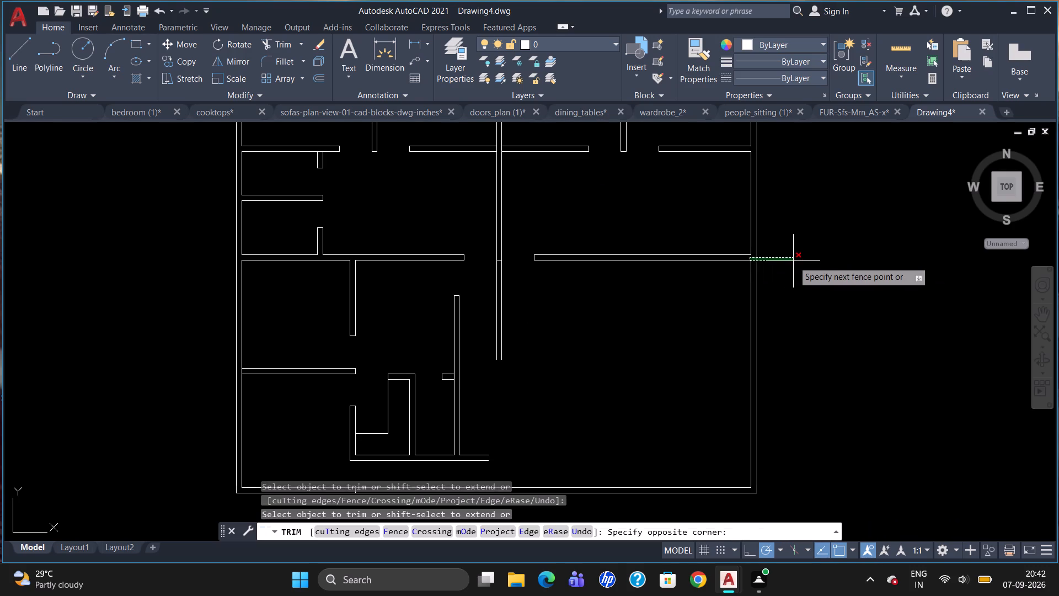
click(752, 258)
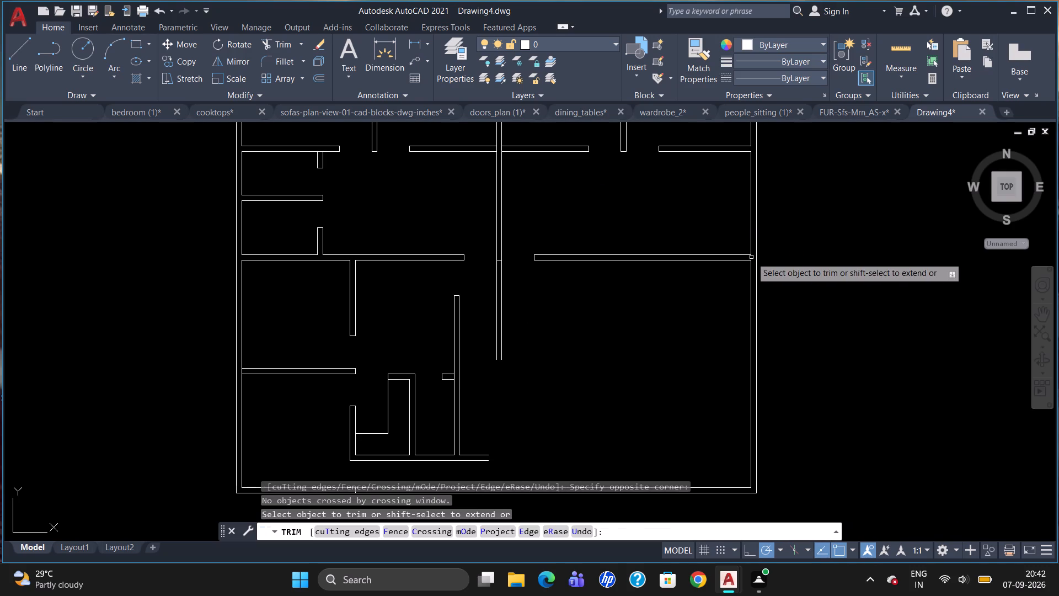
key(Escape)
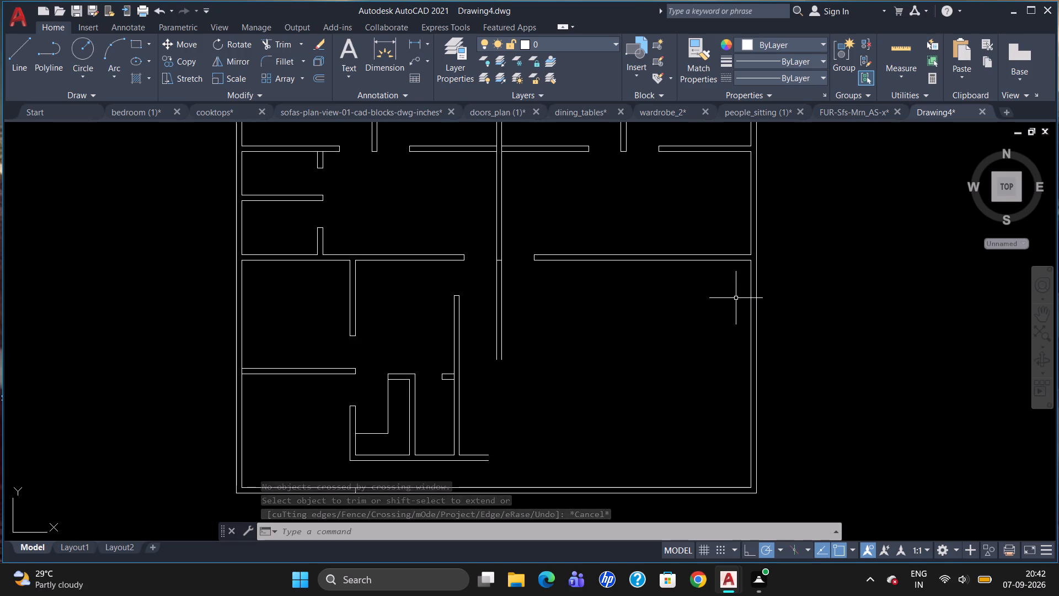
Starting 10' west of the east wall on the middle partition's lower line, draw a line 10' down and across to the east wall.
key(l)
key(Return)
text(TK)
key(Return)
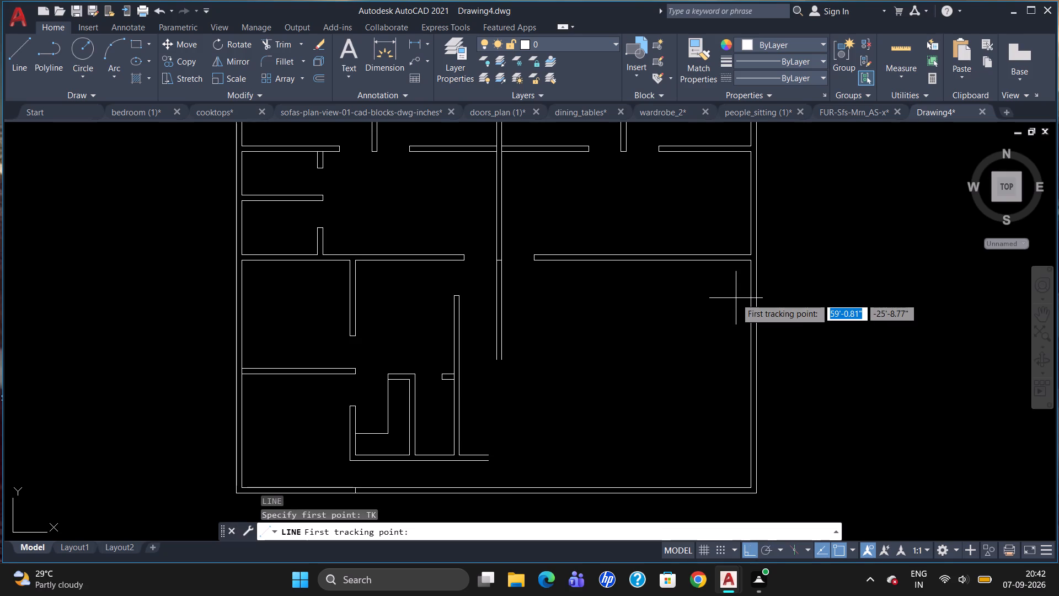
click(752, 263)
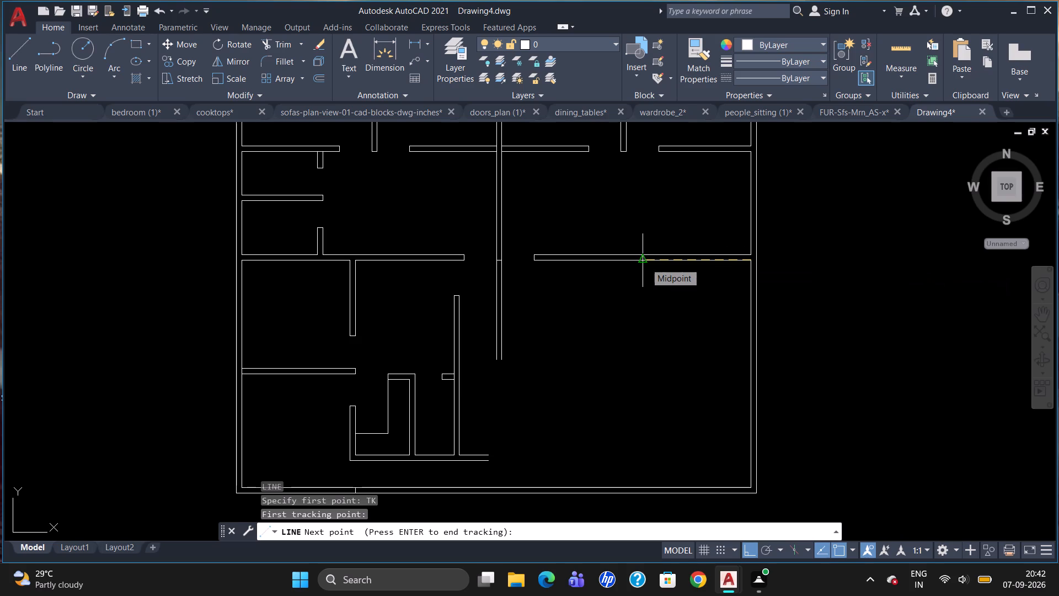
text(10')
key(Return)
key(Return)
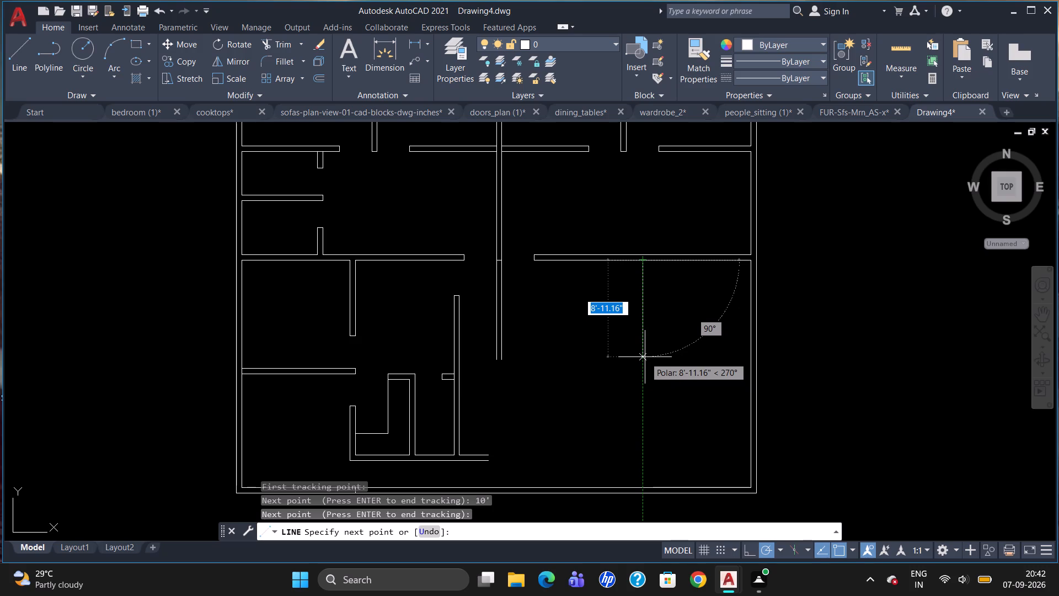
text(10)
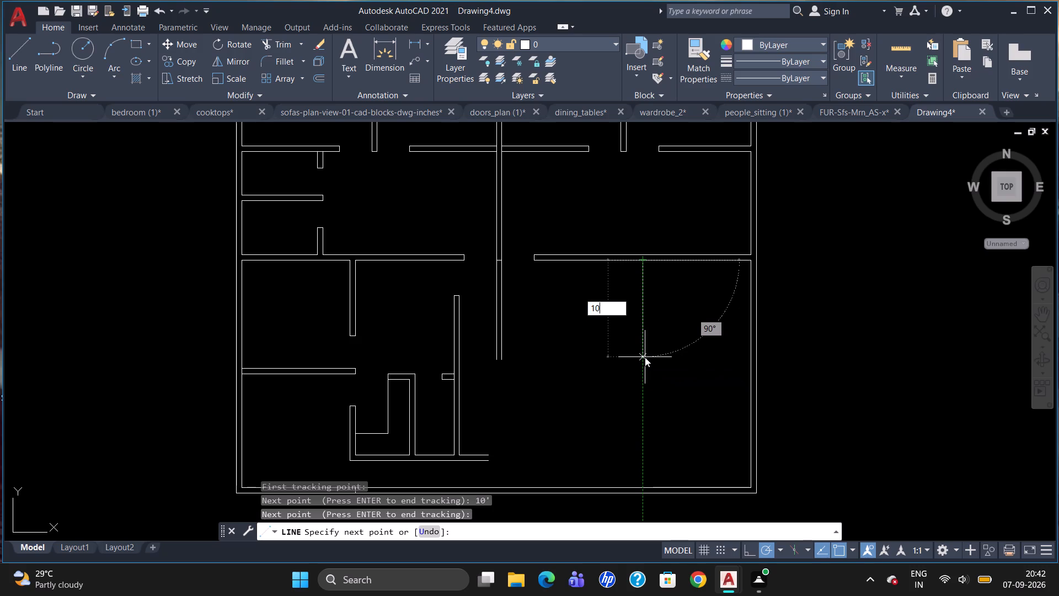
key(apostrophe)
key(Return)
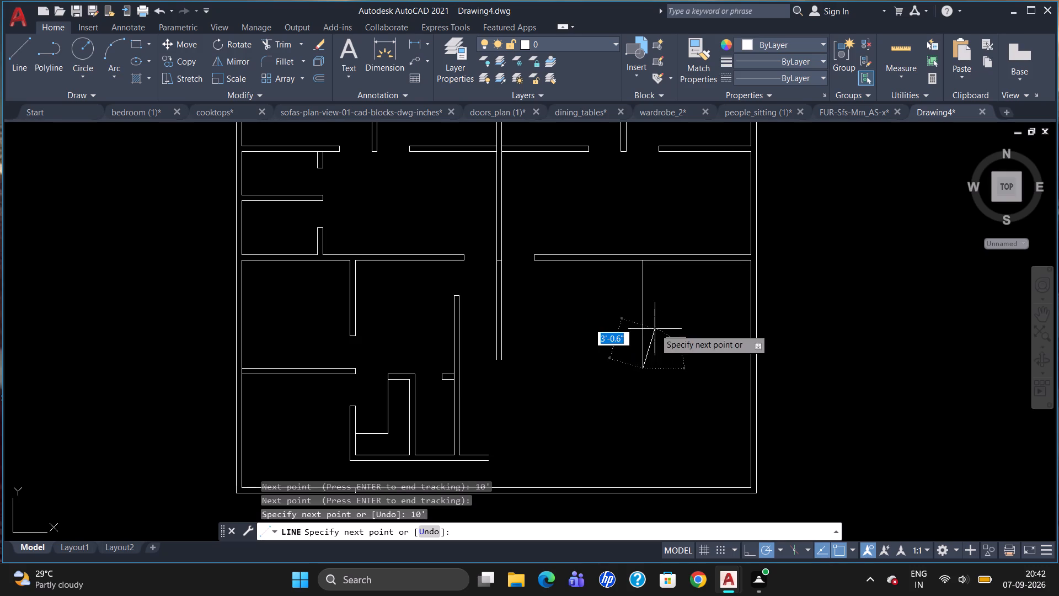
click(748, 367)
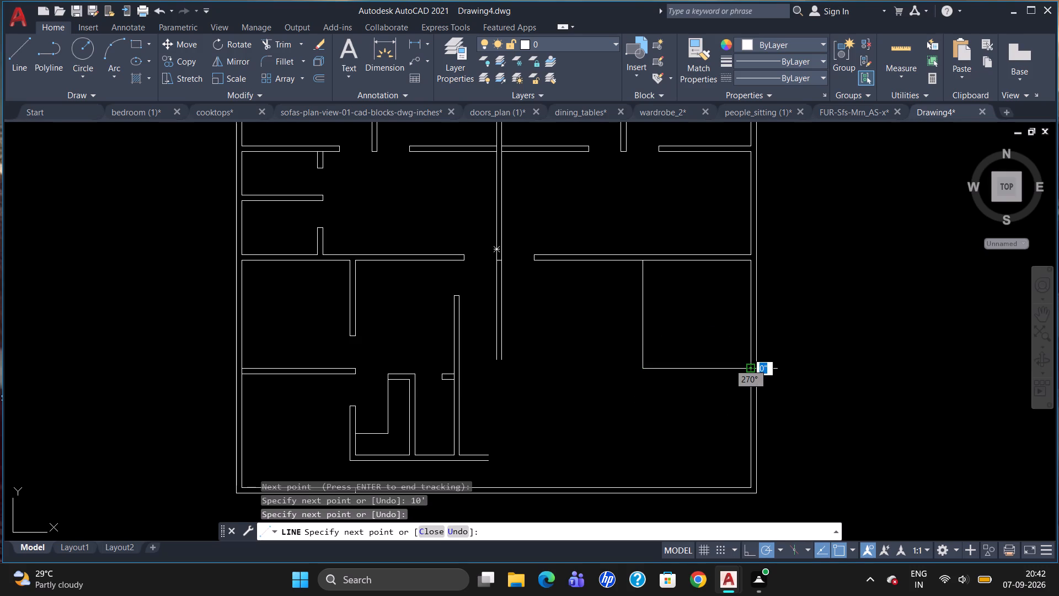
key(Escape)
Offset both new room lines 6" outward, the vertical one to the west and the horizontal one downward.
key(o)
key(Return)
text(6")
key(Return)
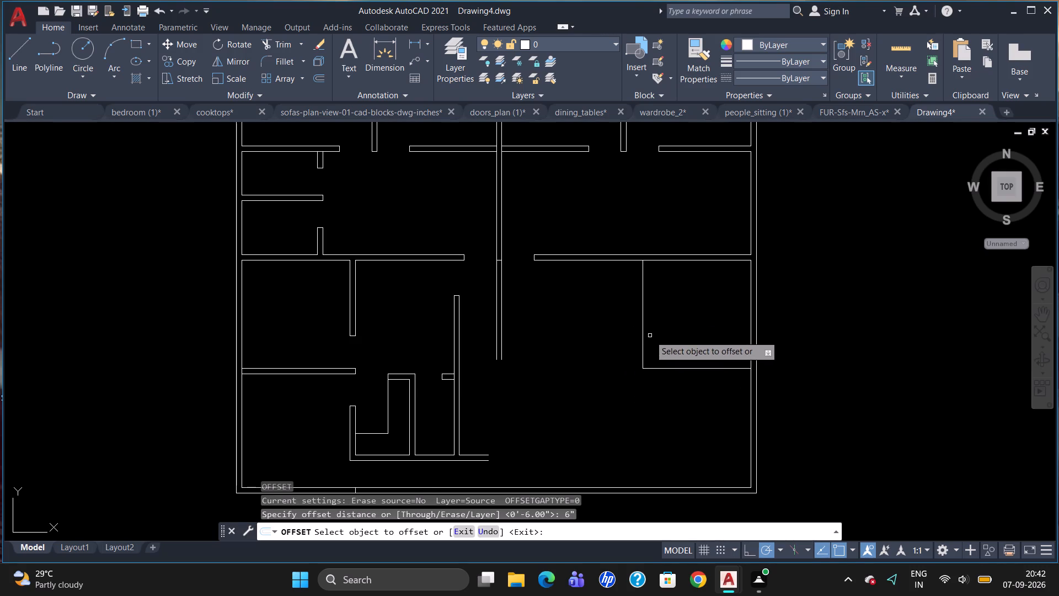
click(643, 342)
click(629, 347)
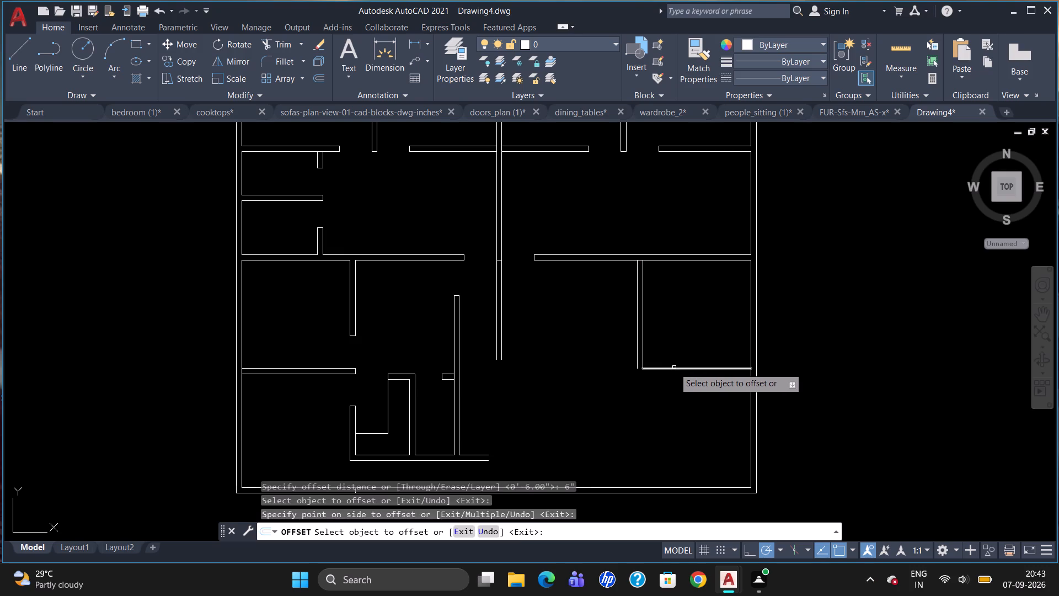
drag(674, 368, 675, 372)
click(676, 379)
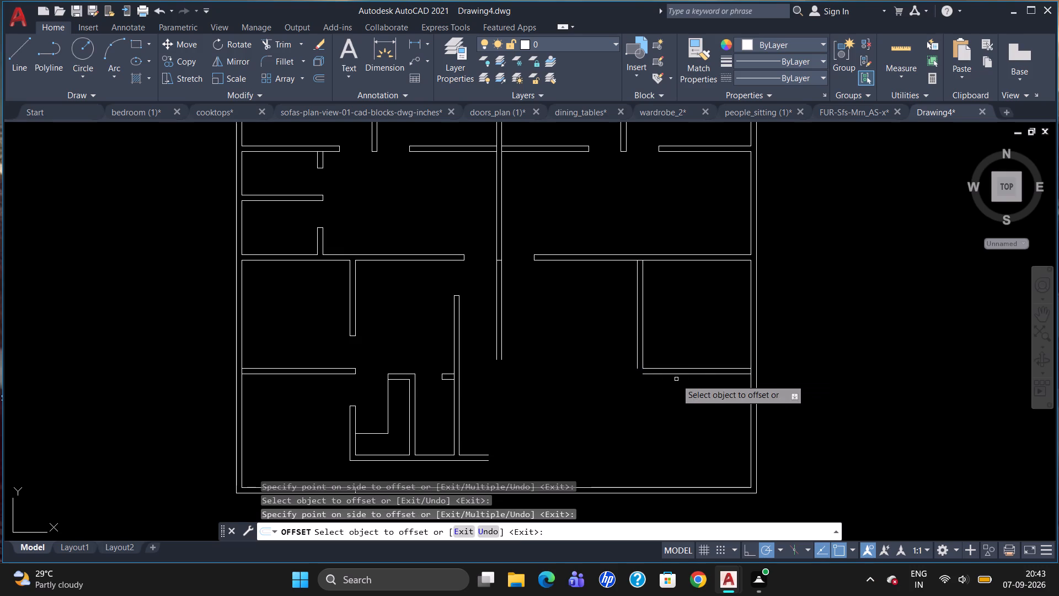
key(Escape)
Draw a short horizontal line westward from the end of the lower offset line, past the outer vertical line.
scroll(675, 380, up, 2)
key(l)
key(Return)
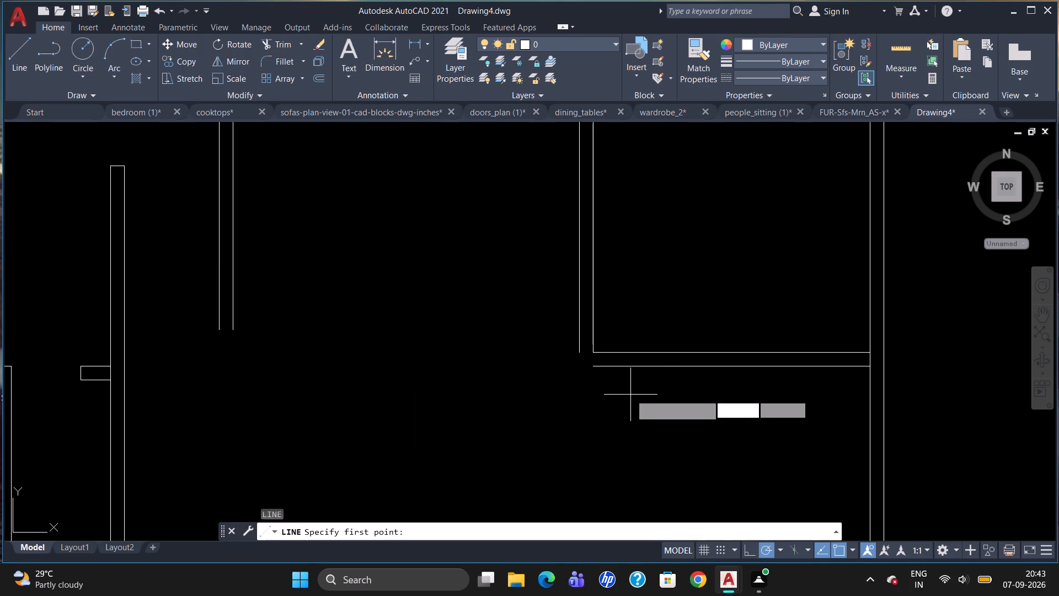
click(593, 370)
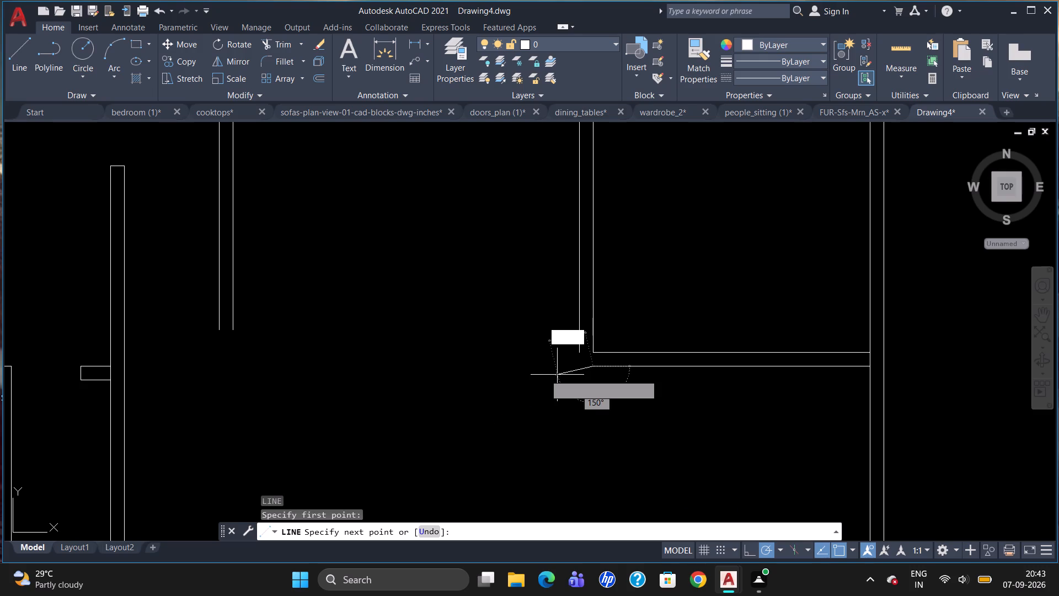
click(527, 368)
key(Escape)
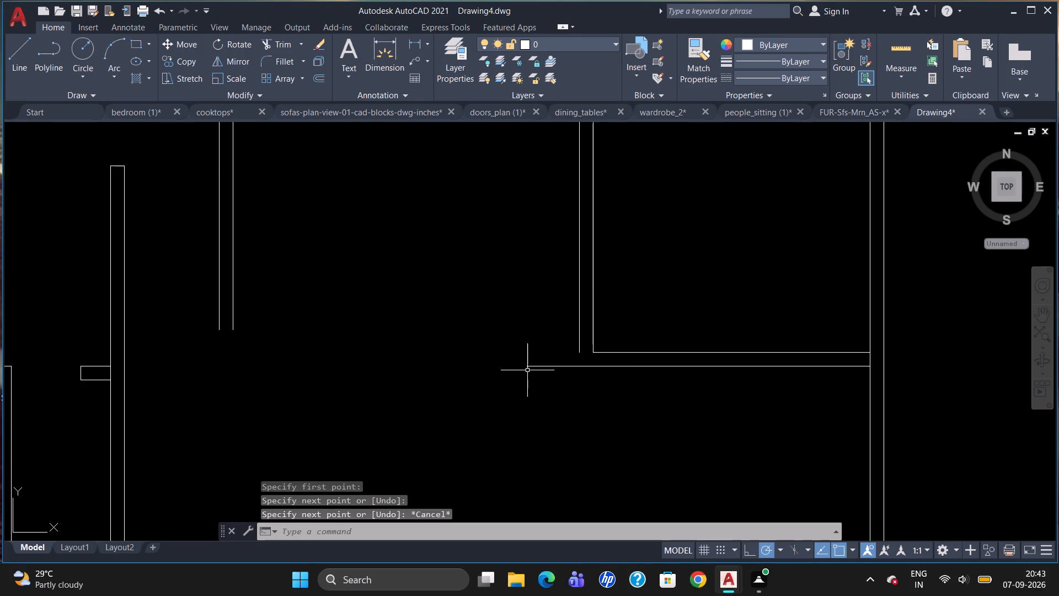
Extend the new room's outer vertical line down to the short horizontal line to close the corner.
text(EX)
key(Return)
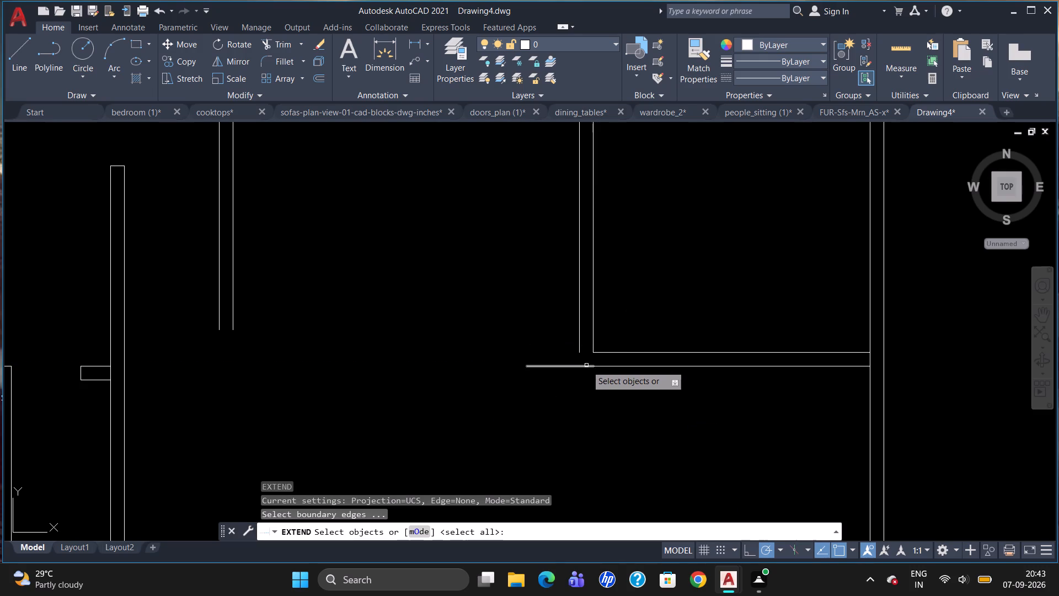
click(586, 365)
key(Return)
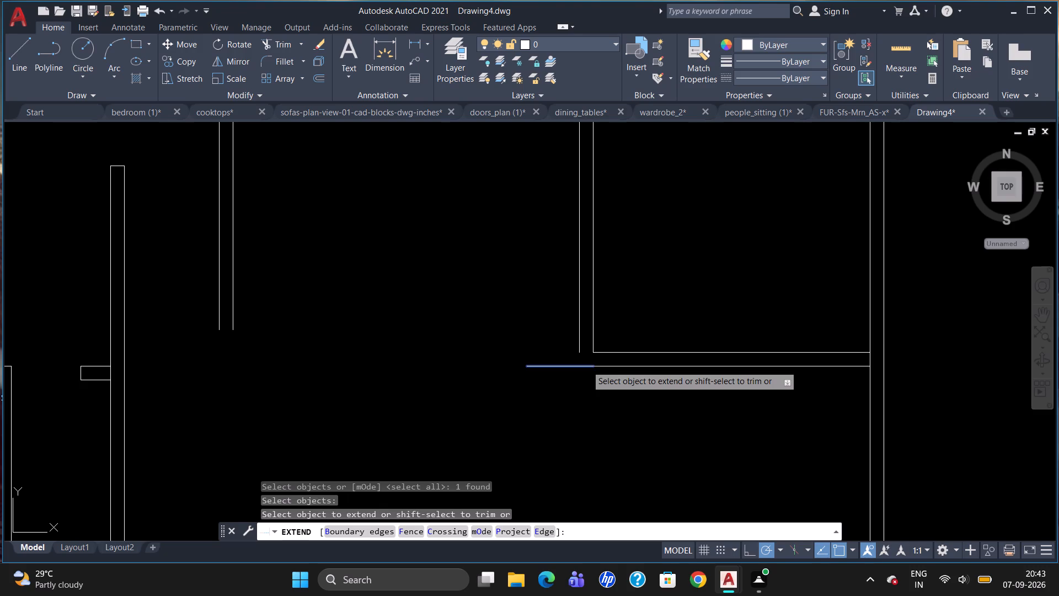
click(578, 337)
key(Escape)
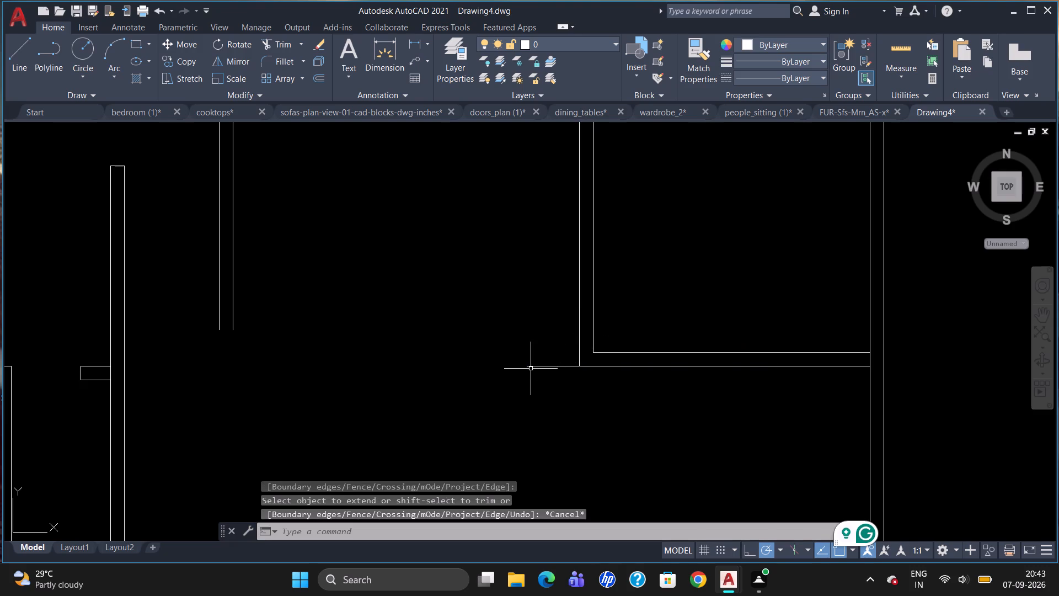
Trim the overshoot past the new room's outer corner and the east wall's inner line between the room's two lower lines.
text(TR)
key(Return)
key(Return)
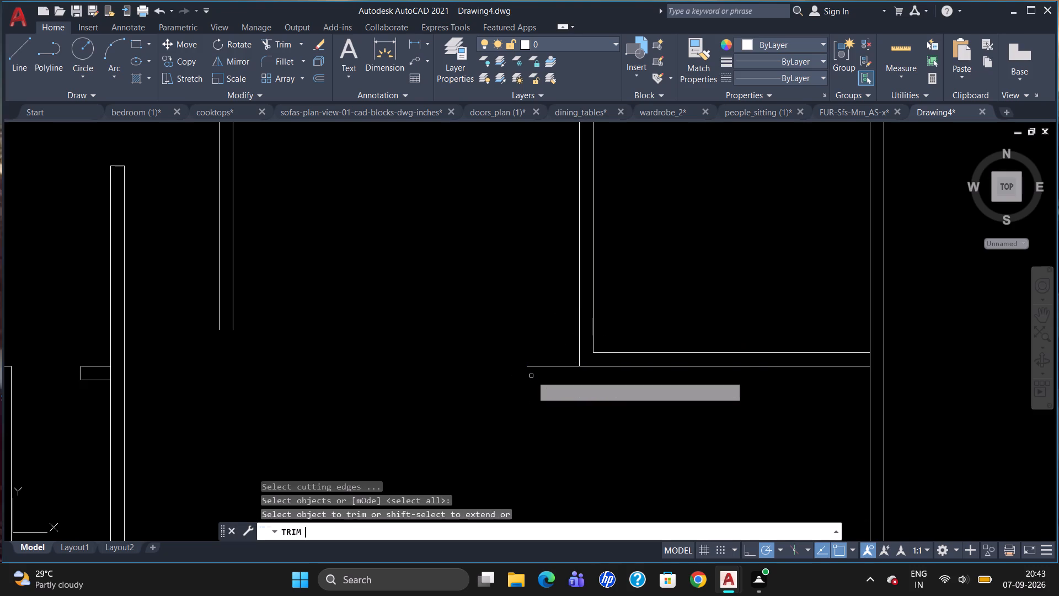
click(548, 374)
click(548, 375)
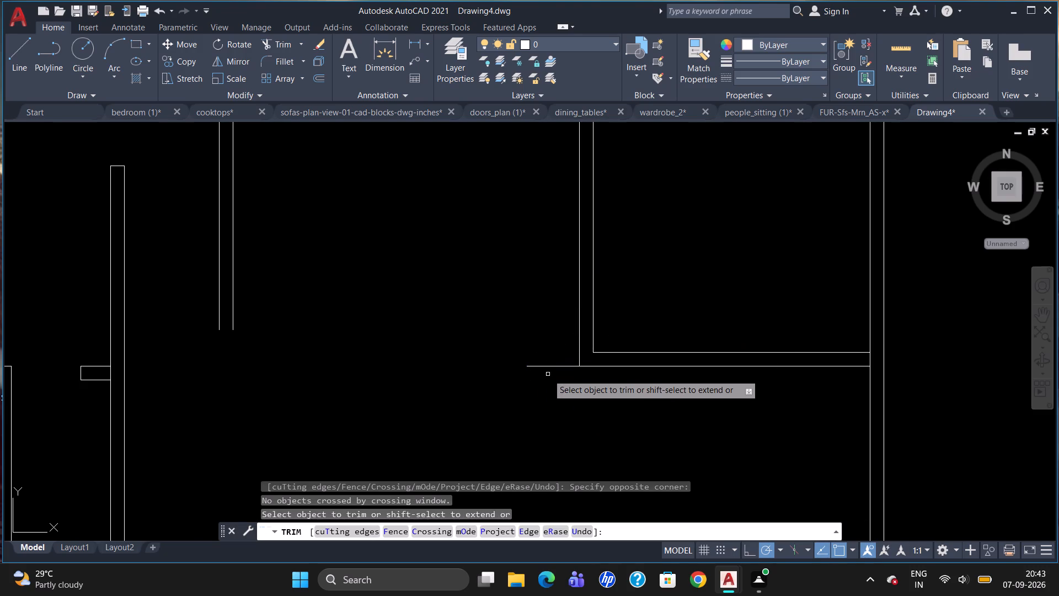
click(548, 365)
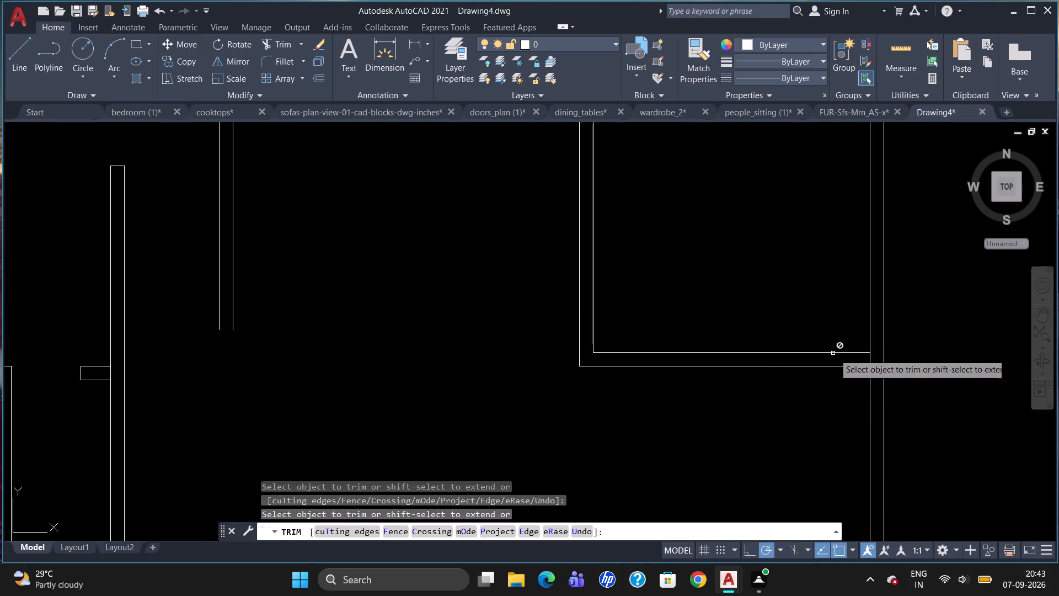
click(871, 358)
key(Escape)
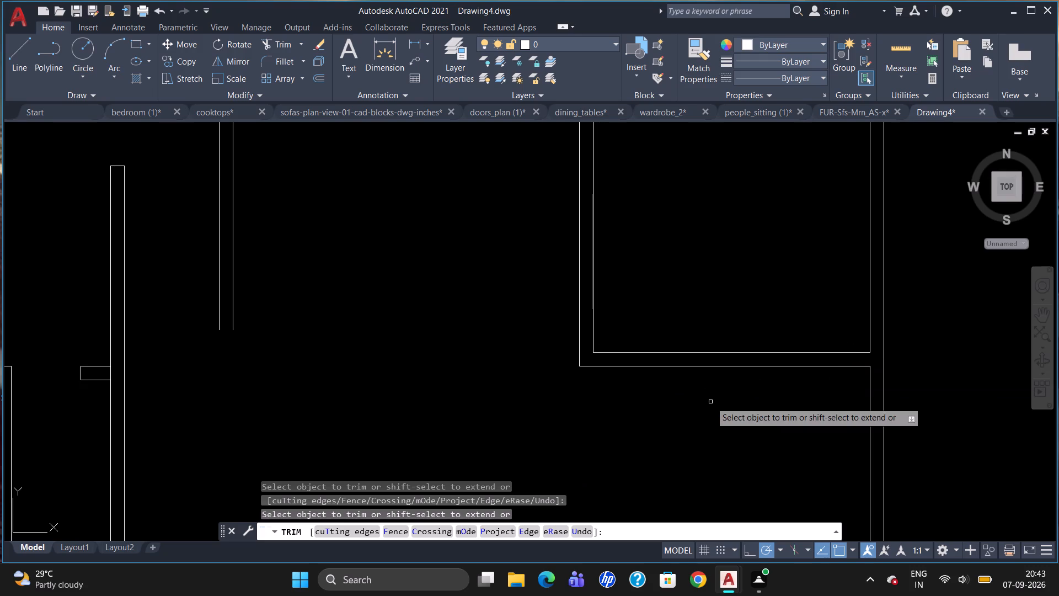
Trim the middle partition's lower line between the new room's two vertical wall lines to open the junction.
scroll(684, 393, down, 2)
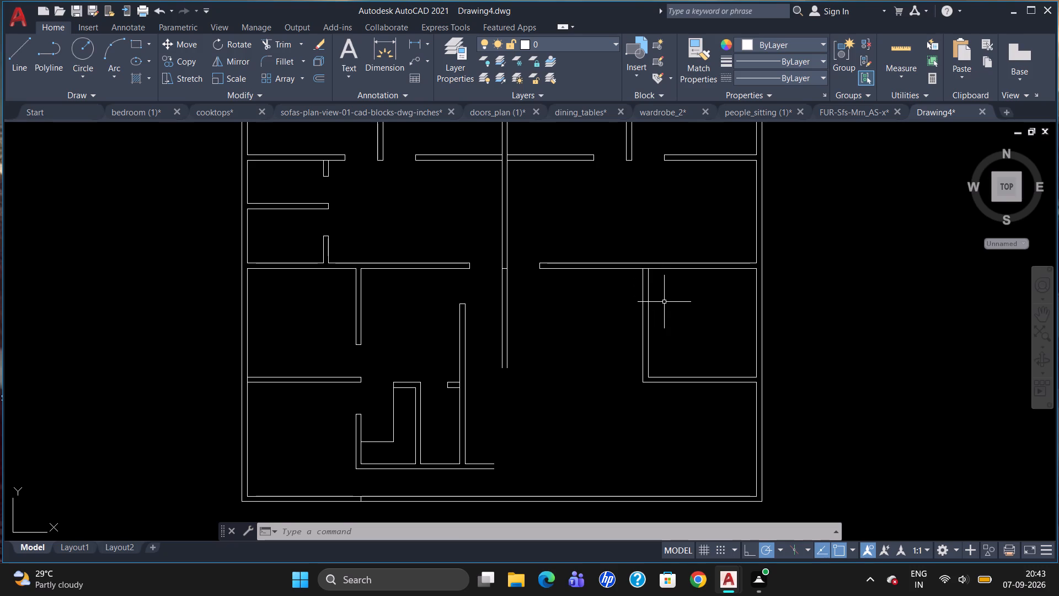
text(TR)
key(Return)
key(Return)
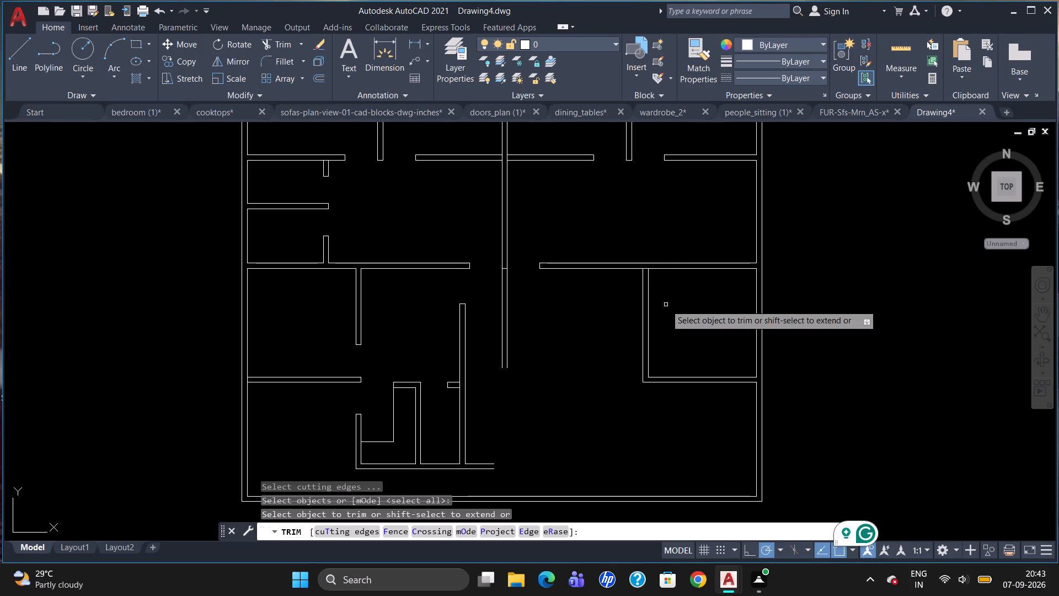
click(644, 266)
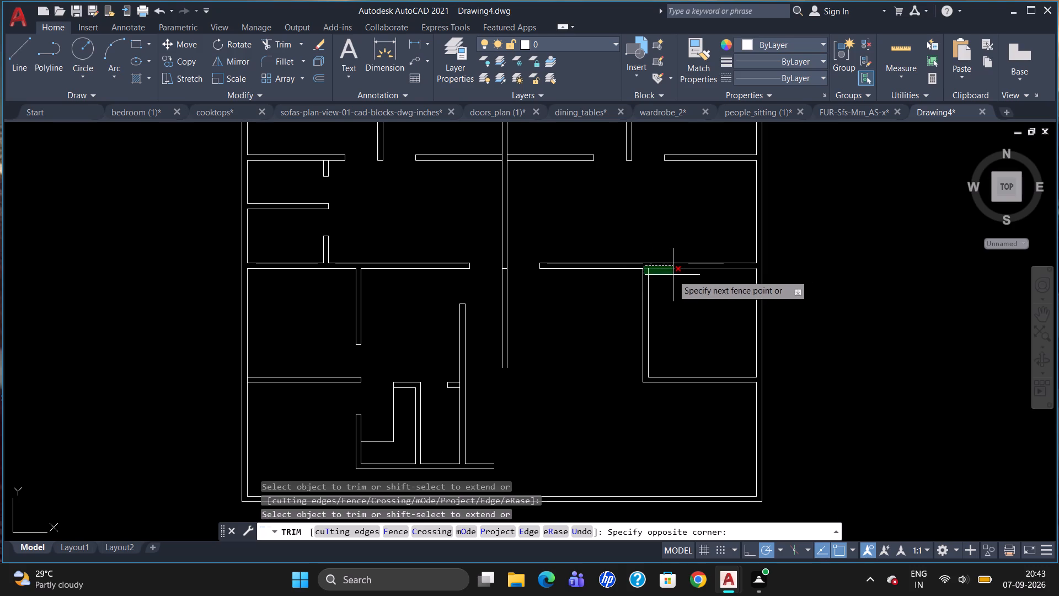
click(648, 260)
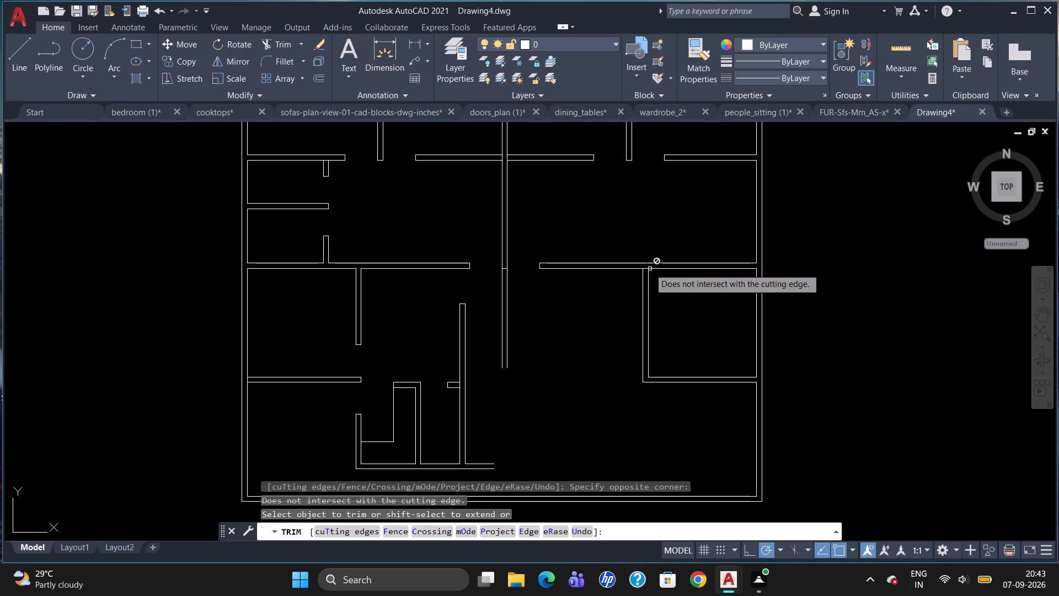
scroll(650, 267, up, 4)
double_click(637, 265)
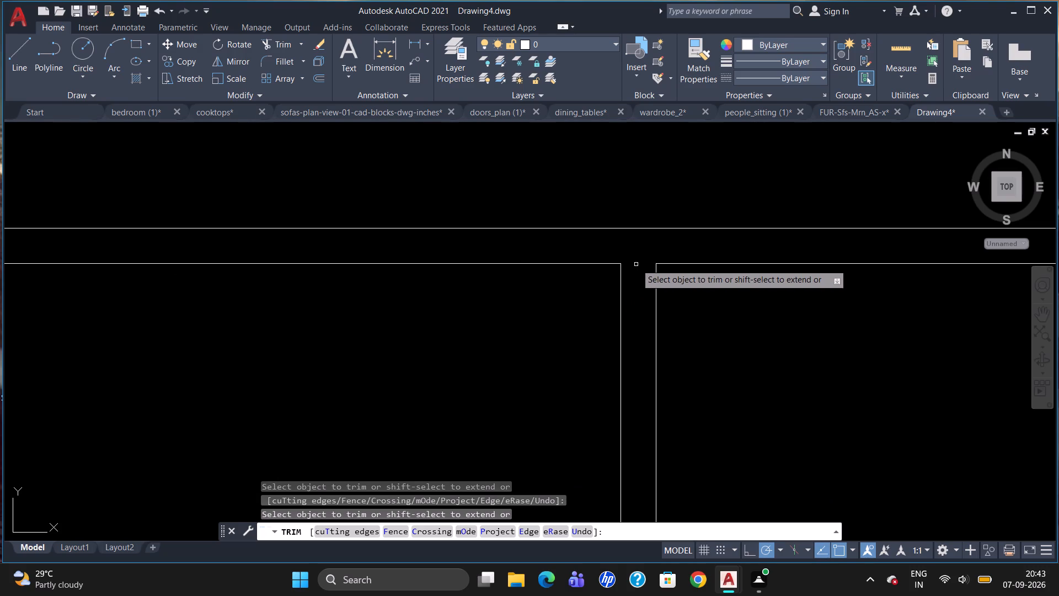
click(636, 260)
key(Escape)
Draw a short line from the new room's inner southwest corner west across the wall to its outer line.
scroll(638, 261, down, 2)
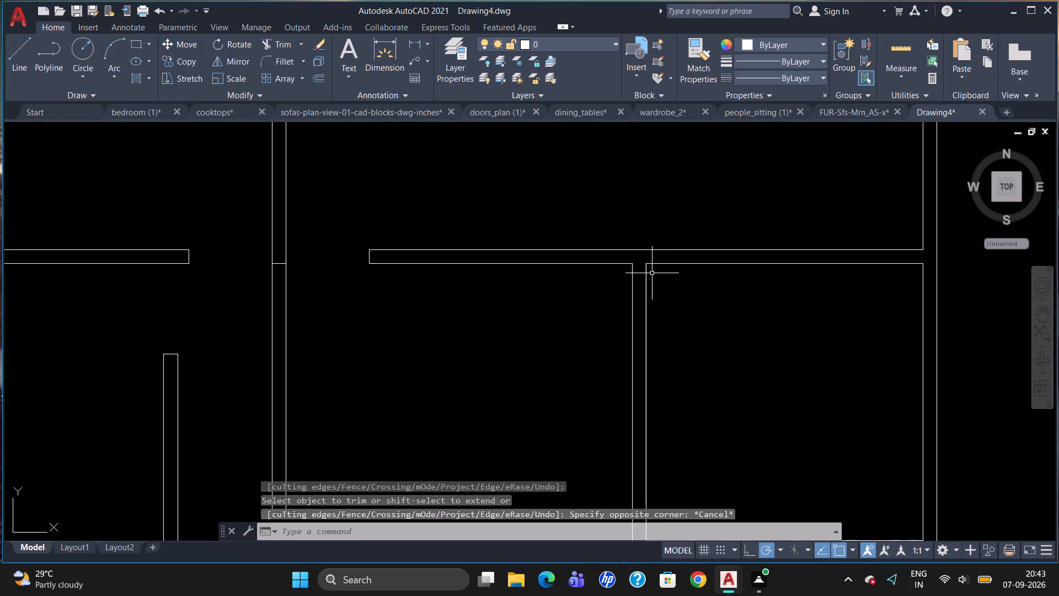
scroll(652, 274, down, 2)
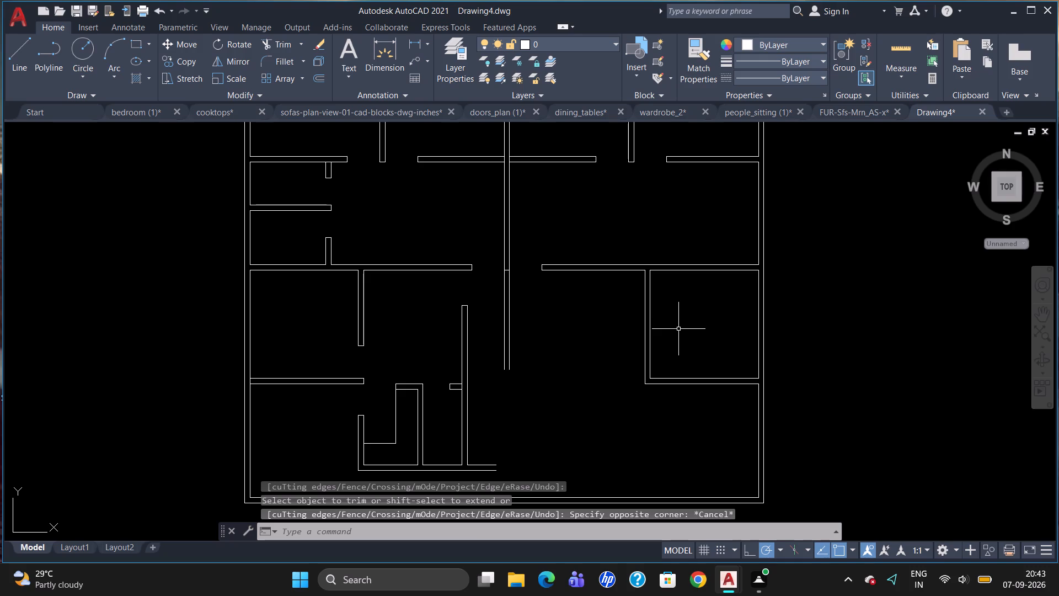
scroll(640, 395, up, 2)
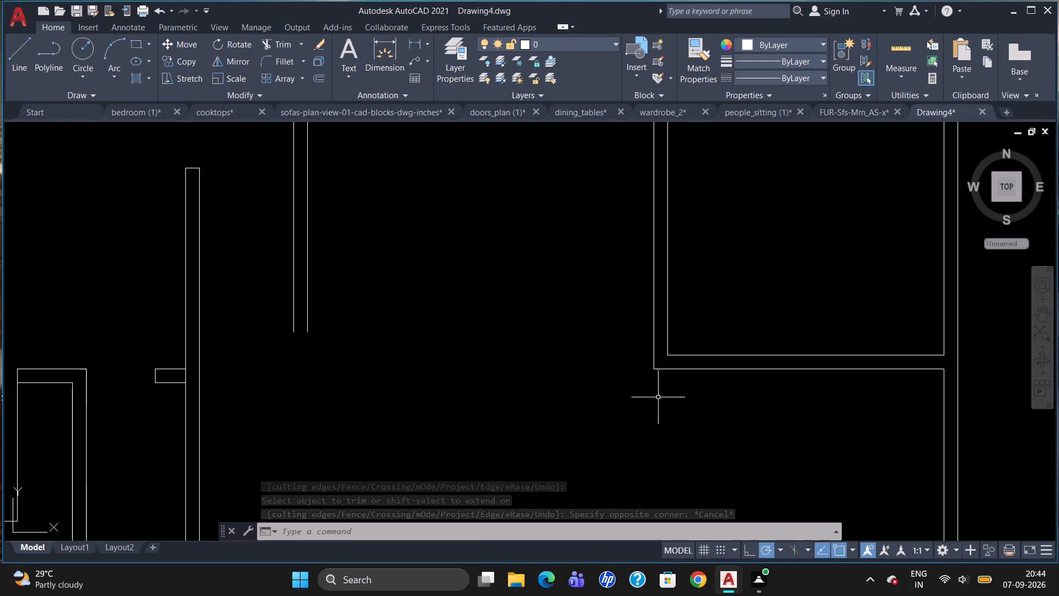
key(l)
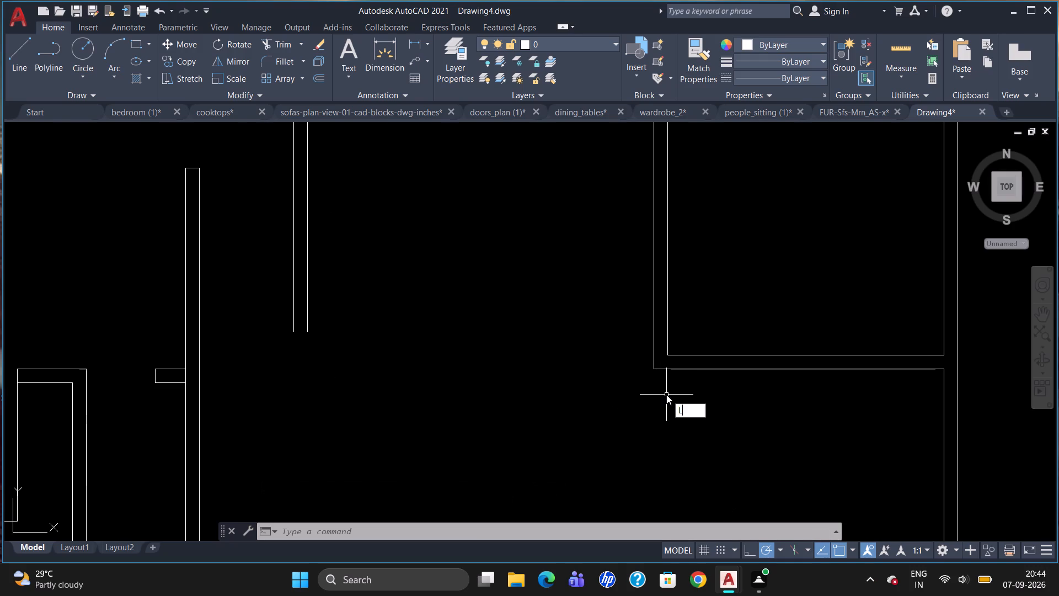
key(Return)
click(671, 355)
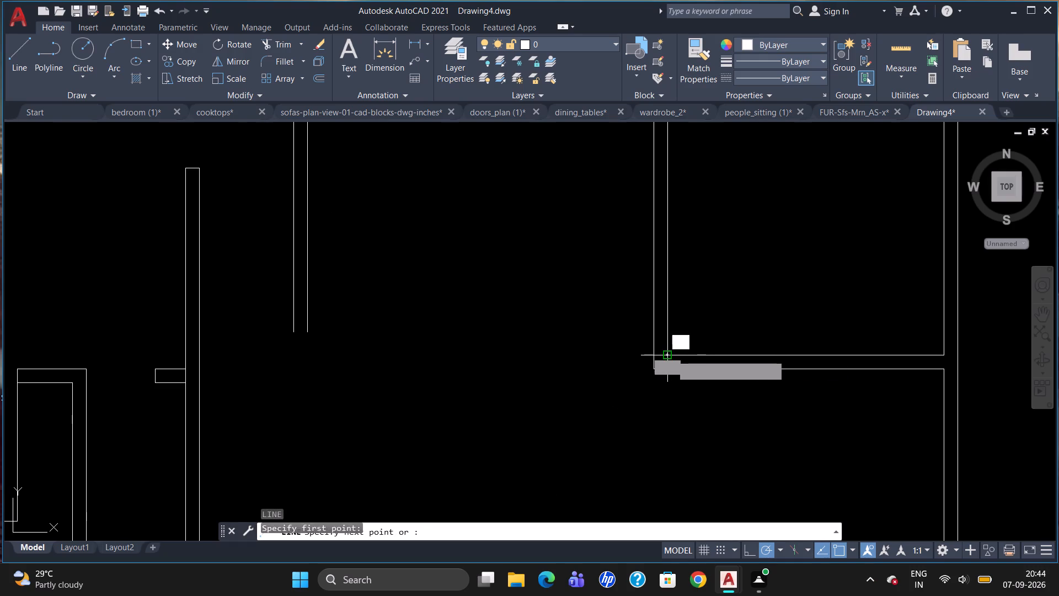
click(652, 355)
key(Escape)
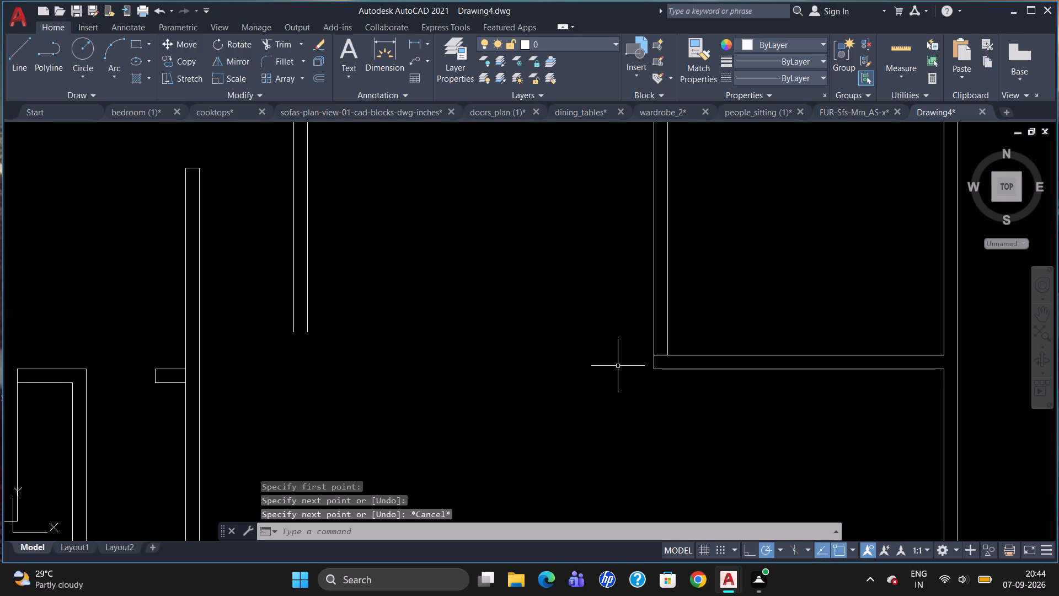
Draw a line across the new room's west wall, starting 3' above the inner southwest corner.
key(l)
key(Return)
key(t)
key(k)
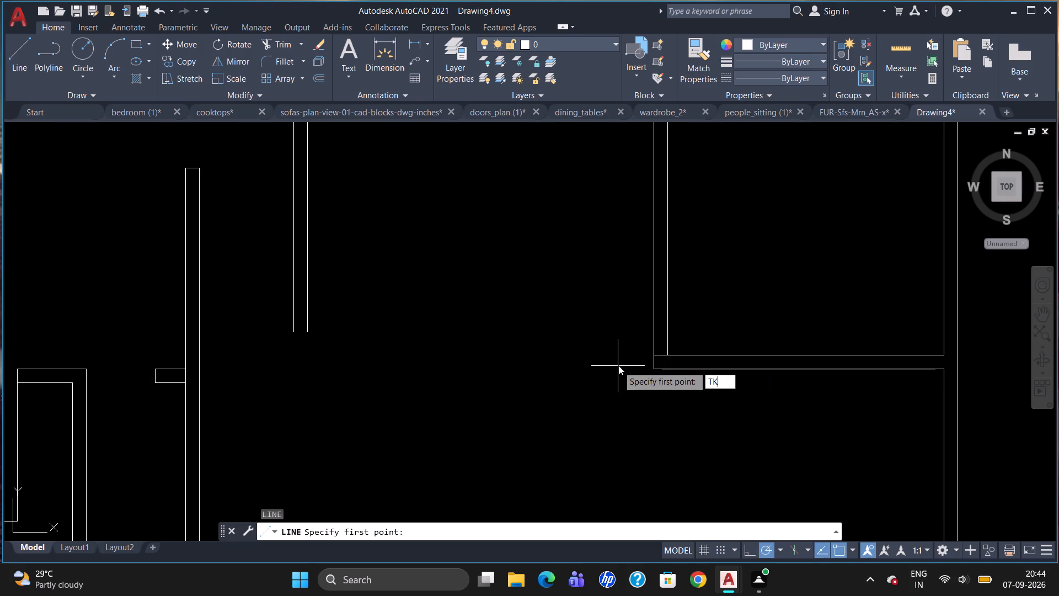
key(Return)
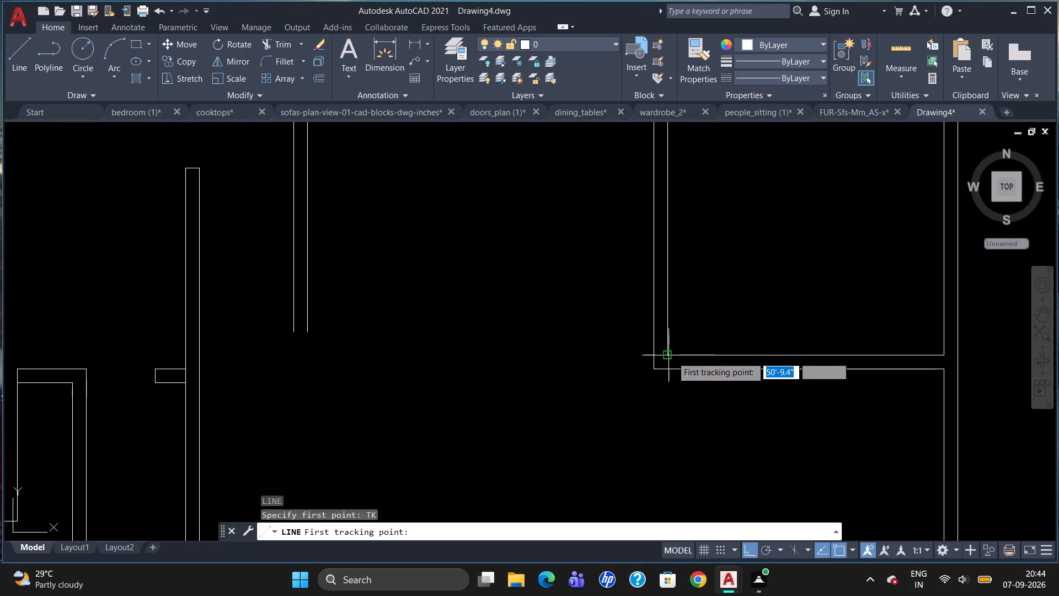
click(665, 353)
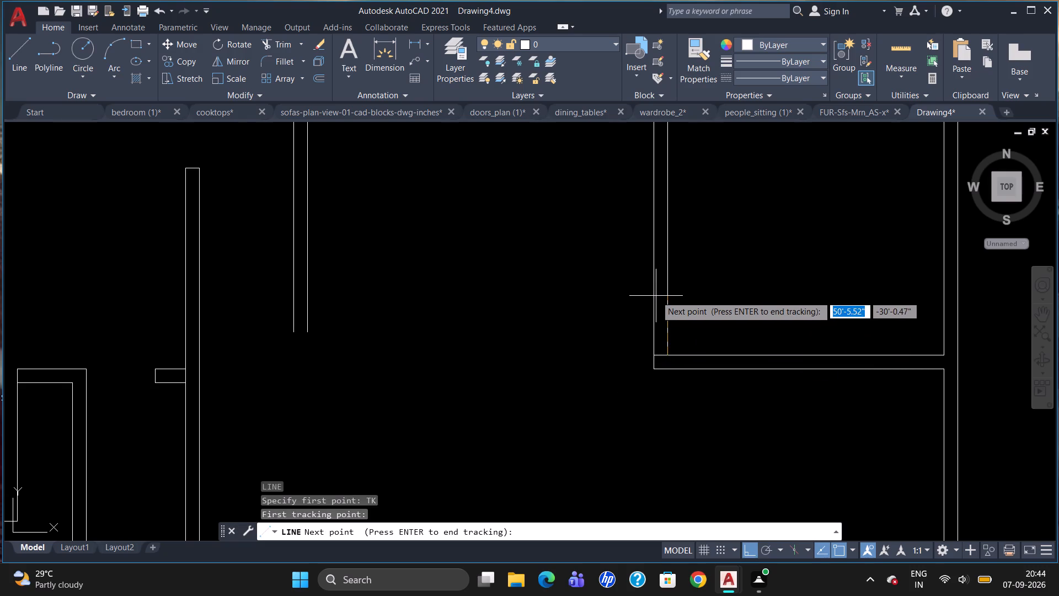
key(3)
key(apostrophe)
key(Return)
key(Return)
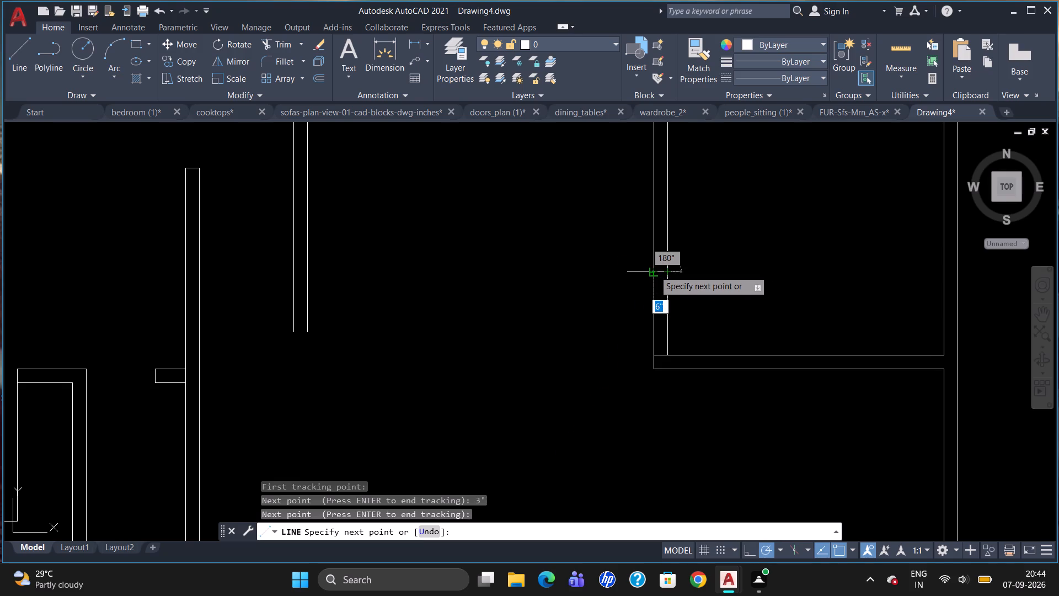
click(655, 269)
key(Escape)
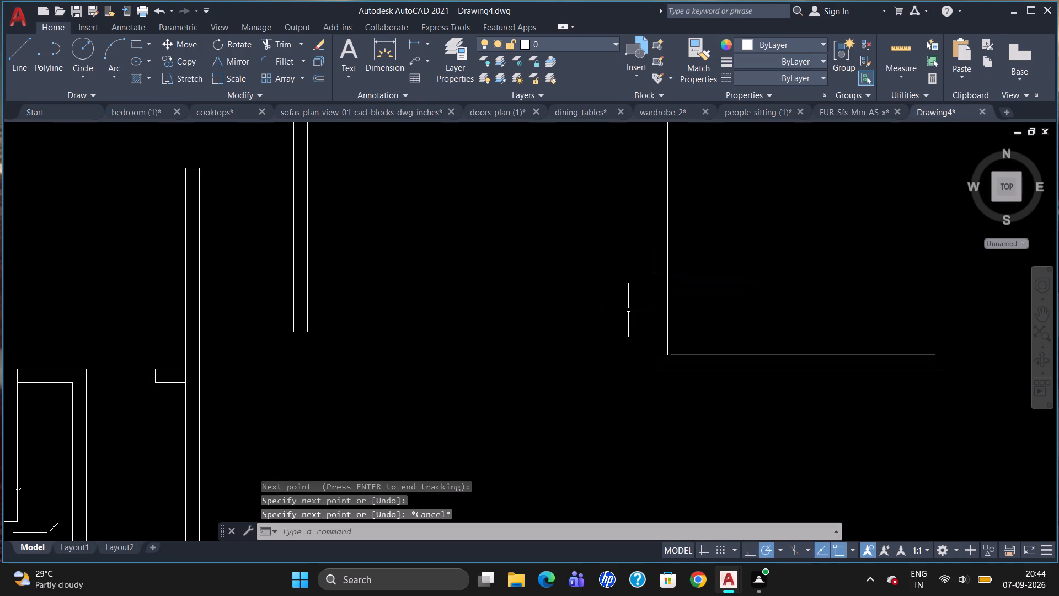
Trim both lines of the new room's west wall between the two cross lines to form the 3' opening.
text(TR)
key(Return)
key(Return)
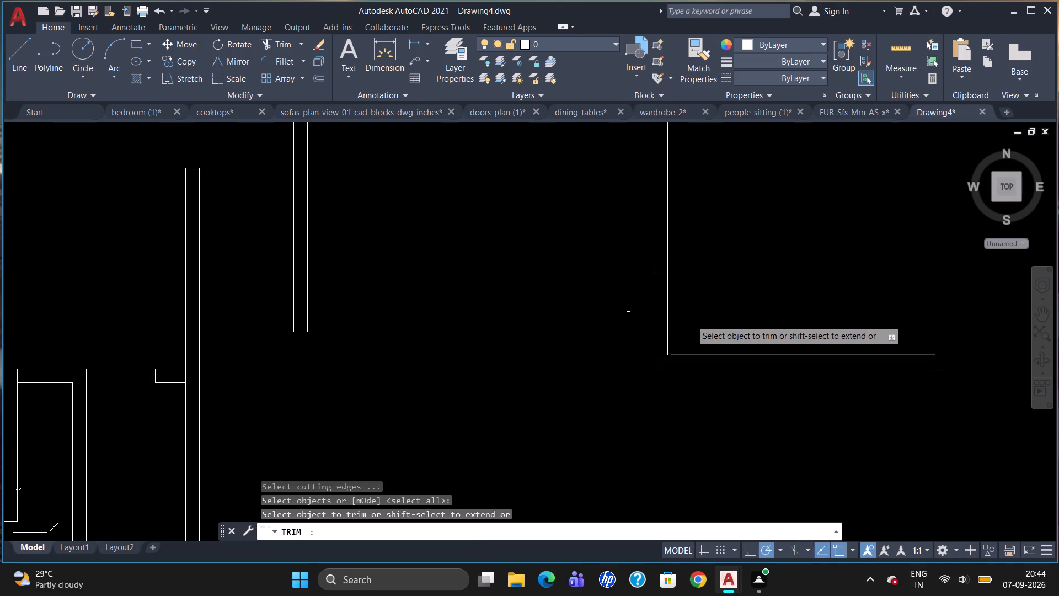
drag(697, 312, 624, 321)
click(622, 322)
click(620, 324)
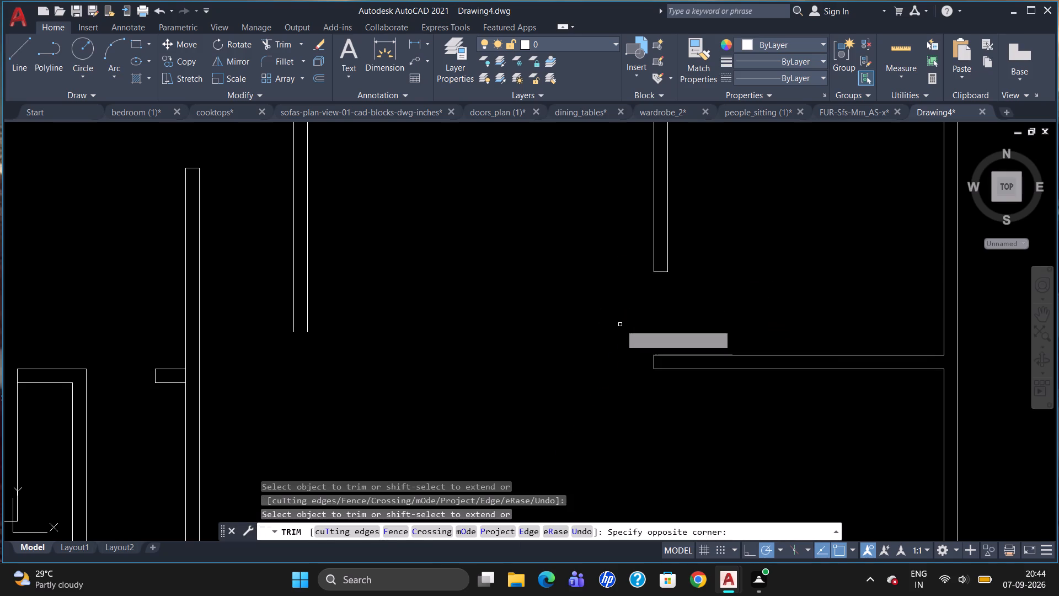
key(Escape)
Draw a vertical line from the new room's lower wall, aligned with its west wall's inner face, down to the south wall's inner line.
scroll(651, 305, down, 2)
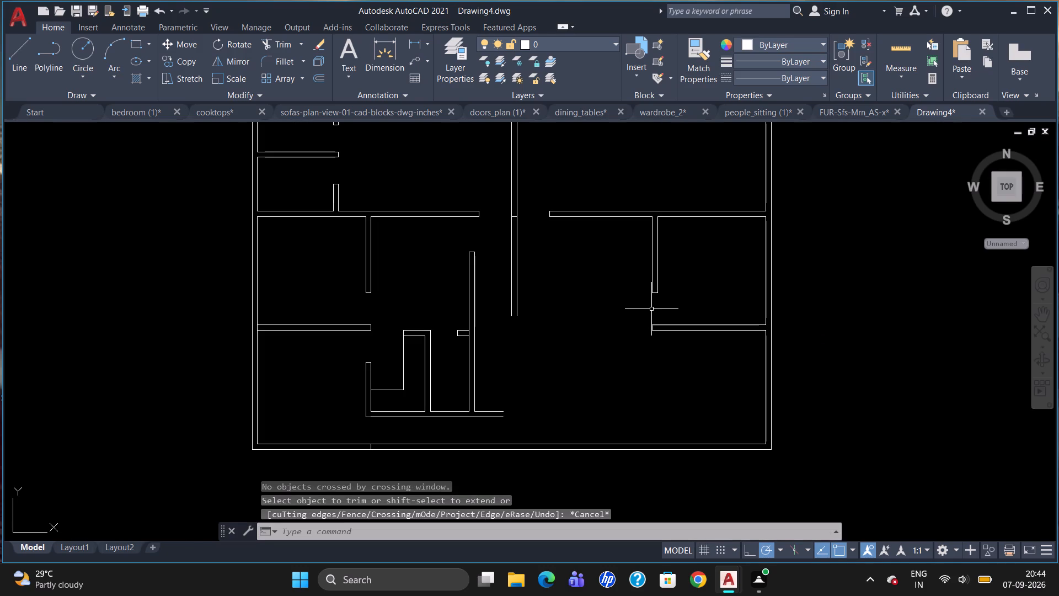
scroll(652, 312, down, 1)
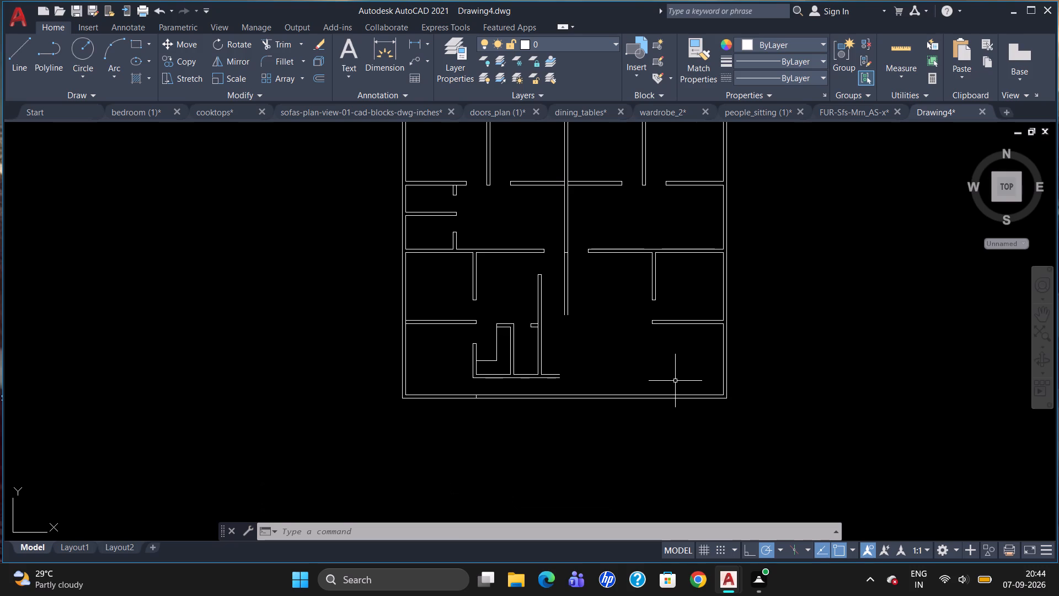
scroll(677, 383, up, 2)
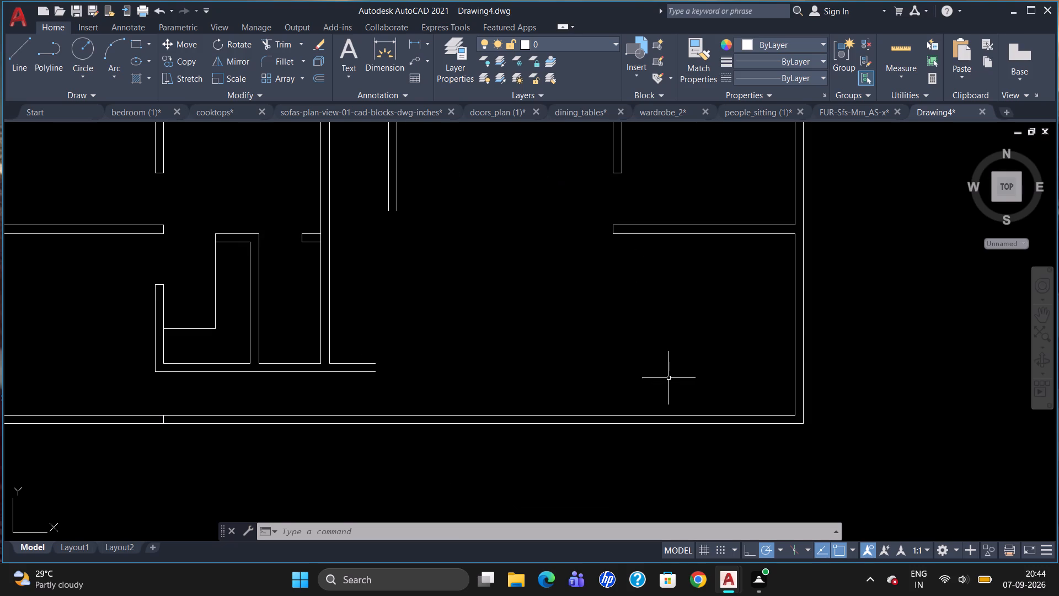
key(l)
key(Return)
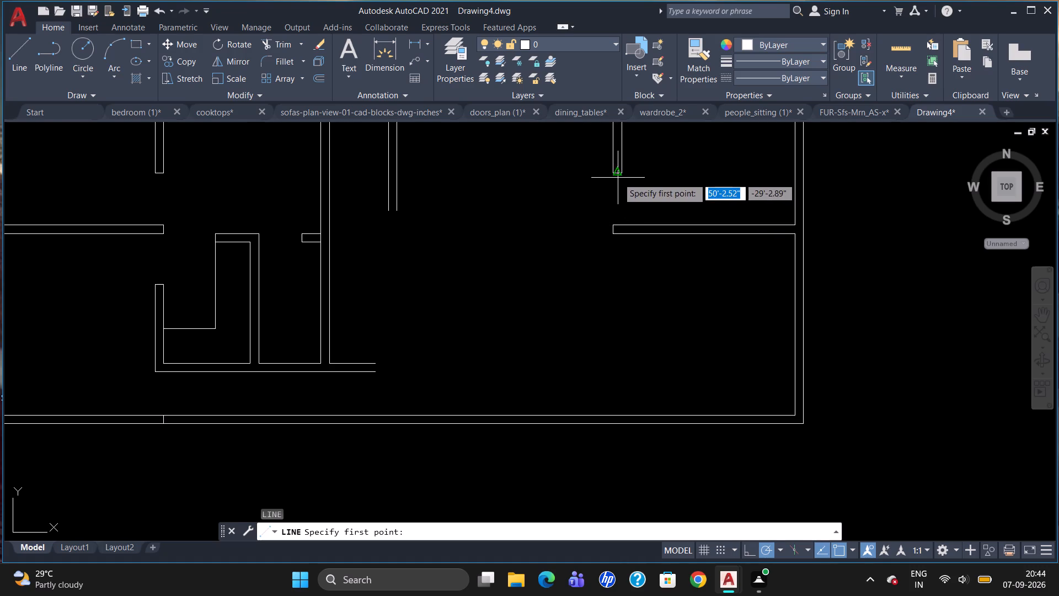
click(625, 232)
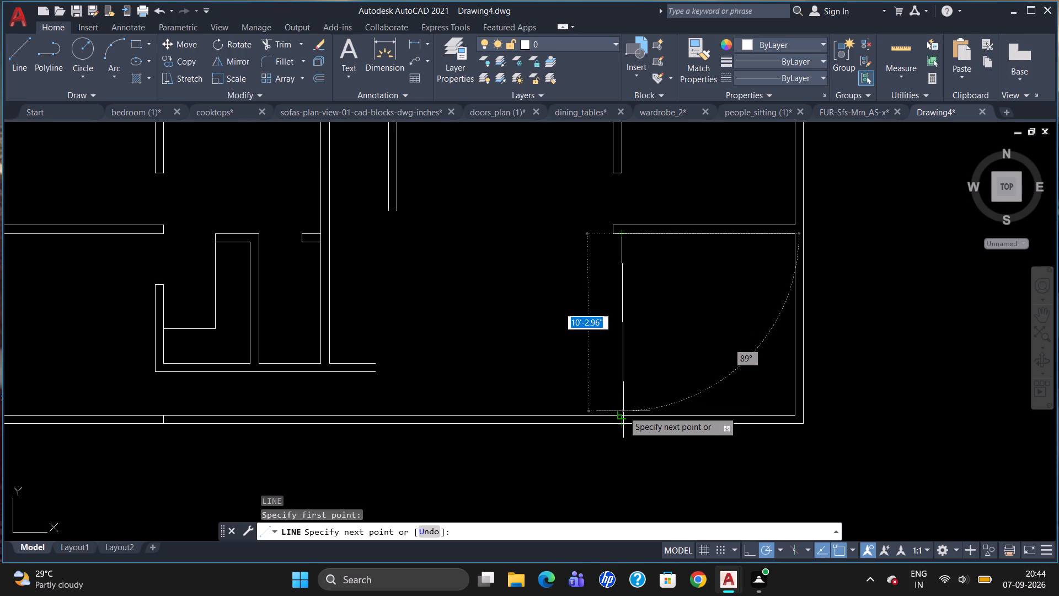
click(623, 413)
key(Escape)
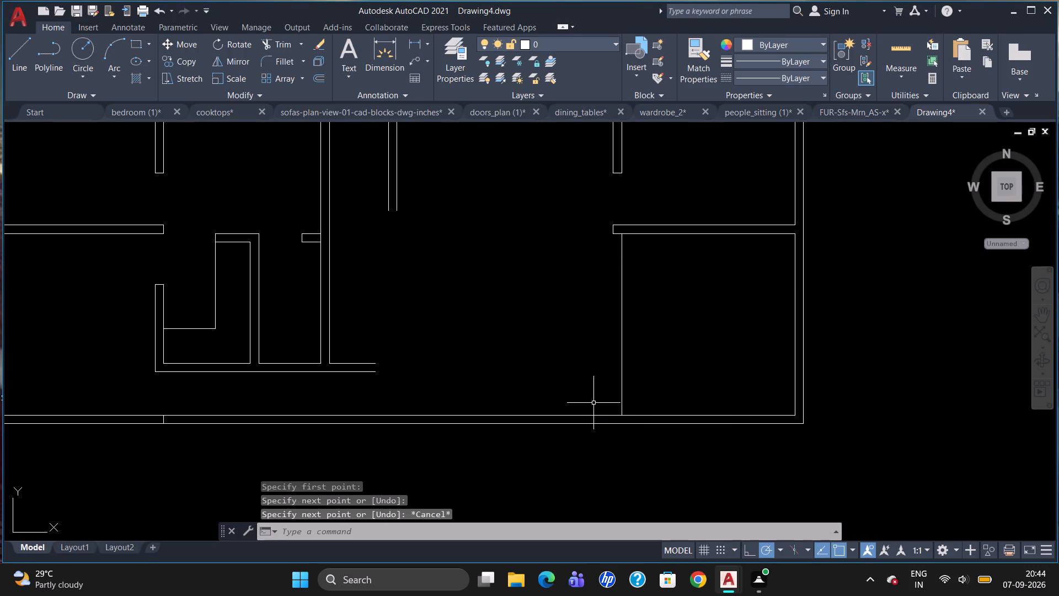
Offset the new vertical line below the room 6" to the west.
key(o)
key(Return)
key(6)
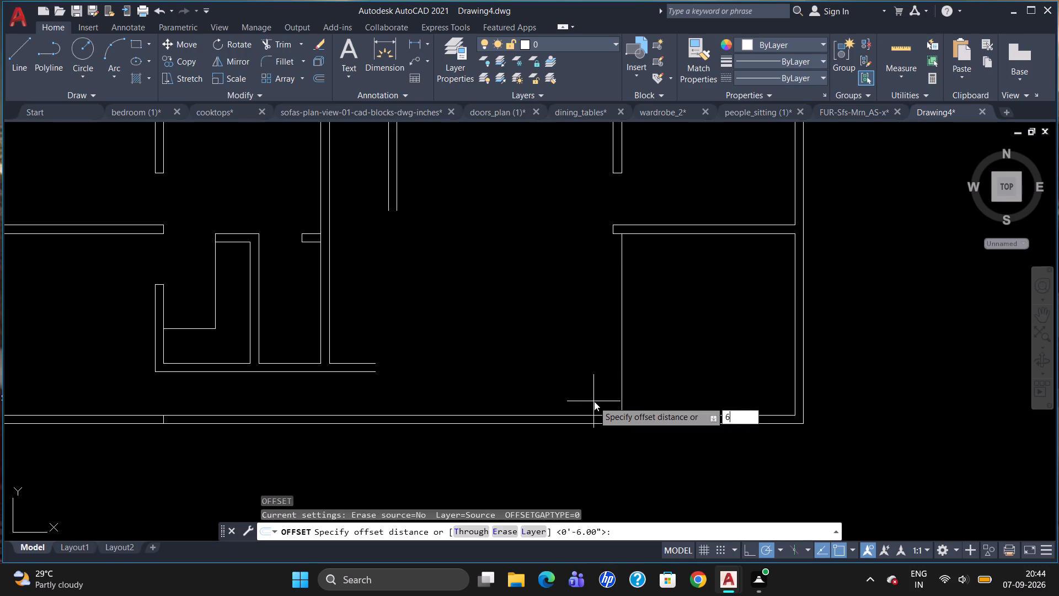
key(shift+quotedbl)
key(Return)
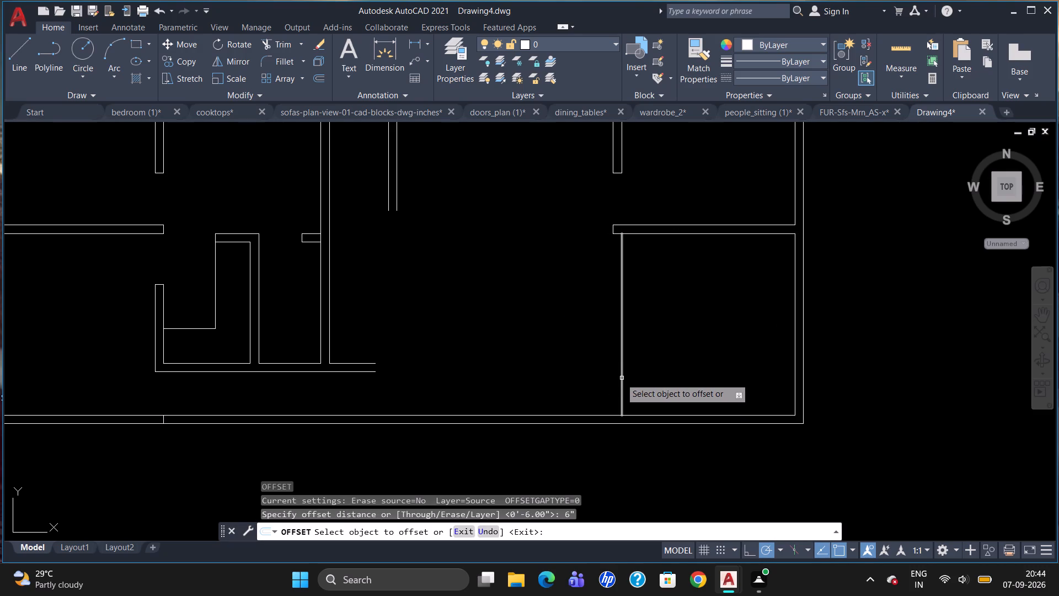
click(617, 378)
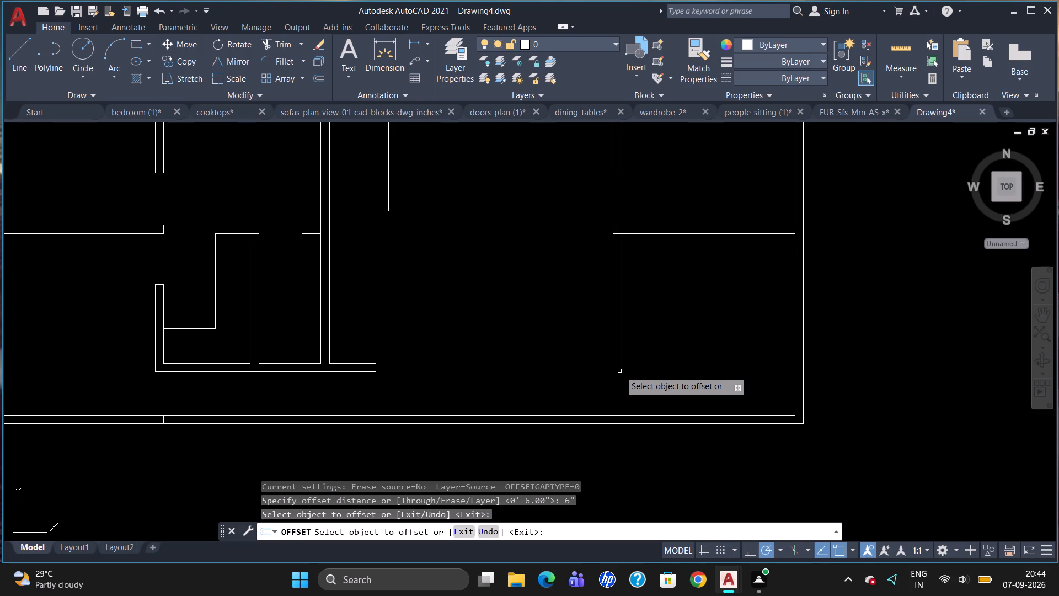
click(621, 354)
click(617, 356)
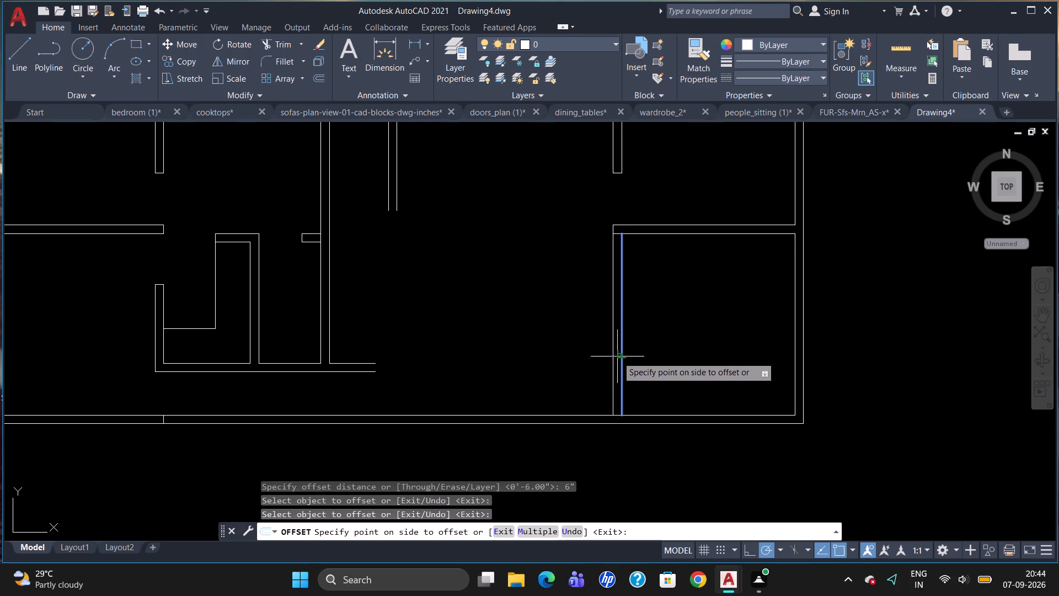
click(622, 352)
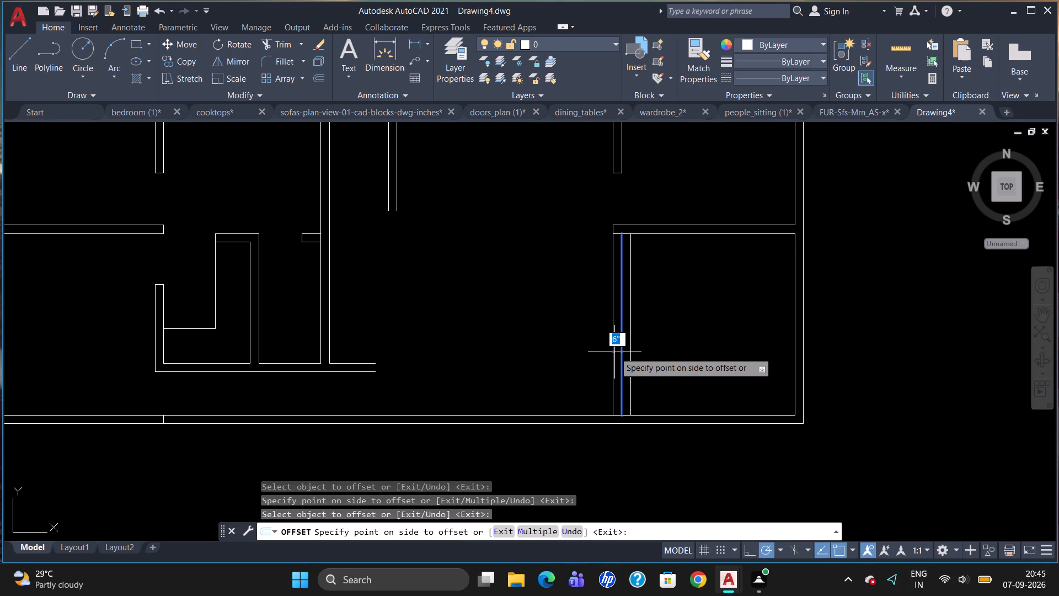
click(611, 354)
key(Escape)
Delete the extra offset line on the east side of the new vertical partition.
click(632, 355)
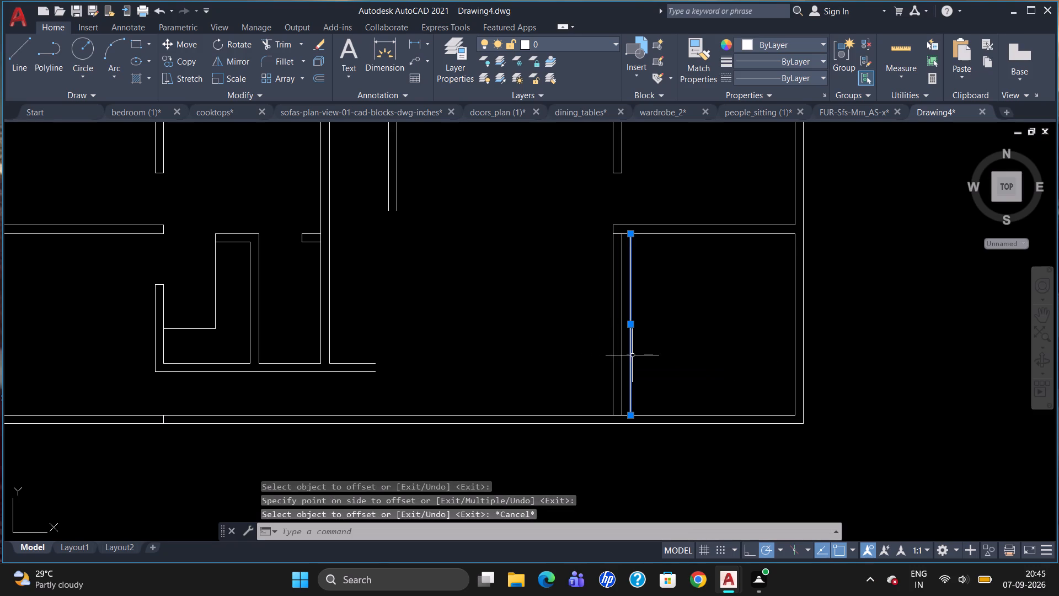
key(Delete)
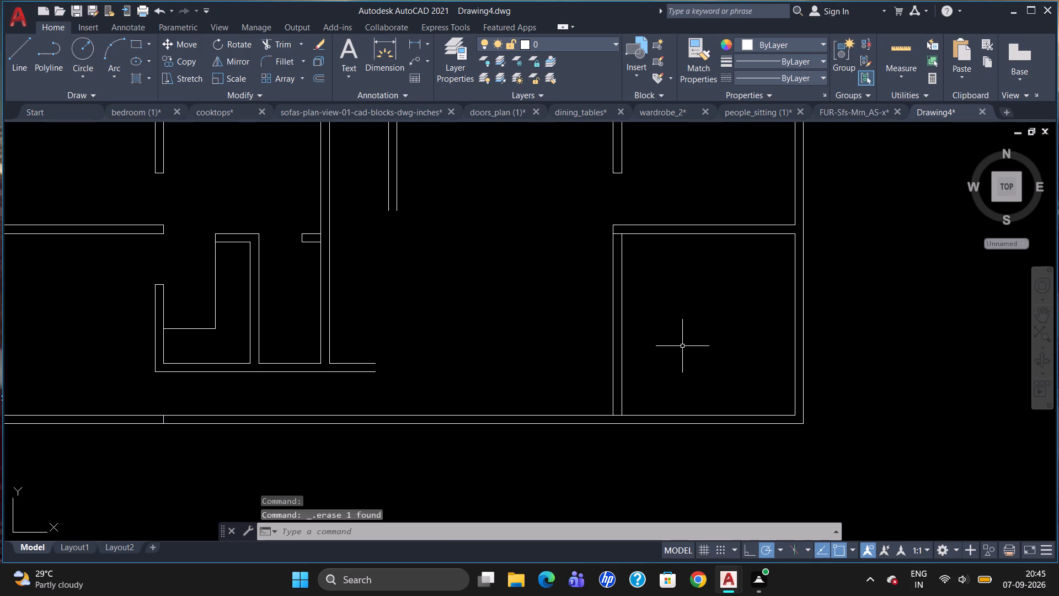
Draw a cross line through the new lower east partition, tracked 3' below the horizontal wall's lower line.
scroll(651, 366, down, 1)
scroll(628, 294, up, 2)
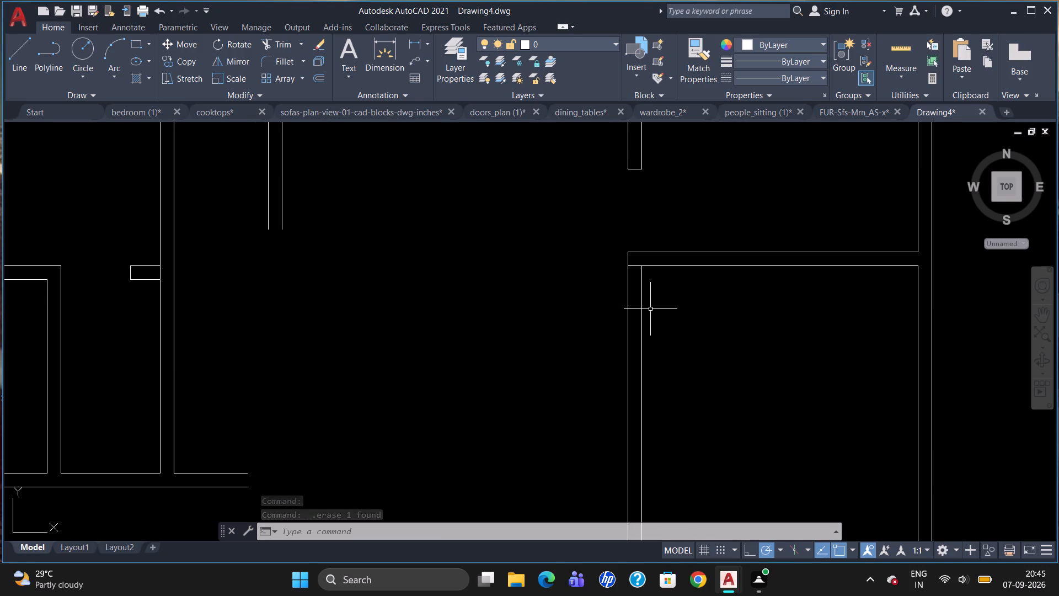
key(l)
key(Return)
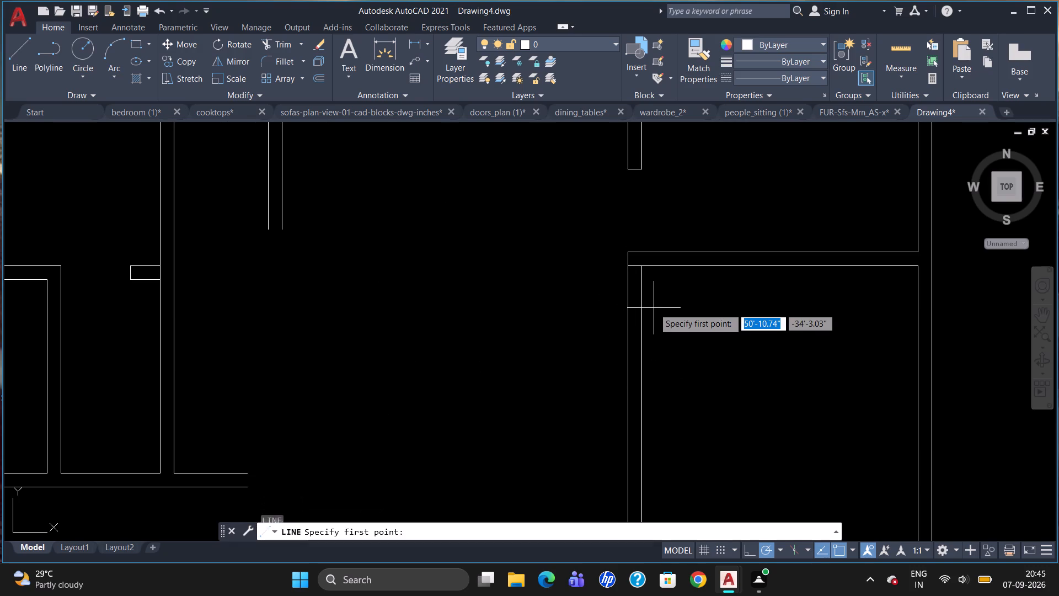
text(TK)
key(Return)
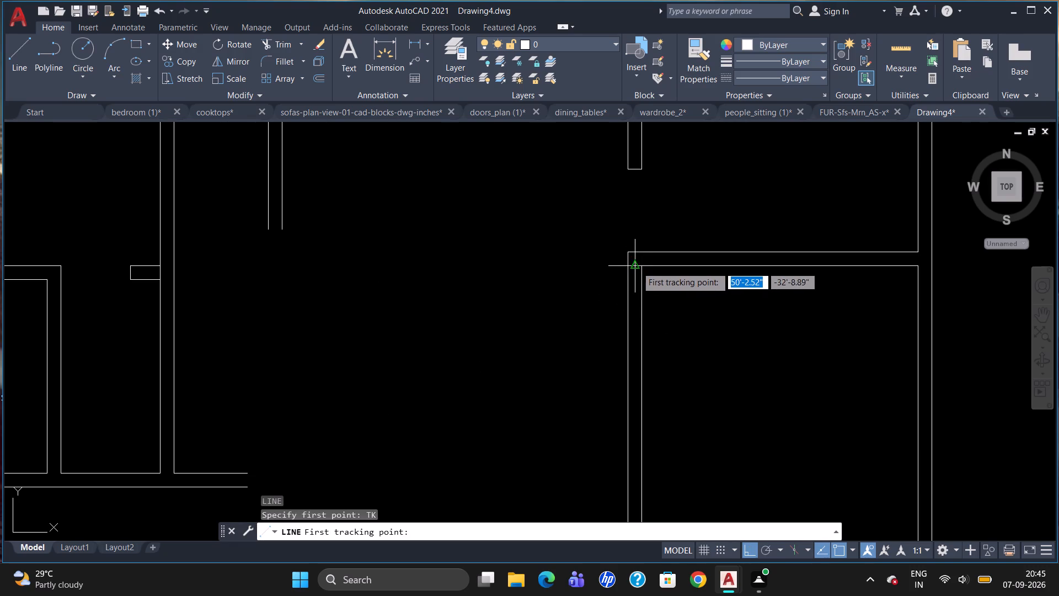
click(645, 264)
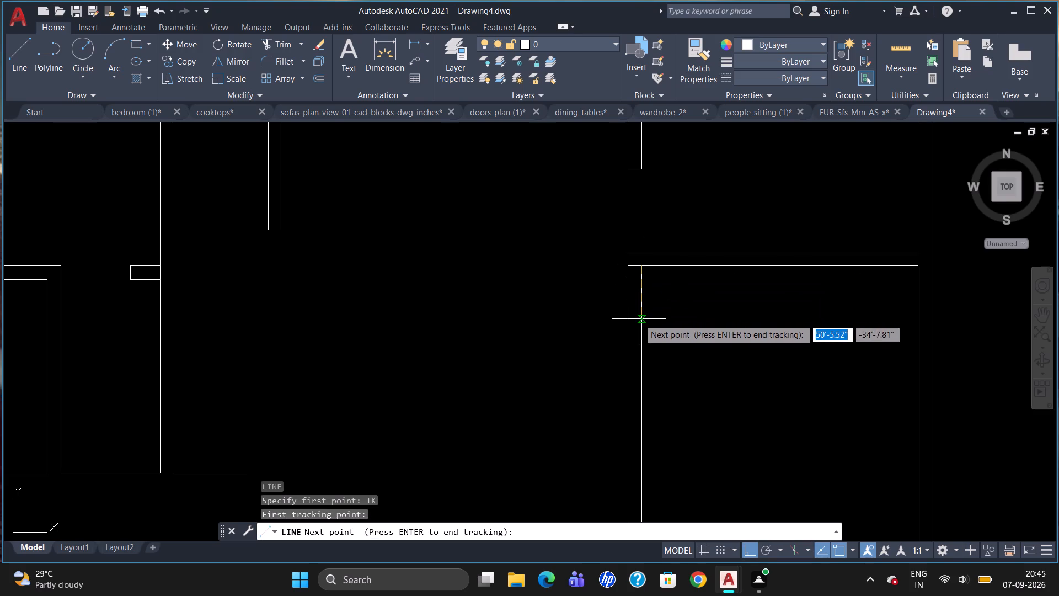
text(3')
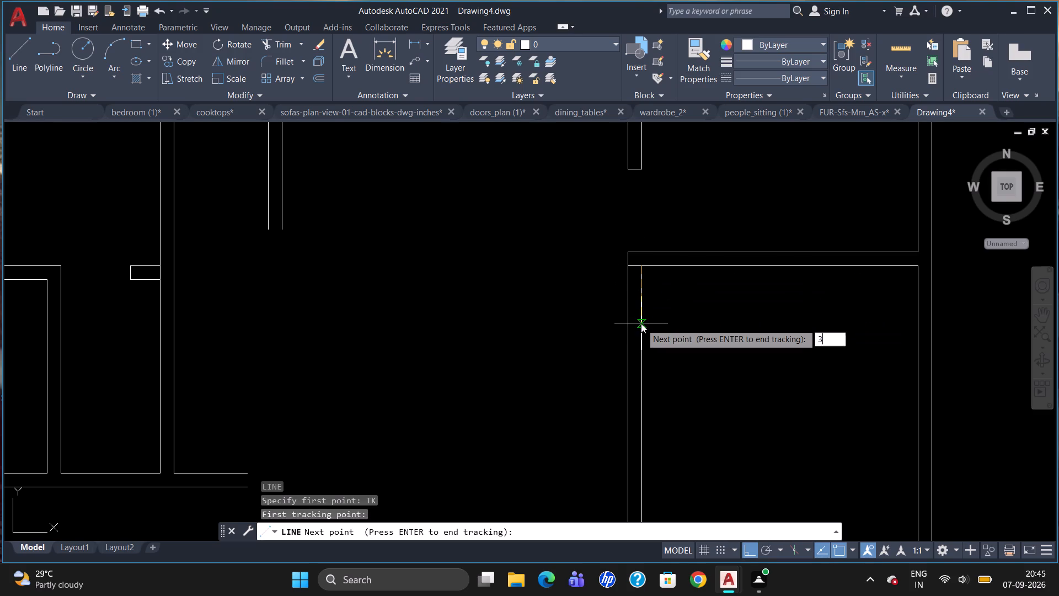
key(Return)
key(Return)
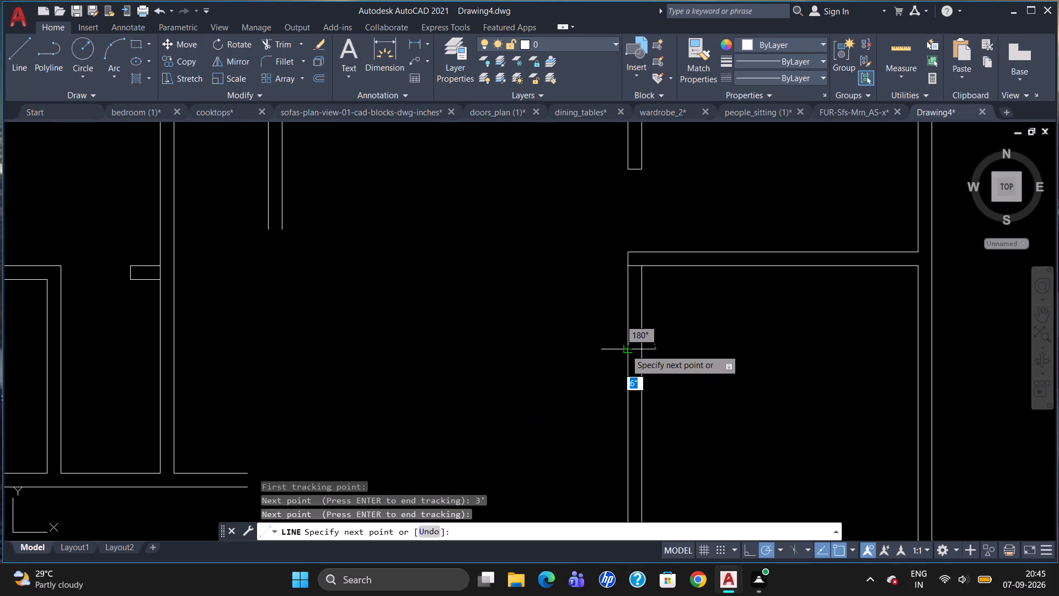
scroll(625, 349, up, 2)
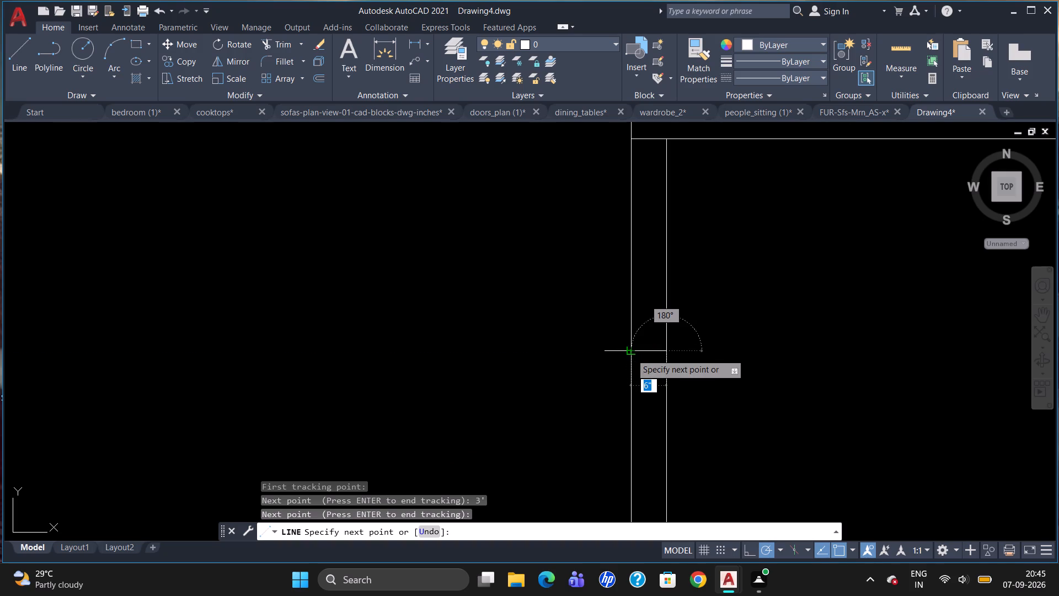
click(631, 354)
key(Escape)
scroll(622, 362, down, 2)
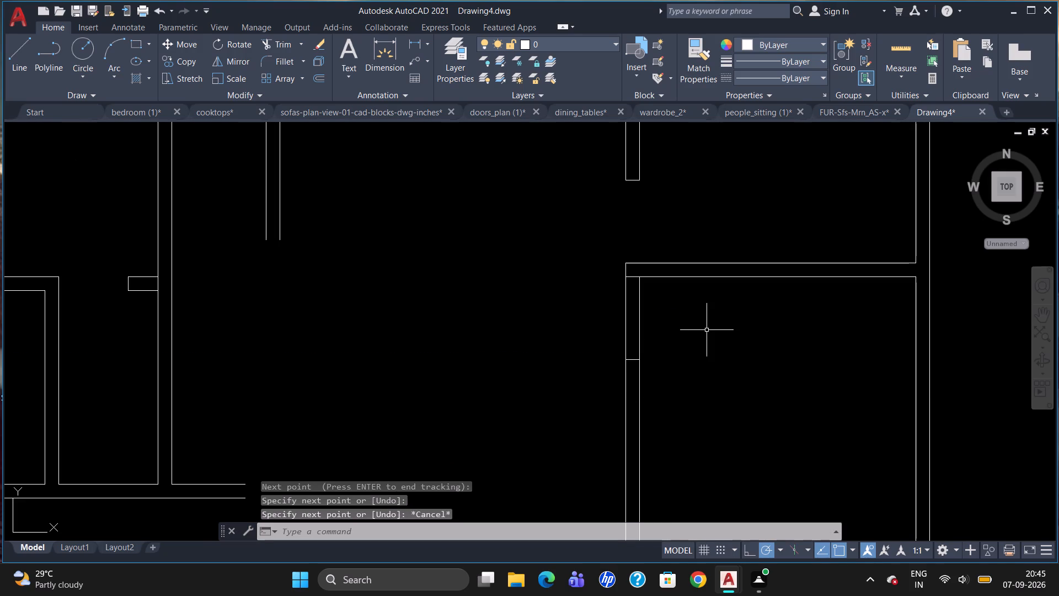
Trim both partition lines between the horizontal wall and the cross line to form the 3' opening.
text(TR)
key(Return)
key(Return)
drag(692, 326, 663, 328)
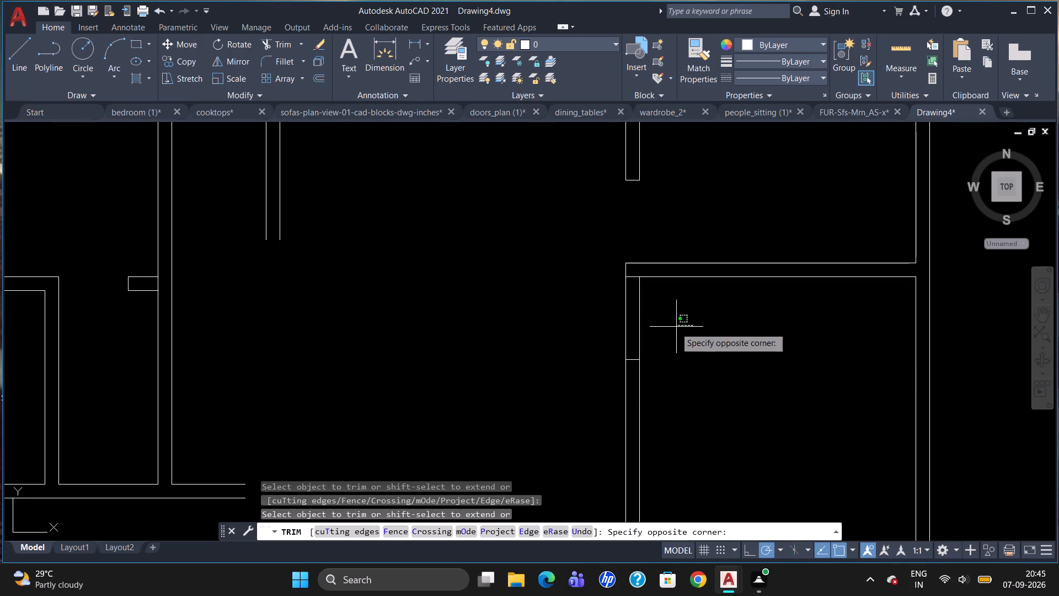
drag(663, 328, 613, 330)
drag(603, 330, 598, 329)
click(598, 329)
key(Escape)
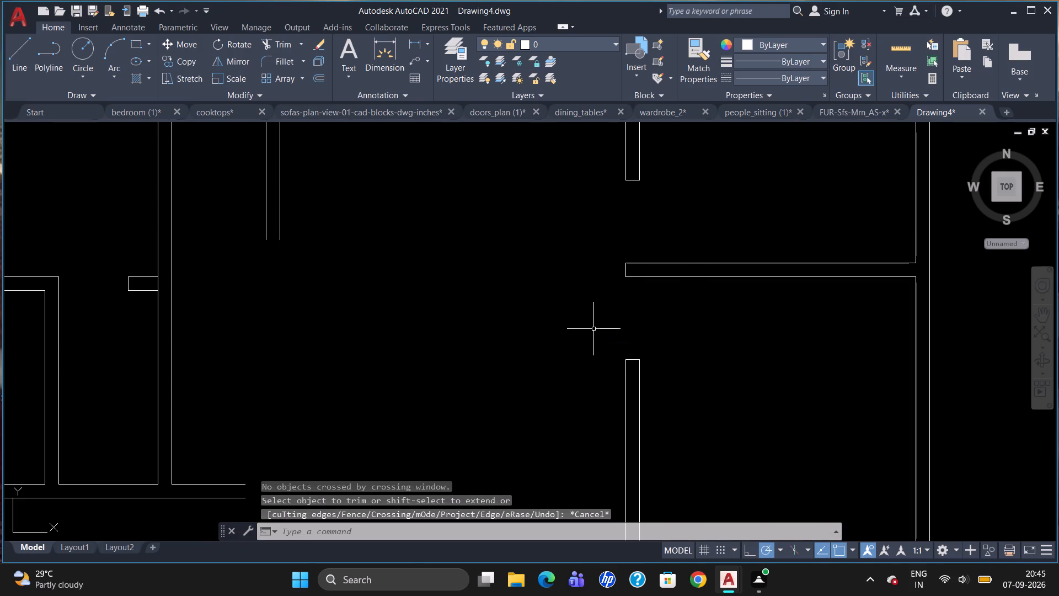
Draw a short vertical line across the south outer wall, continuing the lower east partition's west face.
scroll(595, 315, down, 3)
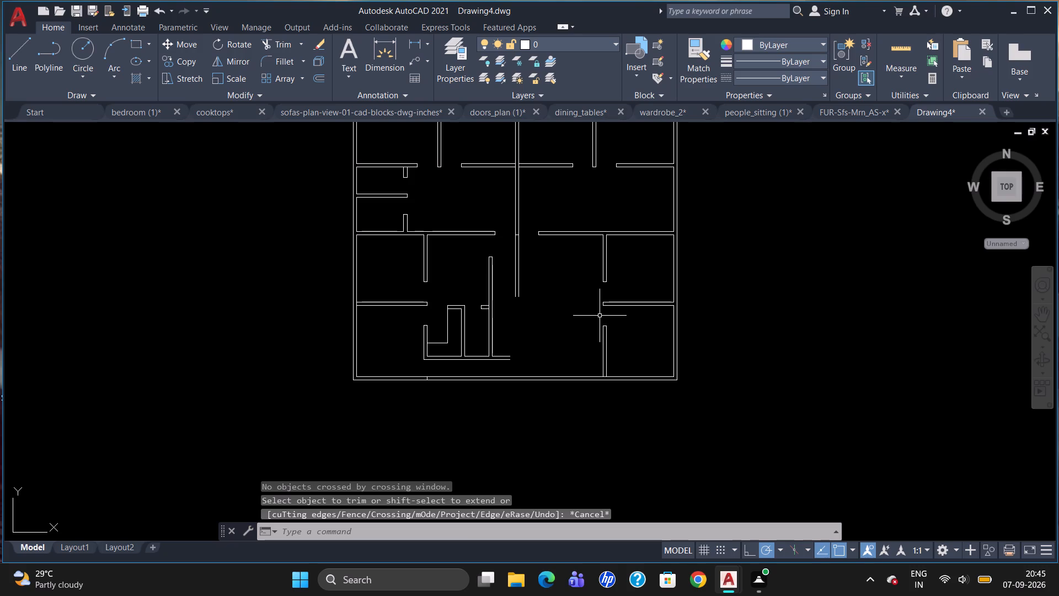
scroll(611, 297, down, 1)
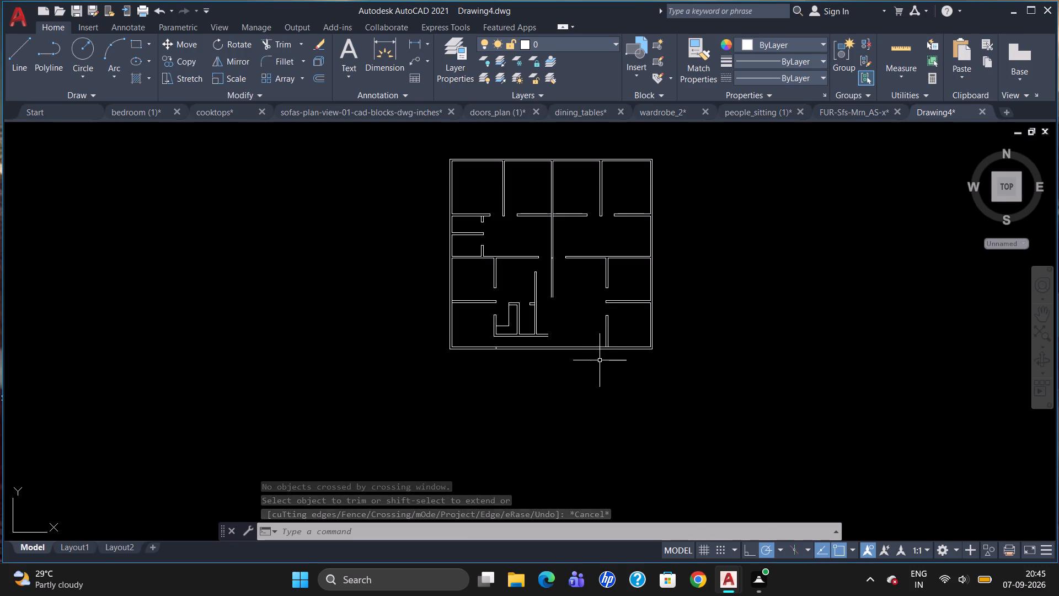
scroll(592, 344, up, 2)
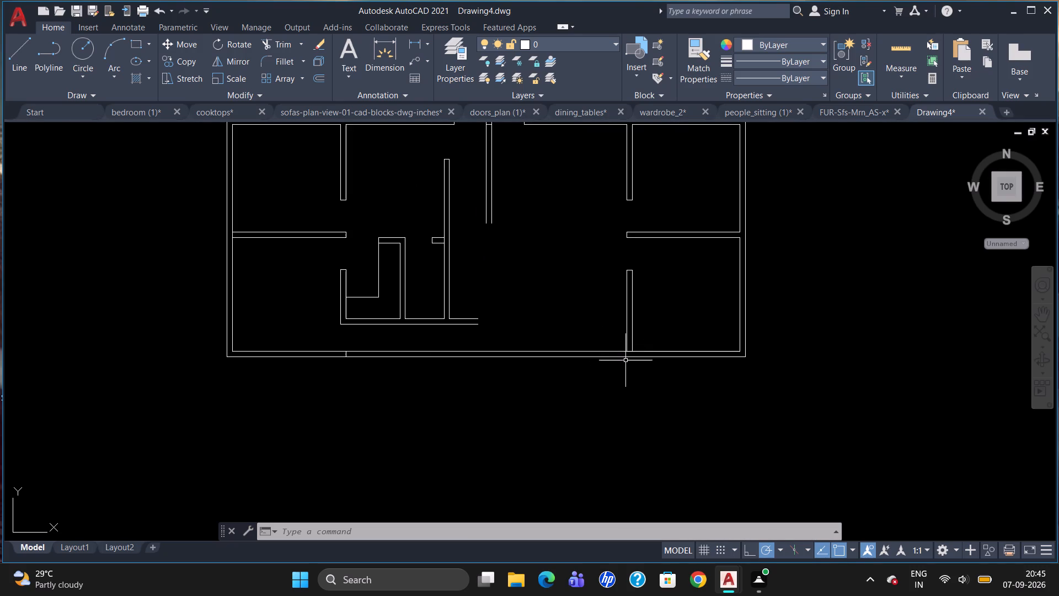
scroll(625, 359, up, 1)
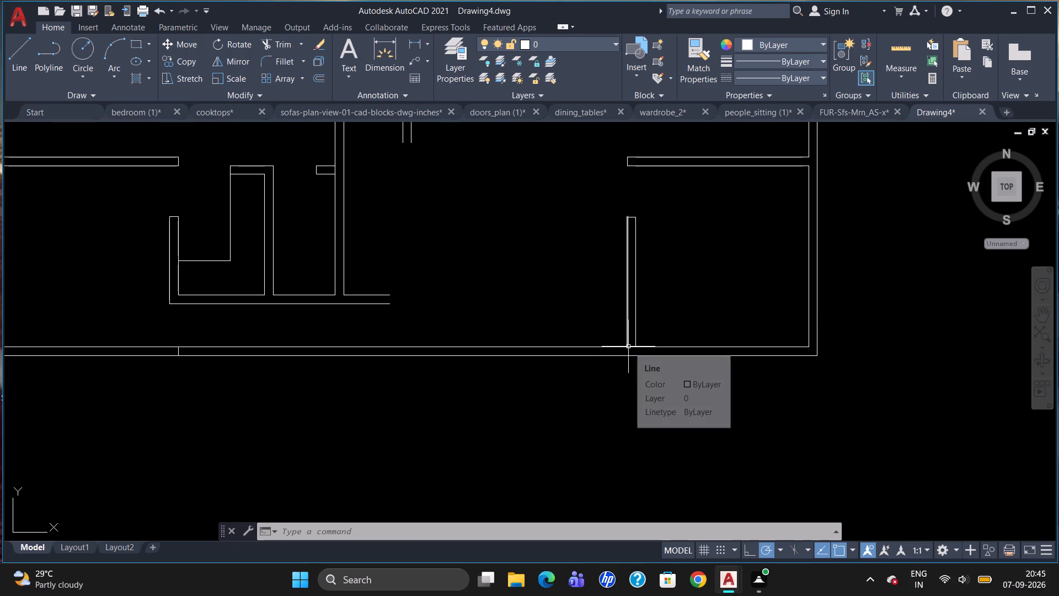
scroll(633, 350, up, 1)
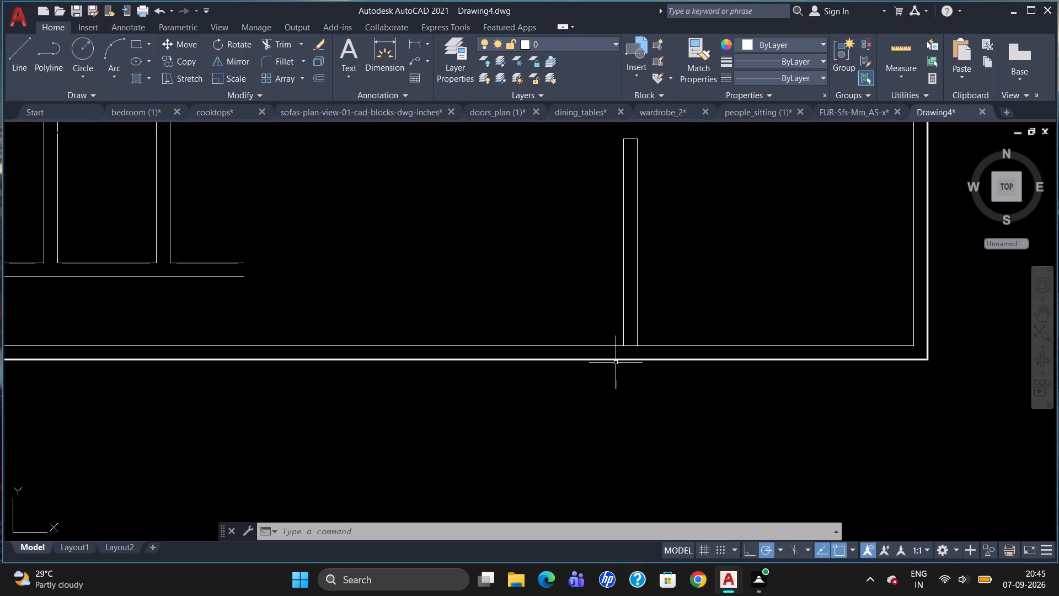
key(l)
key(Return)
click(620, 346)
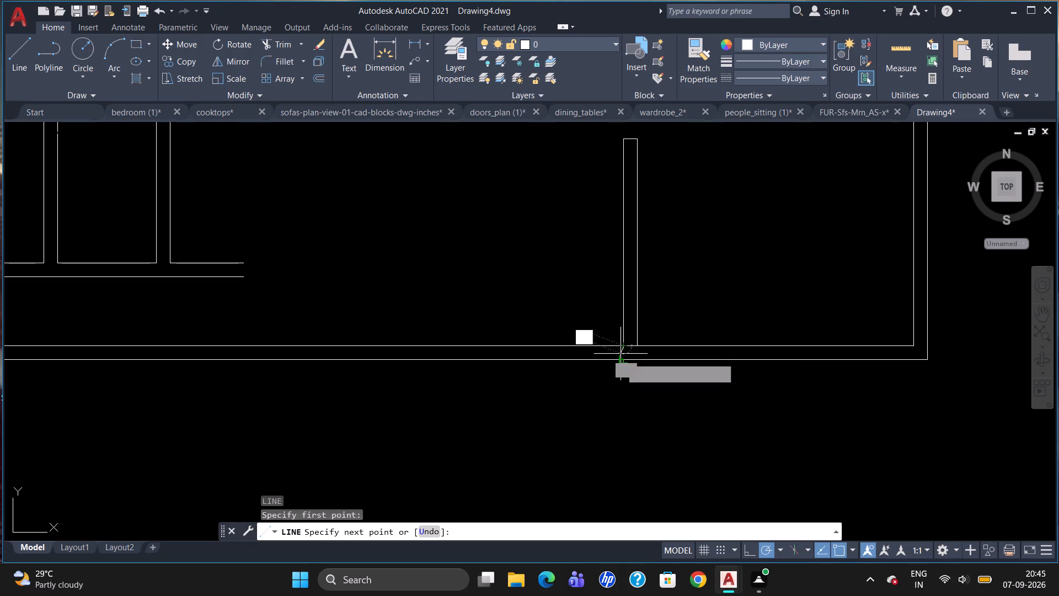
click(621, 361)
key(Escape)
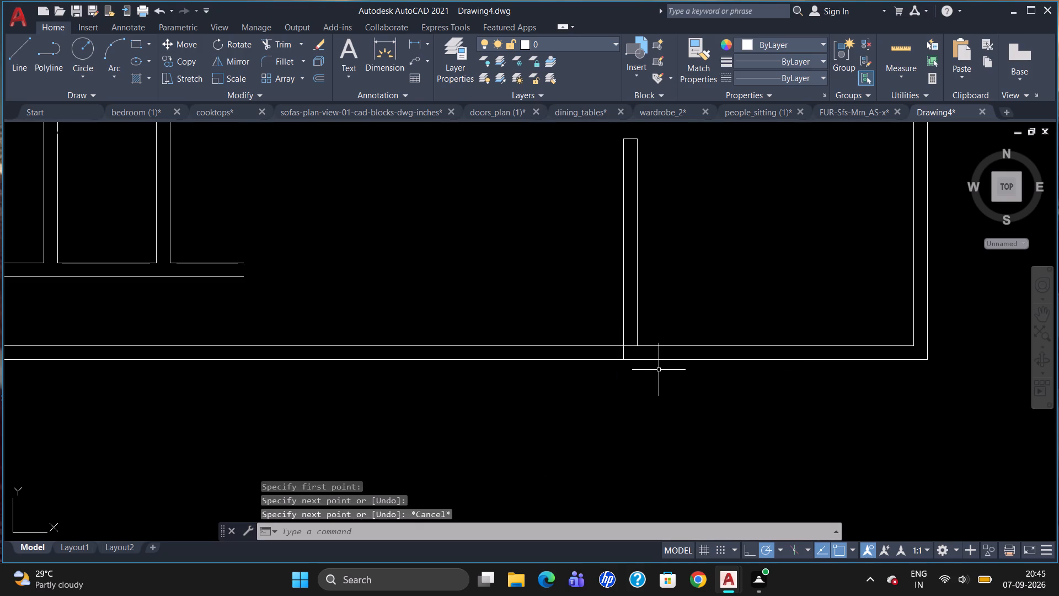
Draw a cross line through the lower east partition, tracked 2'6" above the south wall's inner line.
key(l)
key(Return)
text(TK)
key(Return)
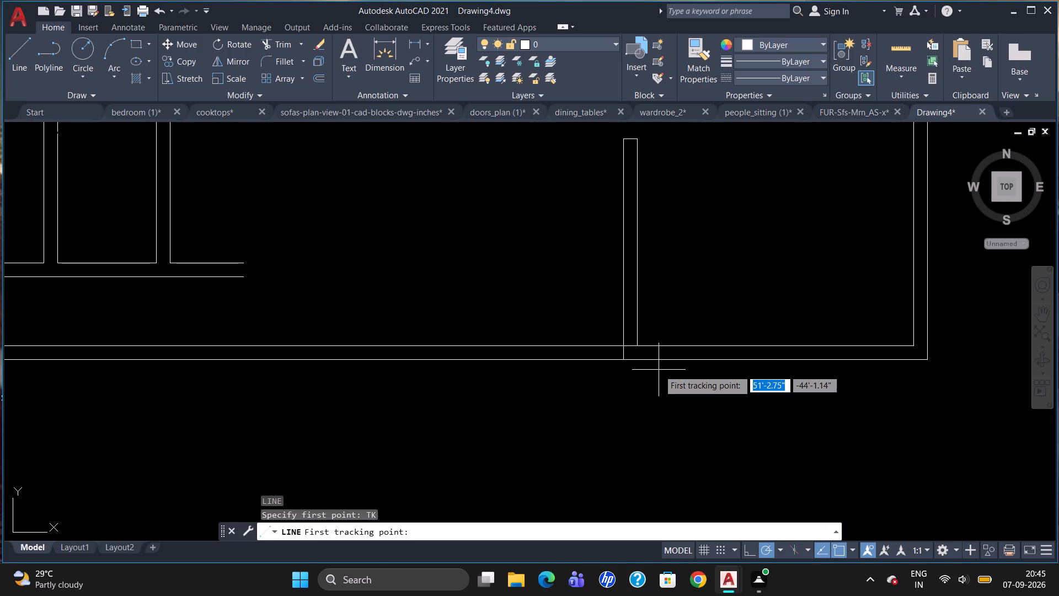
click(625, 347)
text(2'6')
key(Return)
key(Return)
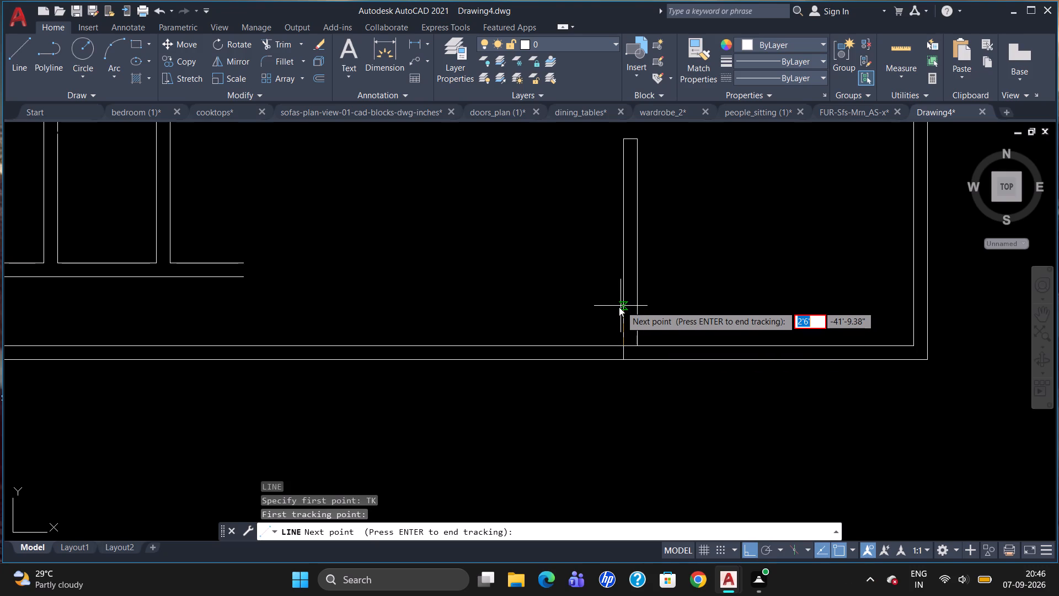
key(BackSpace)
text(2'6")
key(Return)
key(Return)
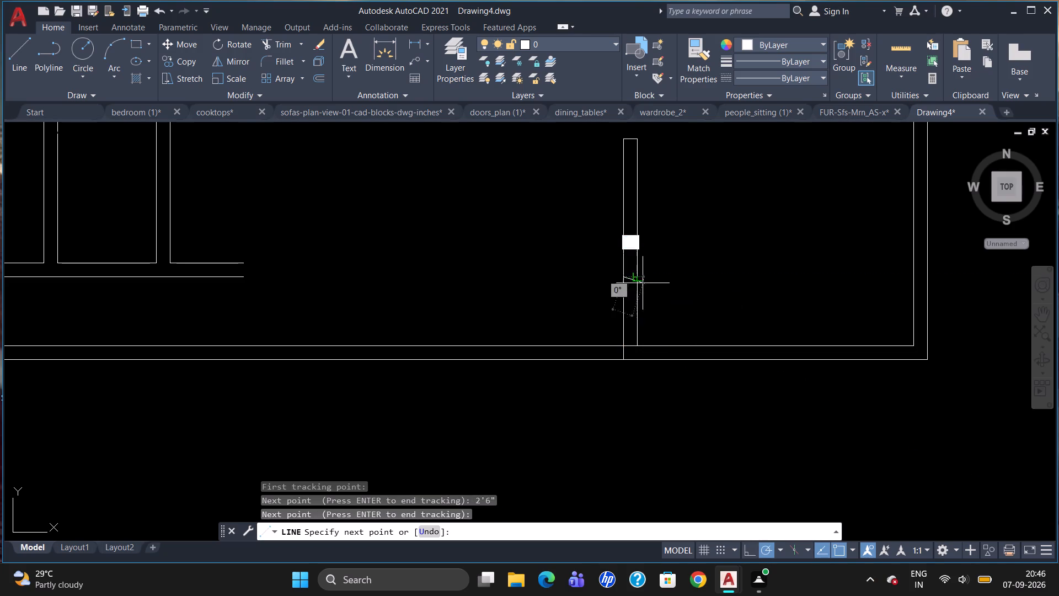
click(639, 275)
key(Escape)
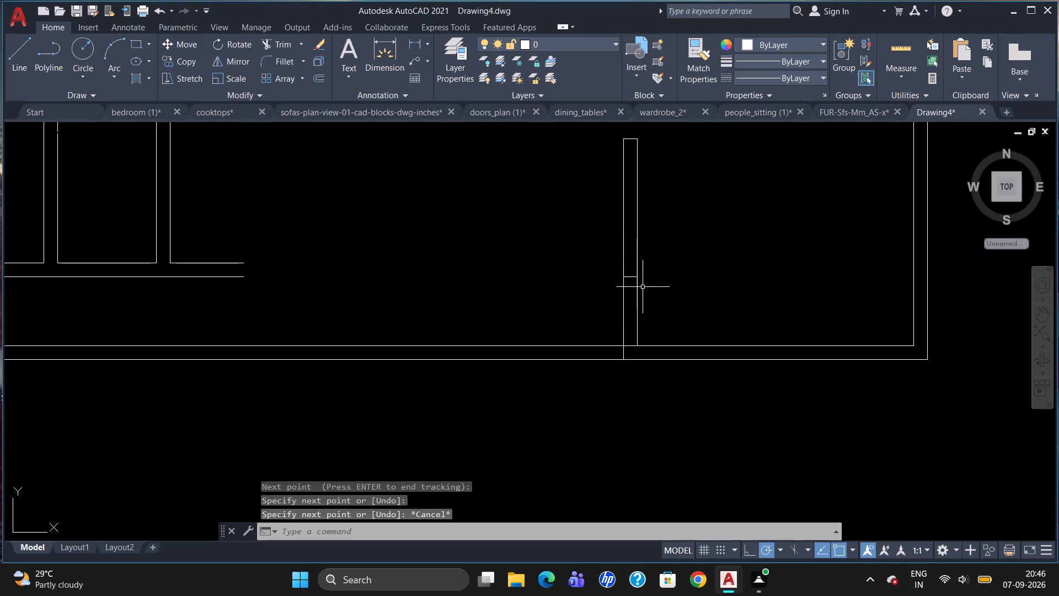
Trim both partition lines between the lower cross line and the south wall to form the 2'6" opening.
text(TR)
key(Return)
key(Return)
drag(651, 310, 580, 316)
click(586, 316)
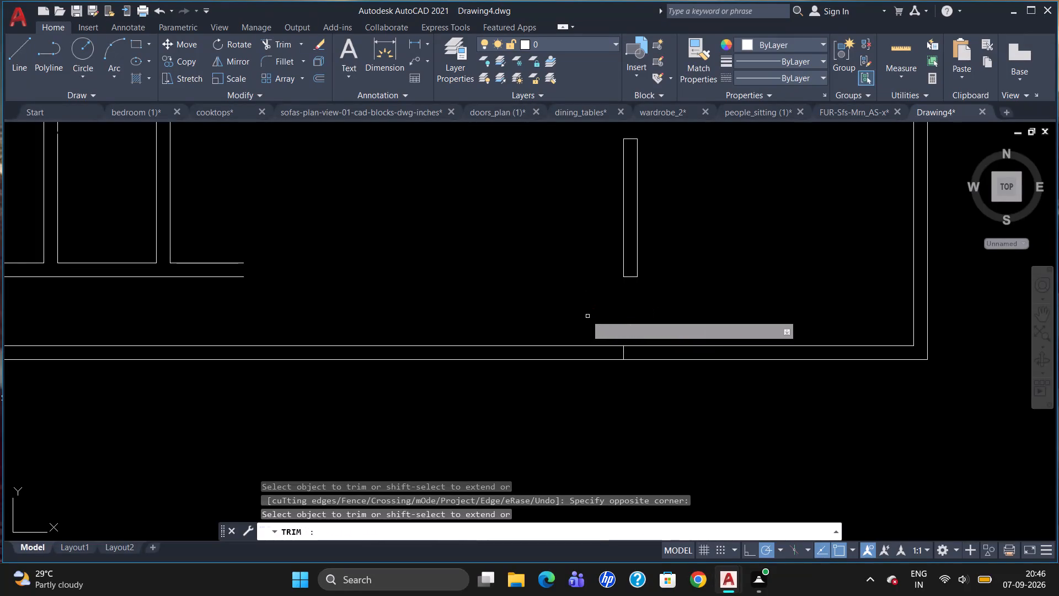
key(Escape)
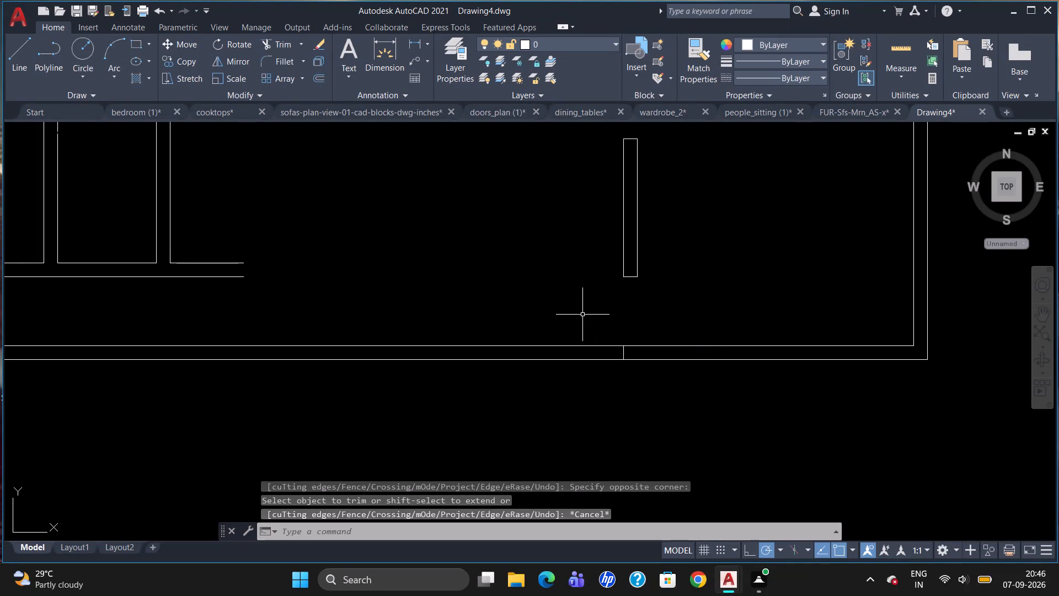
Draw a horizontal line about 13'-9" long from the east partition's lower west corner to the open end of the stair-side wall's lower line.
scroll(601, 315, down, 1)
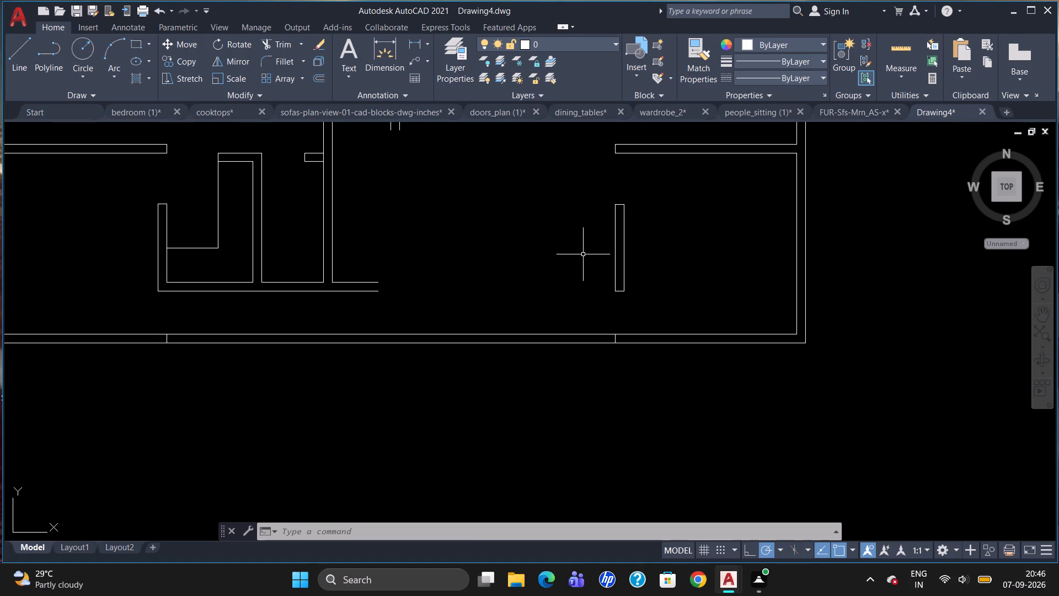
scroll(615, 294, down, 1)
scroll(589, 233, up, 1)
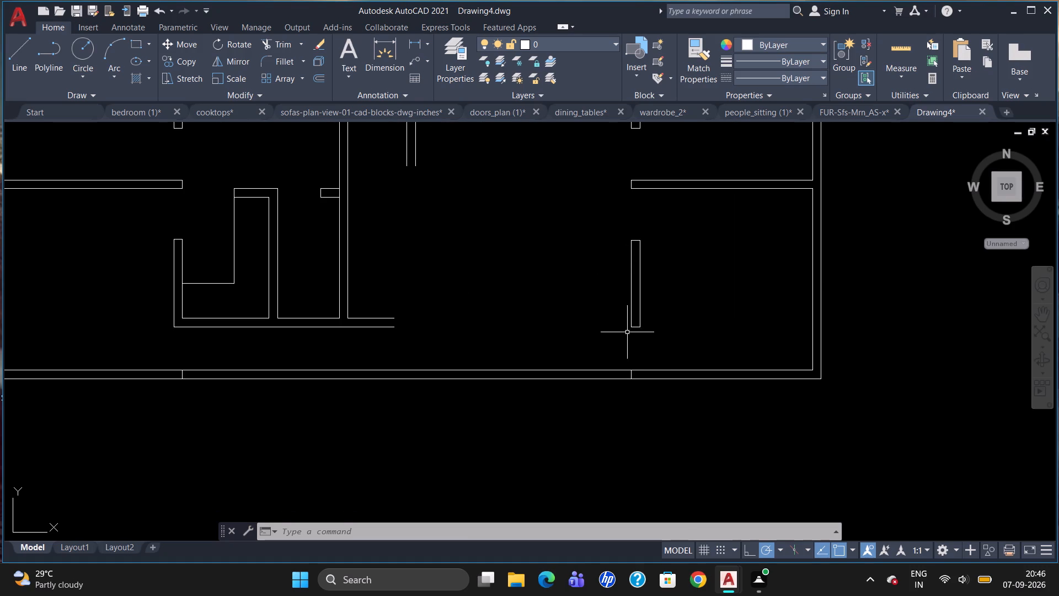
key(l)
key(Return)
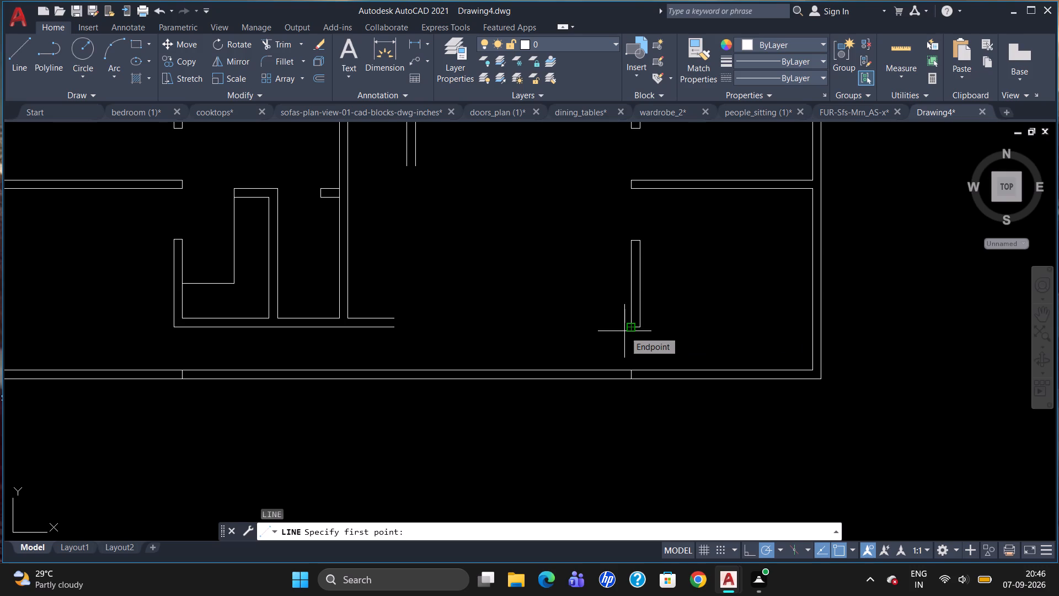
click(624, 331)
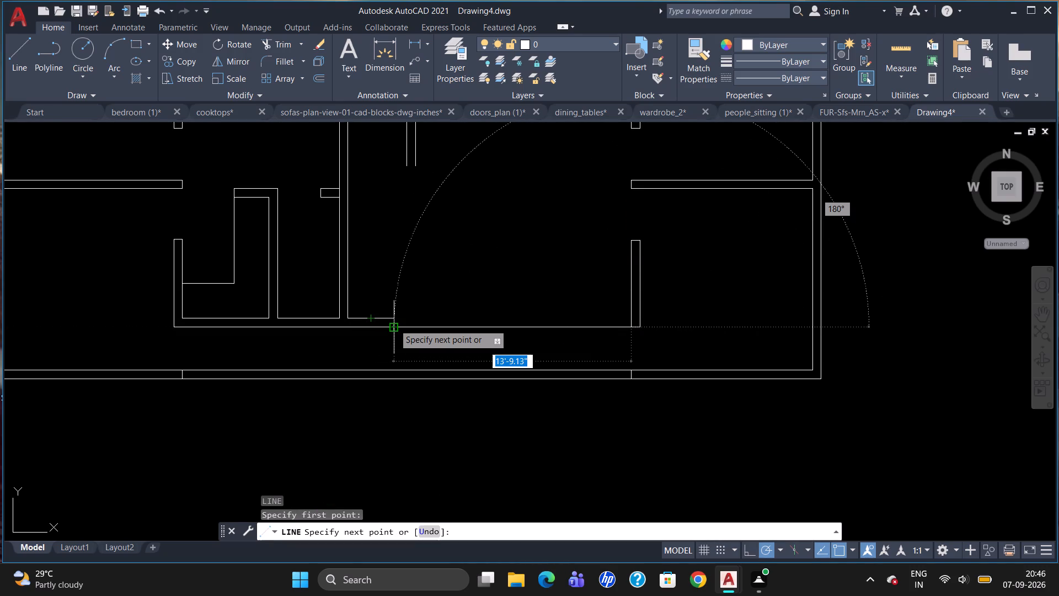
click(394, 324)
key(Escape)
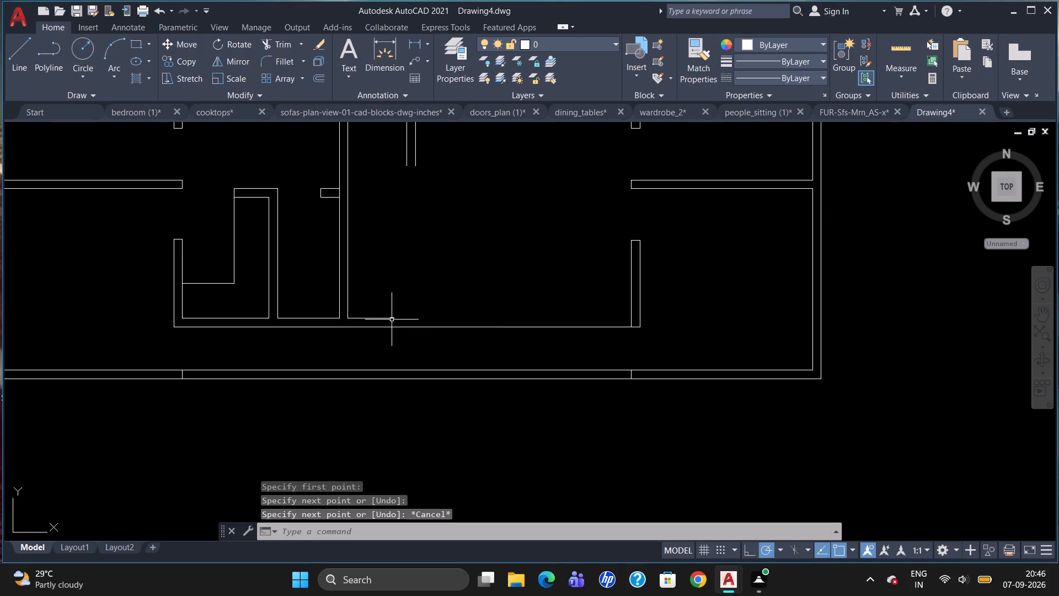
Offset the new horizontal line 6" to the north to complete the wall between the two partitions.
key(o)
key(Return)
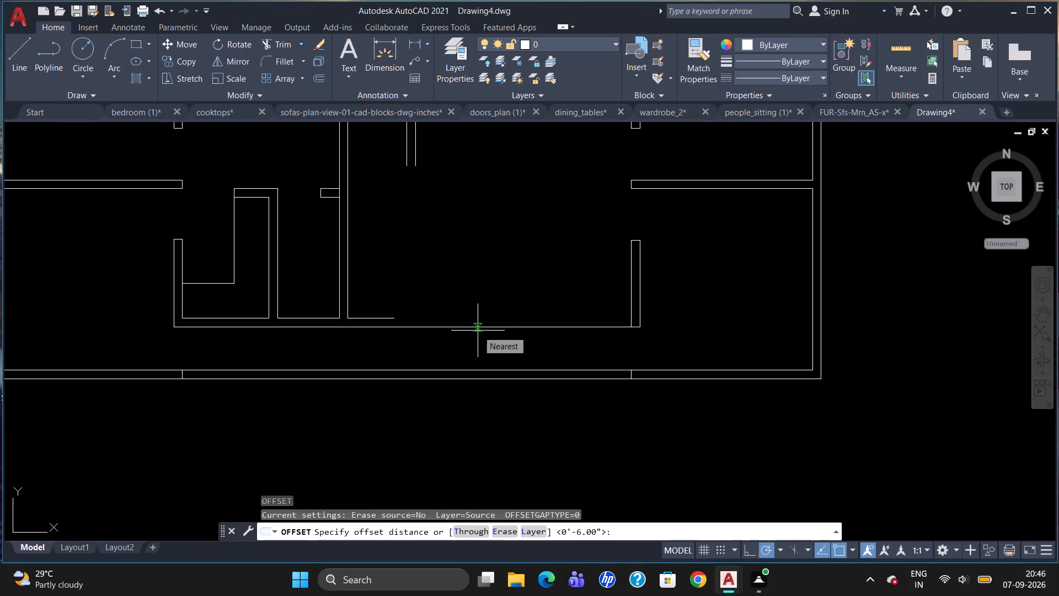
key(6)
key(shift+quotedbl)
key(Return)
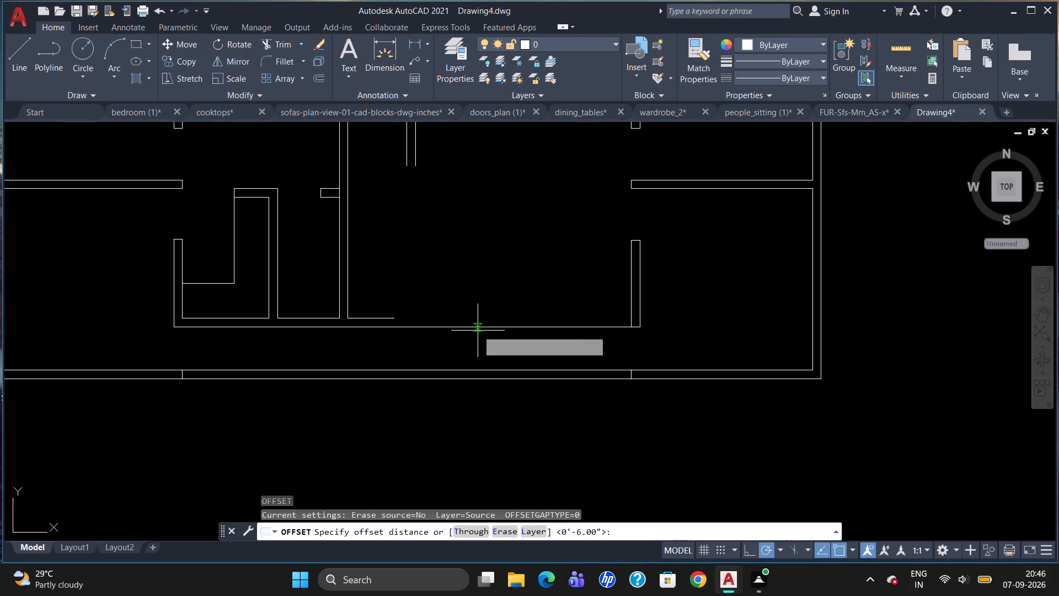
click(485, 325)
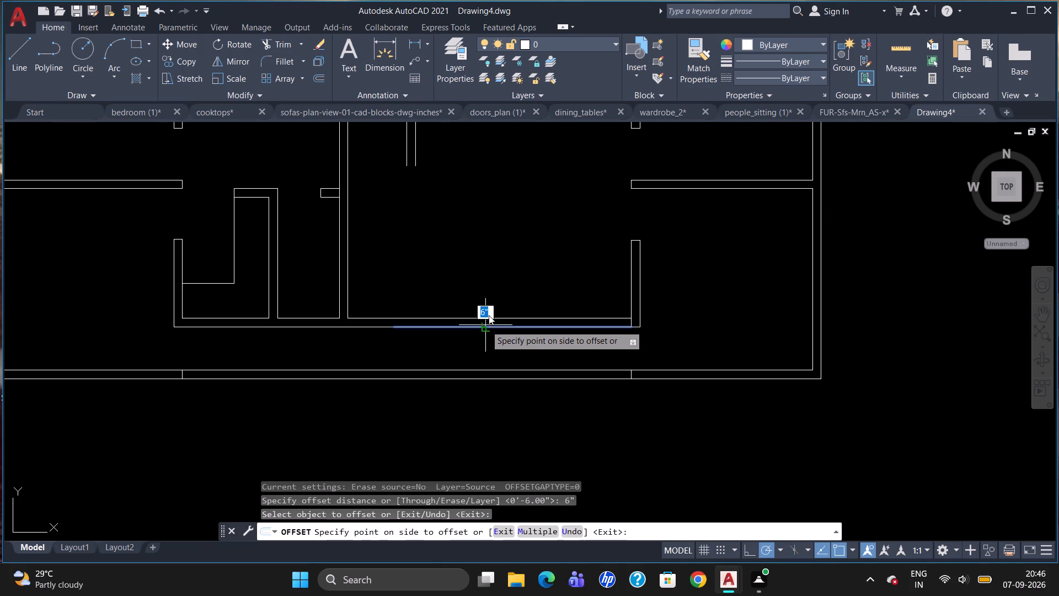
click(489, 315)
key(Escape)
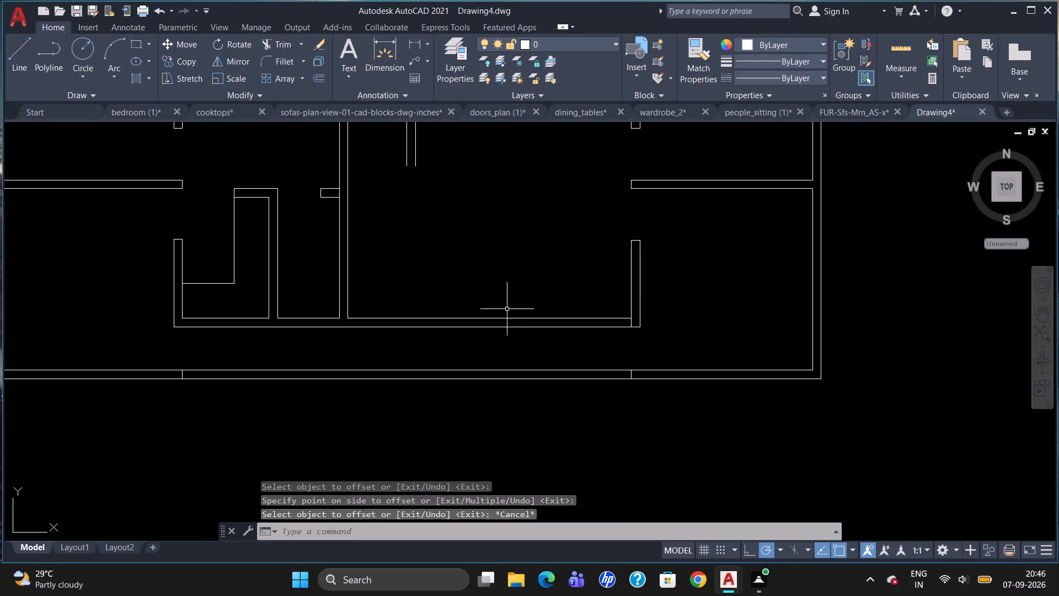
Trim the leftover piece of the east partition's west line crossing the thickness of the new inner south wall at their corner.
text(TR)
key(Return)
key(Return)
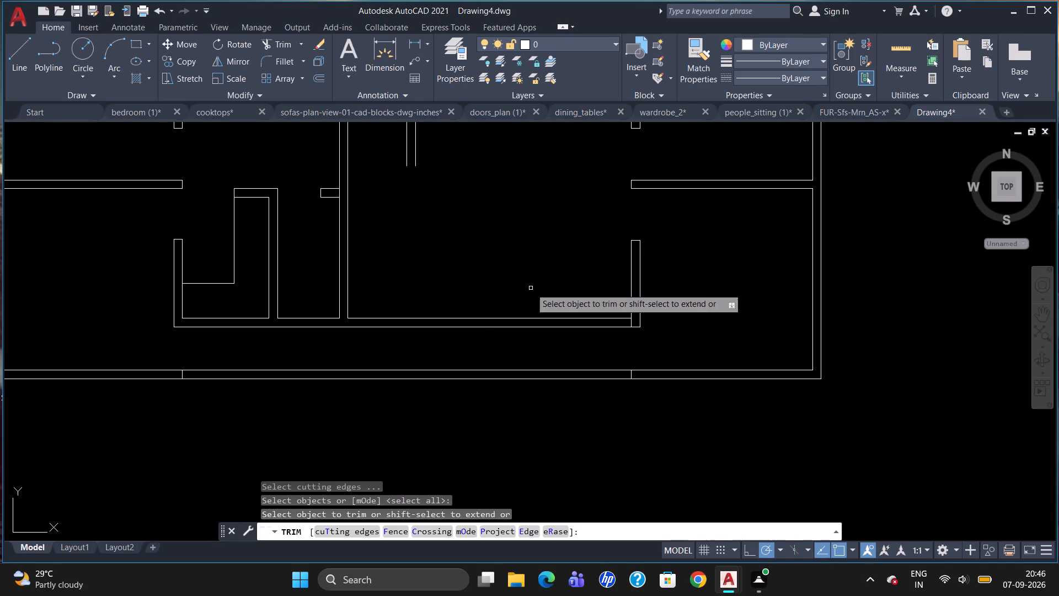
click(629, 322)
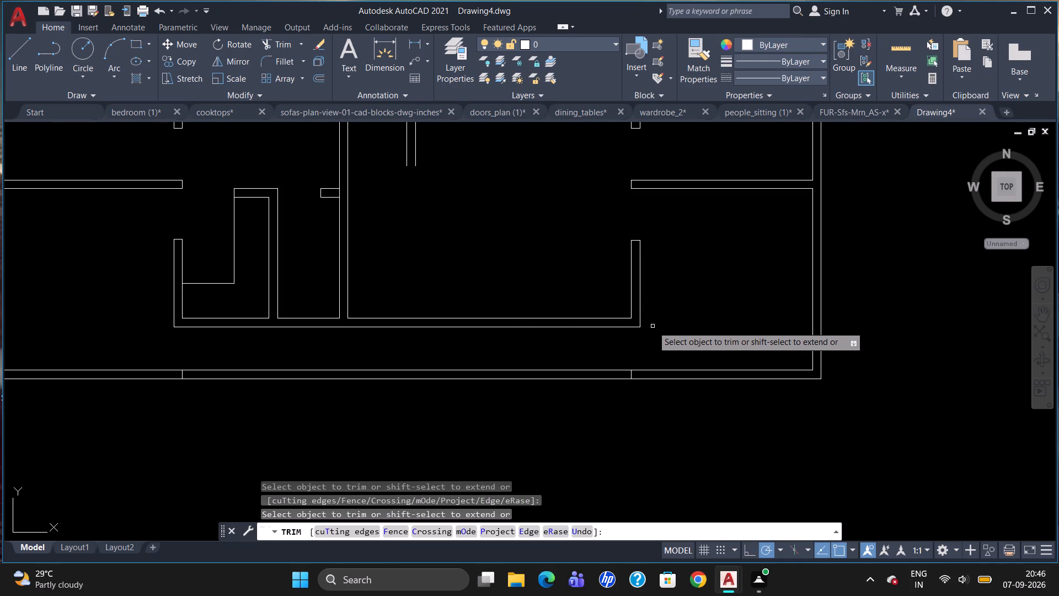
key(Escape)
Offset the lower east partition's west line 5' to the west, with a second line 6" further west to form a parallel wall.
scroll(672, 349, down, 1)
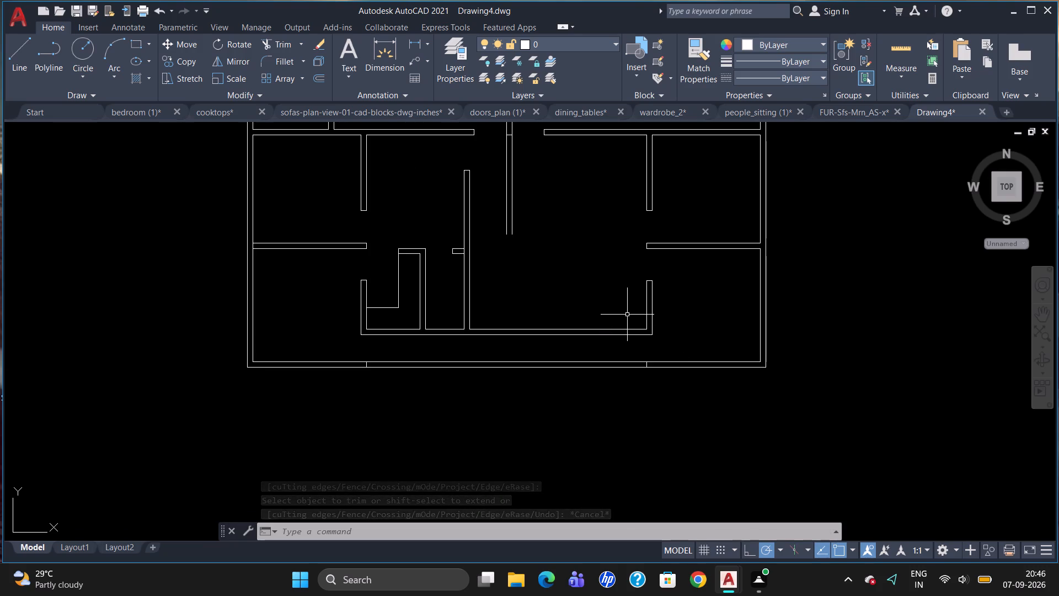
key(o)
key(Return)
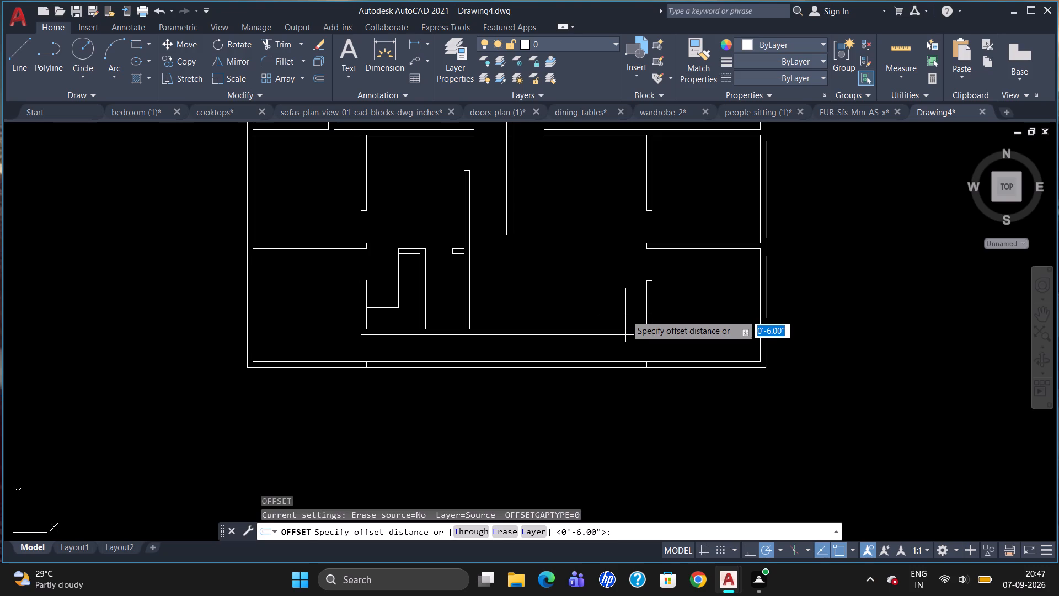
text(5')
key(Return)
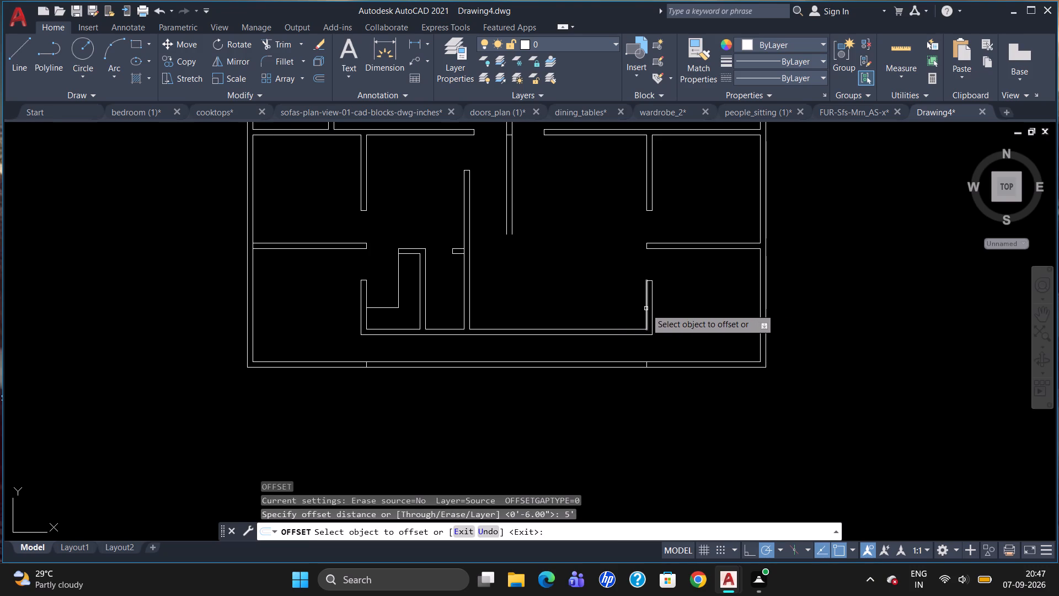
click(646, 308)
click(618, 311)
click(593, 311)
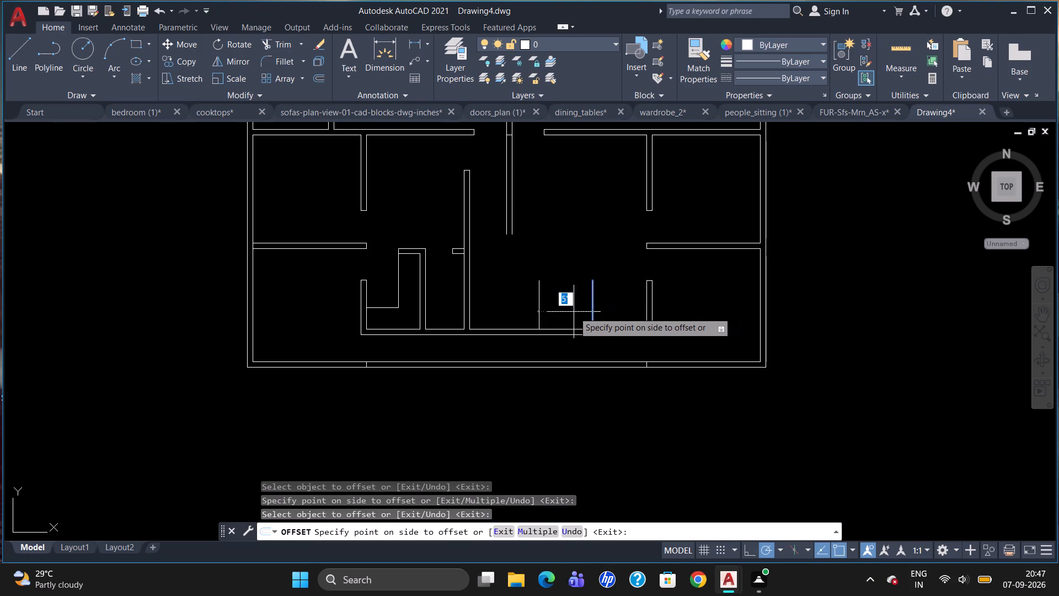
key(6)
key(shift+quotedbl)
key(Return)
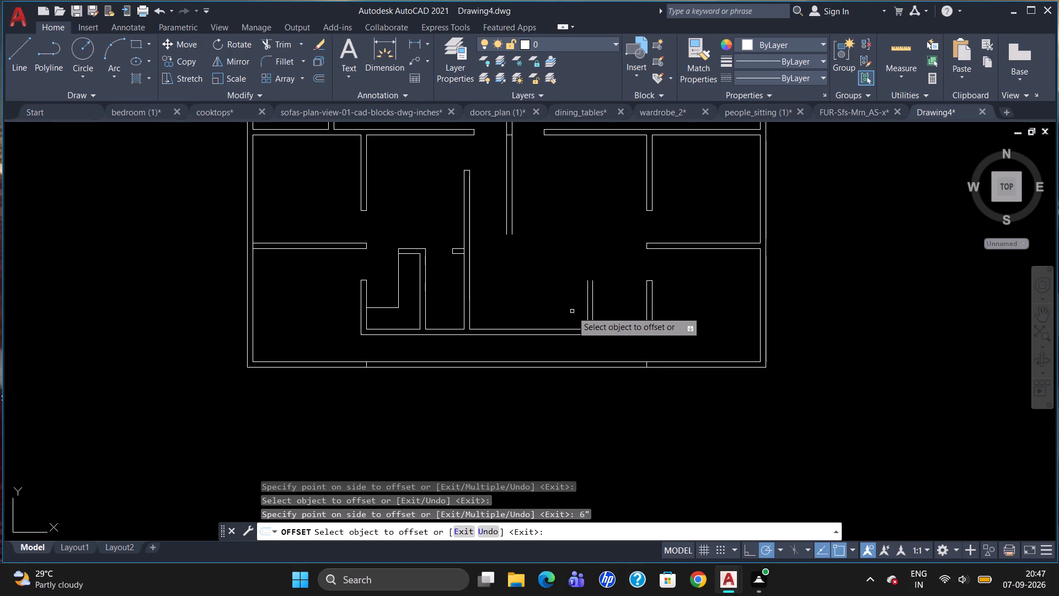
key(Escape)
Draw a vertical line from a point tracked 7' above the new wall's west base corner down to that wall's top, about 2'-6" long.
key(l)
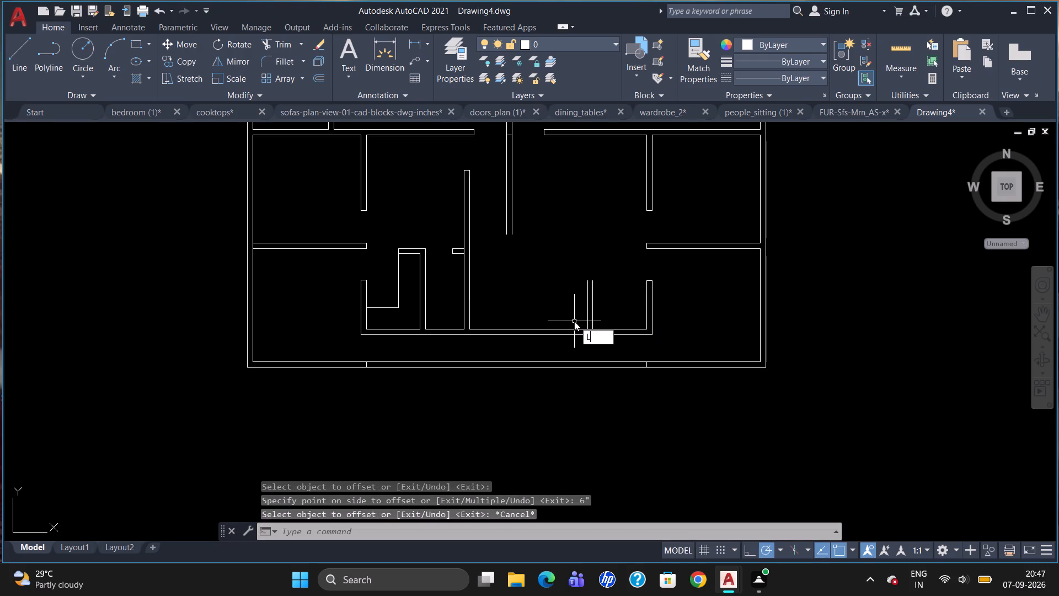
key(Return)
text(TK)
key(Return)
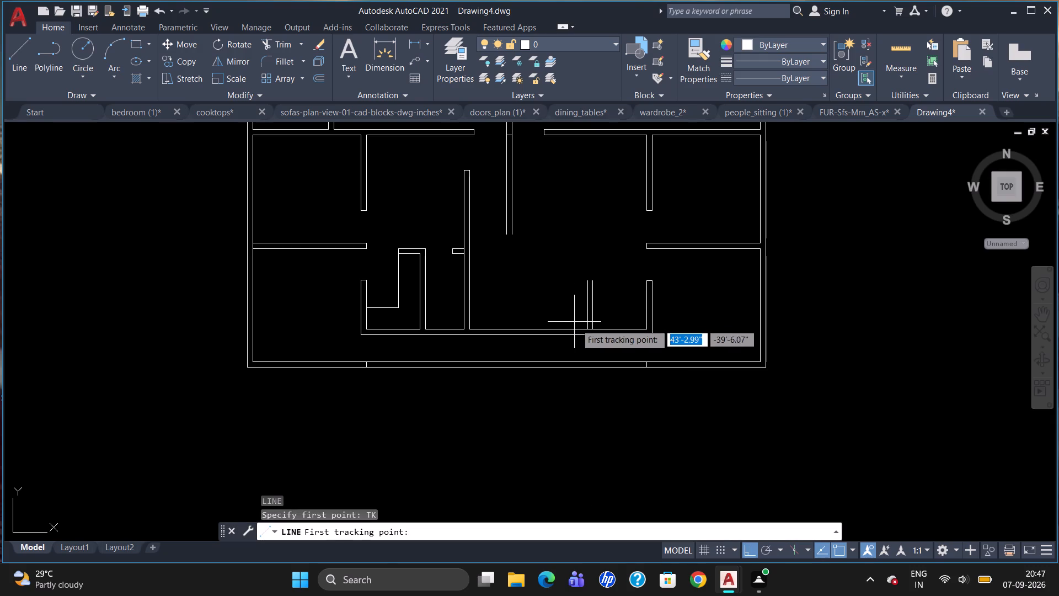
click(587, 328)
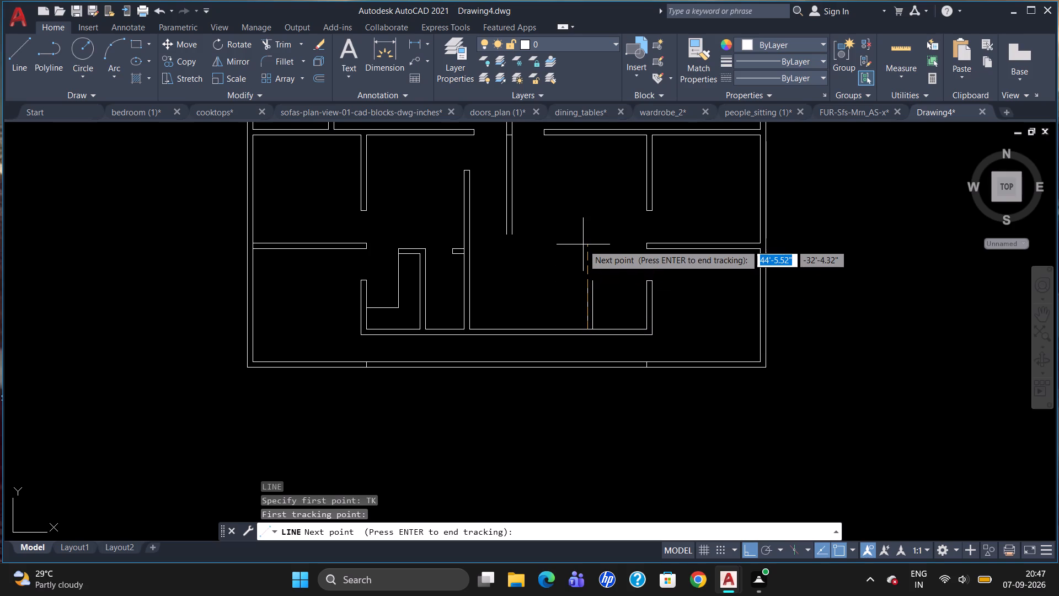
key(7)
key(apostrophe)
key(Return)
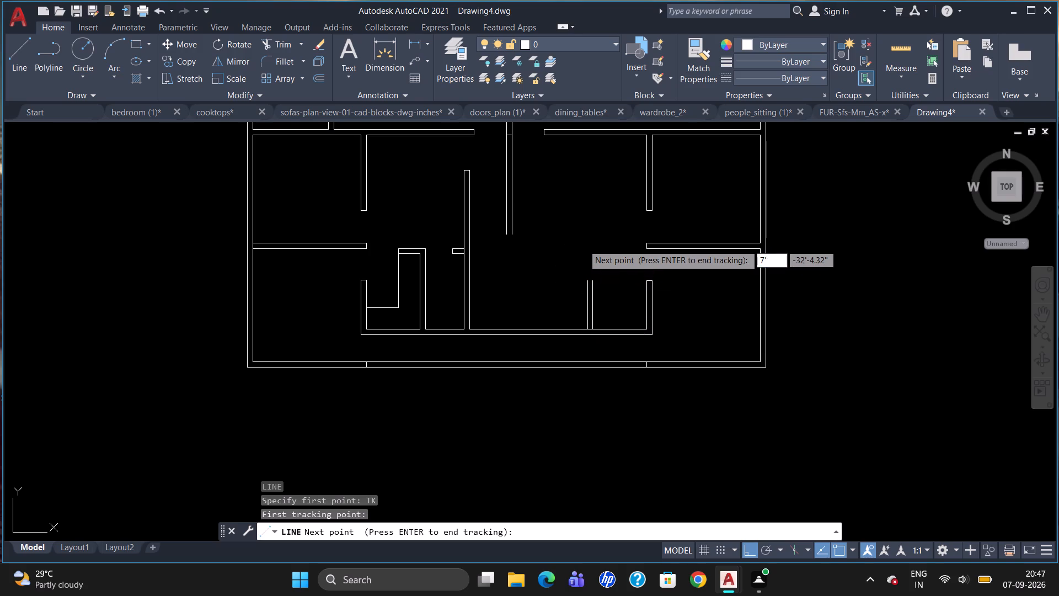
key(Return)
scroll(587, 284, up, 3)
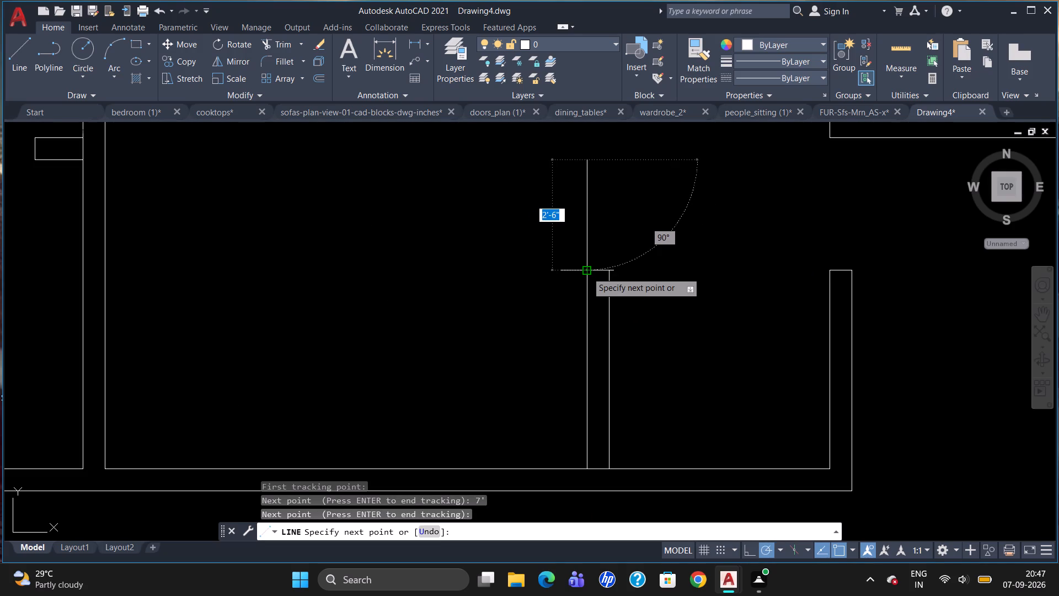
click(587, 272)
key(Escape)
Offset the vertical extension line 6" to the east to continue the new wall's other face.
scroll(628, 237, down, 2)
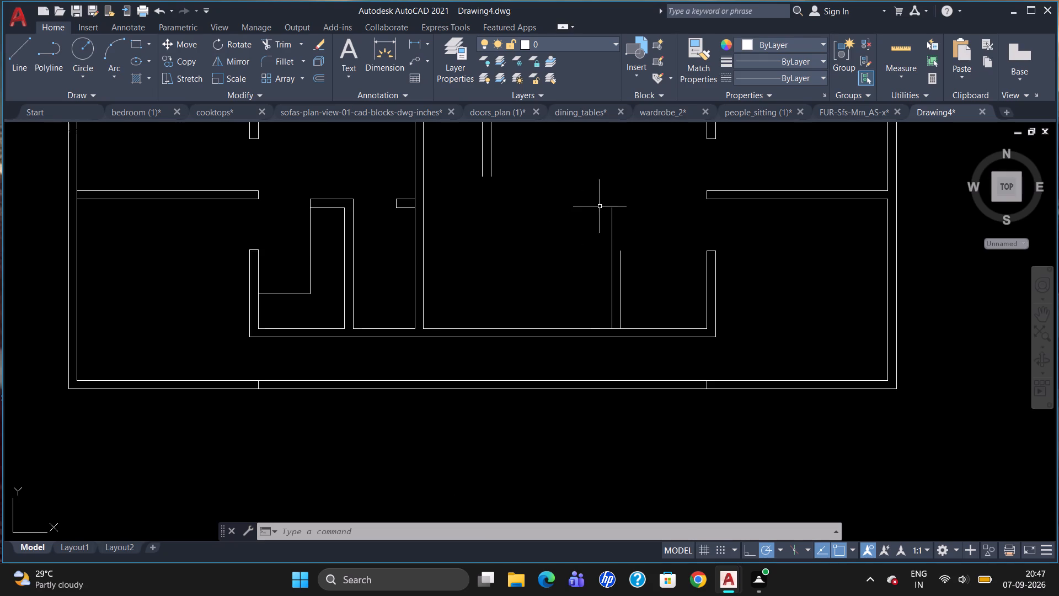
key(o)
key(Return)
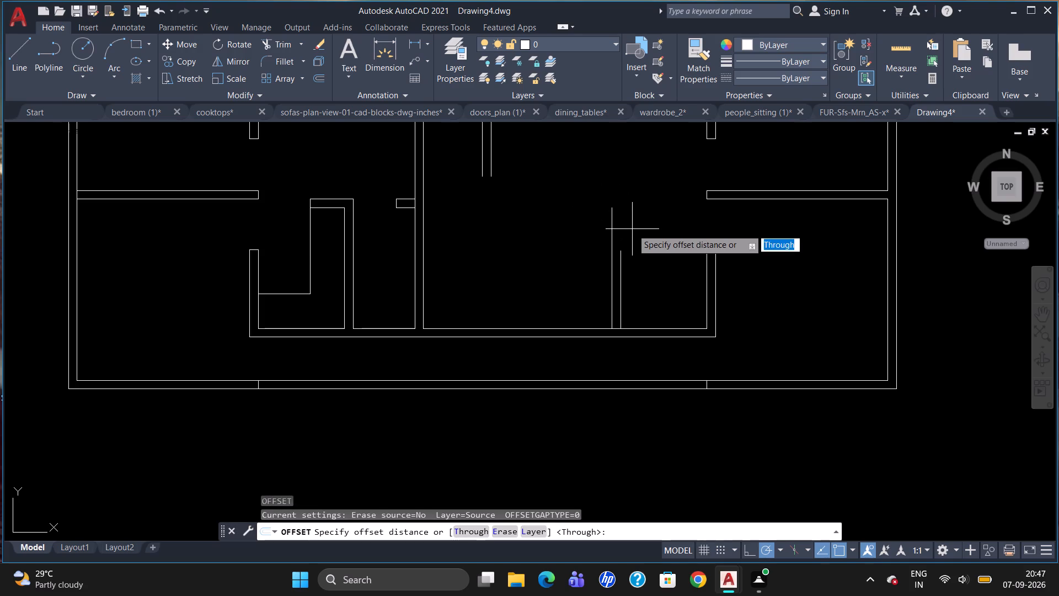
text(6")
key(Return)
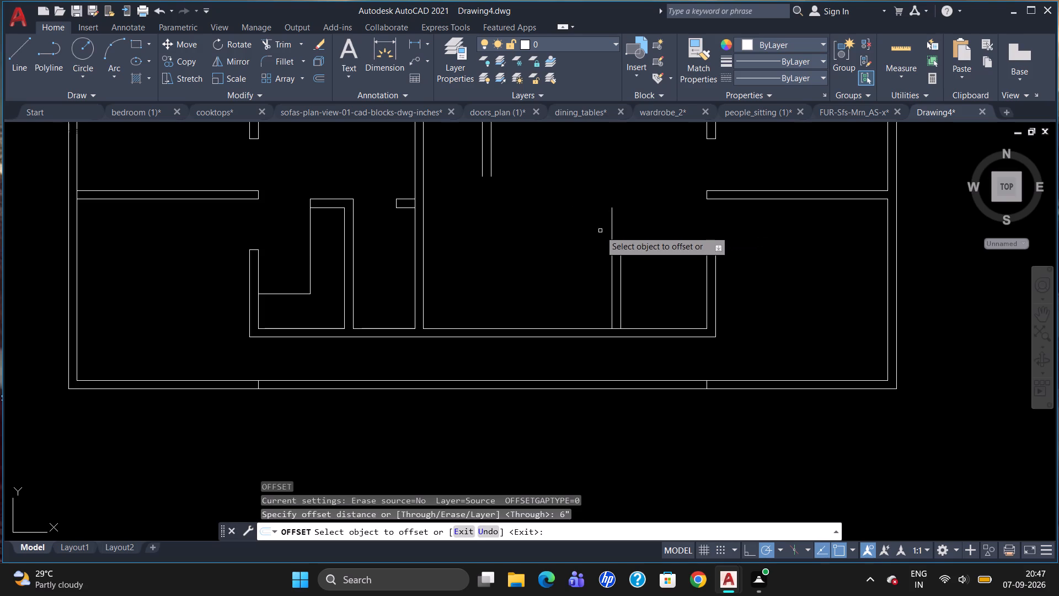
click(611, 226)
click(622, 228)
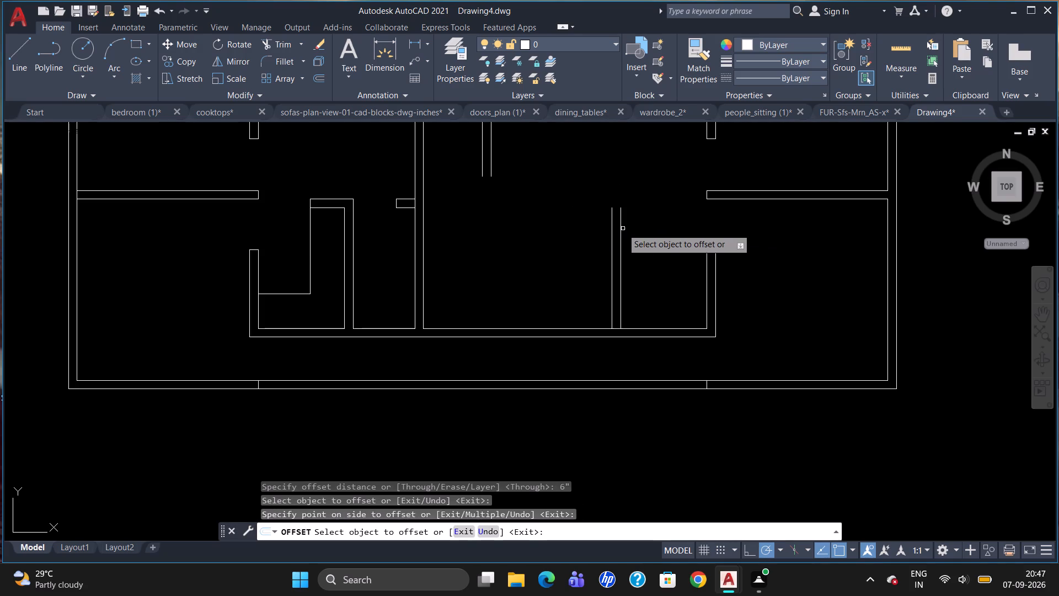
key(Escape)
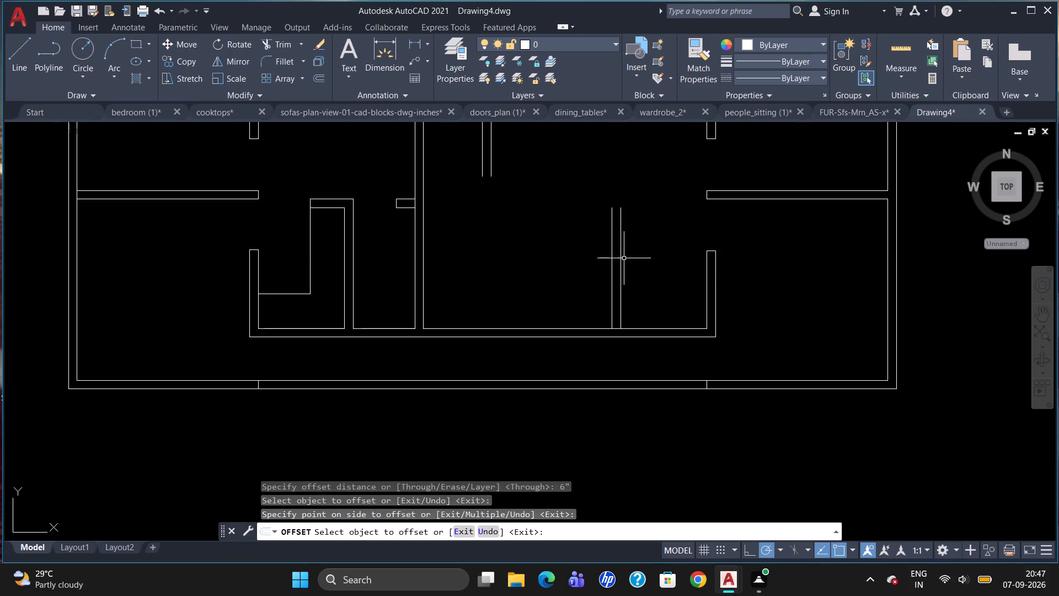
Draw a 2' horizontal line eastward from the top of the new wall's west line.
key(l)
key(Return)
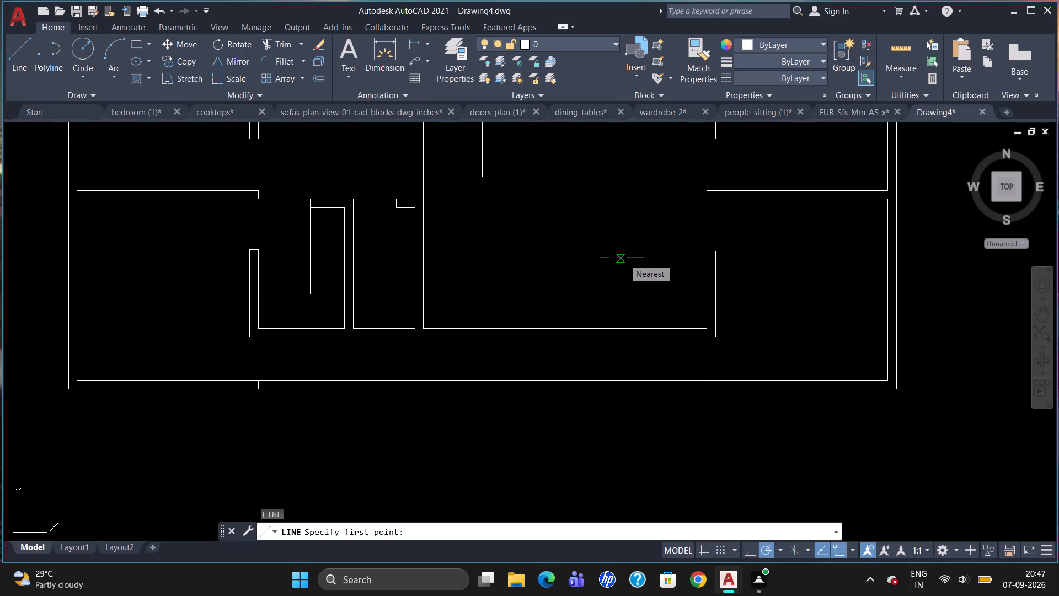
click(611, 210)
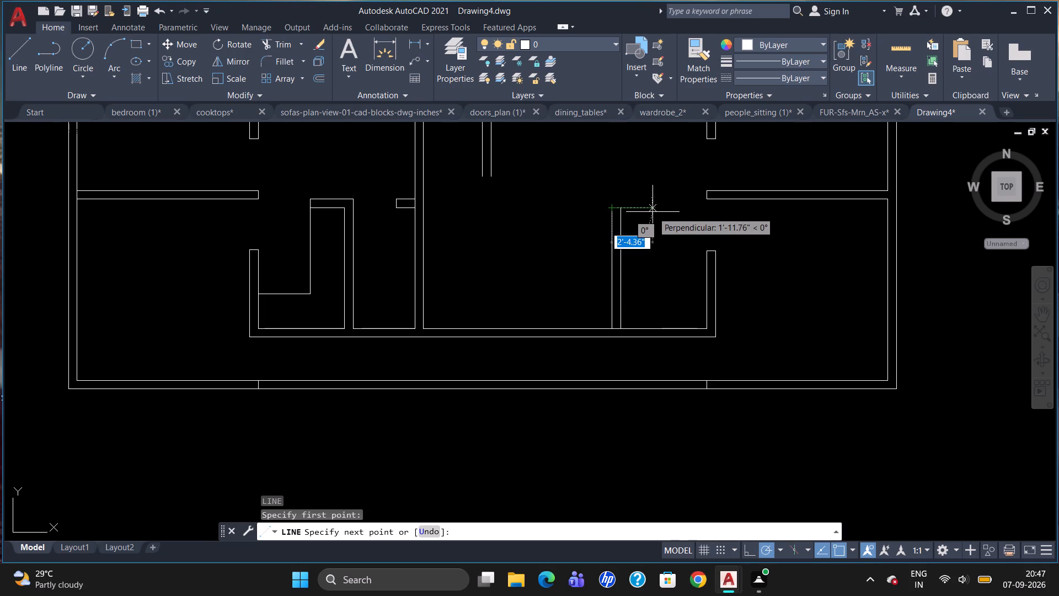
text(2')
key(Return)
key(Return)
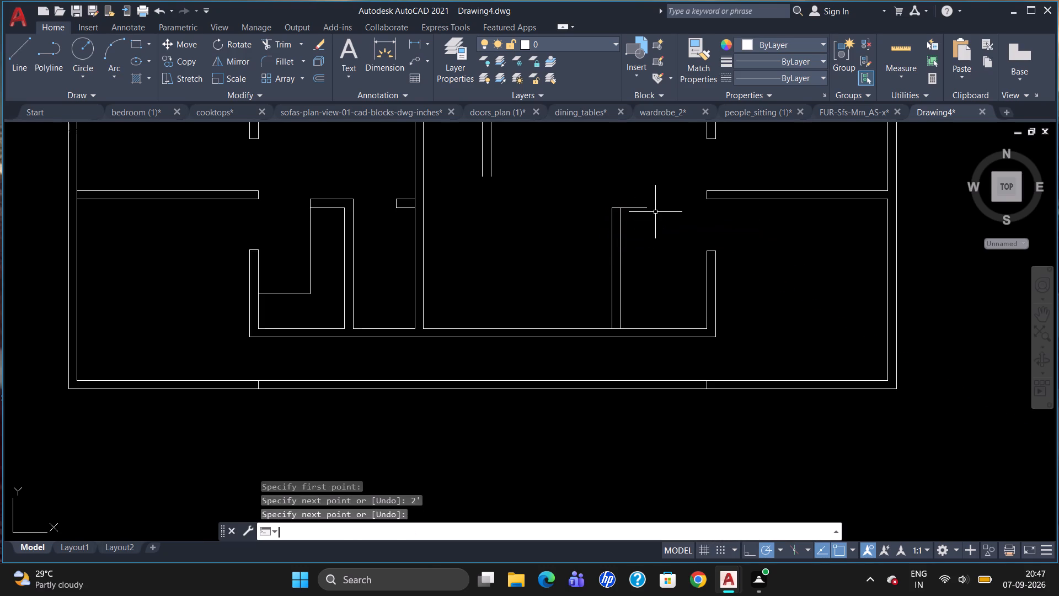
Offset the 2' horizontal line 6" to the south to form the short return wall.
key(o)
key(Return)
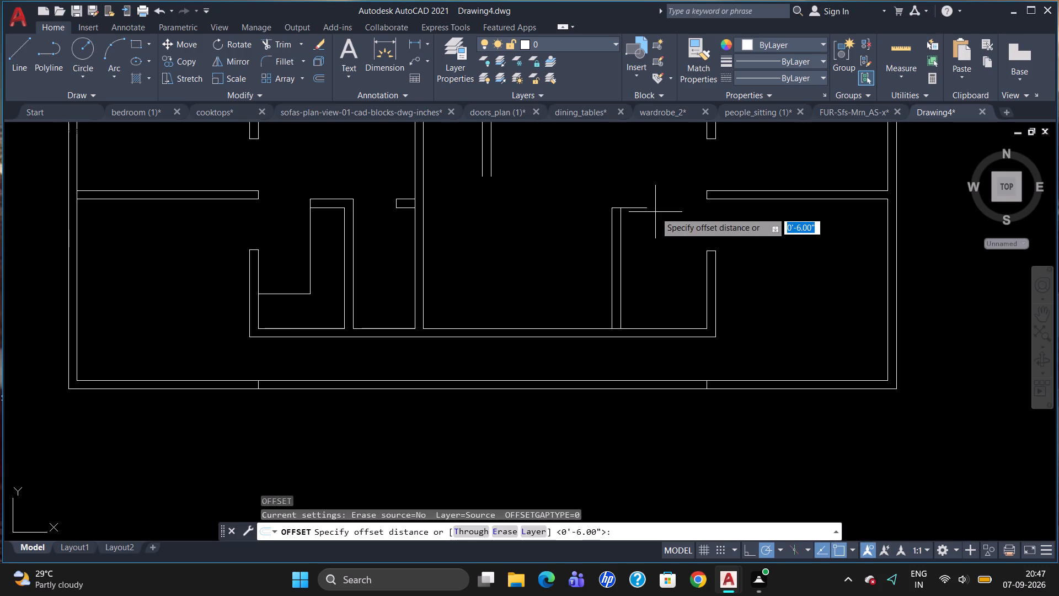
text(6")
key(Return)
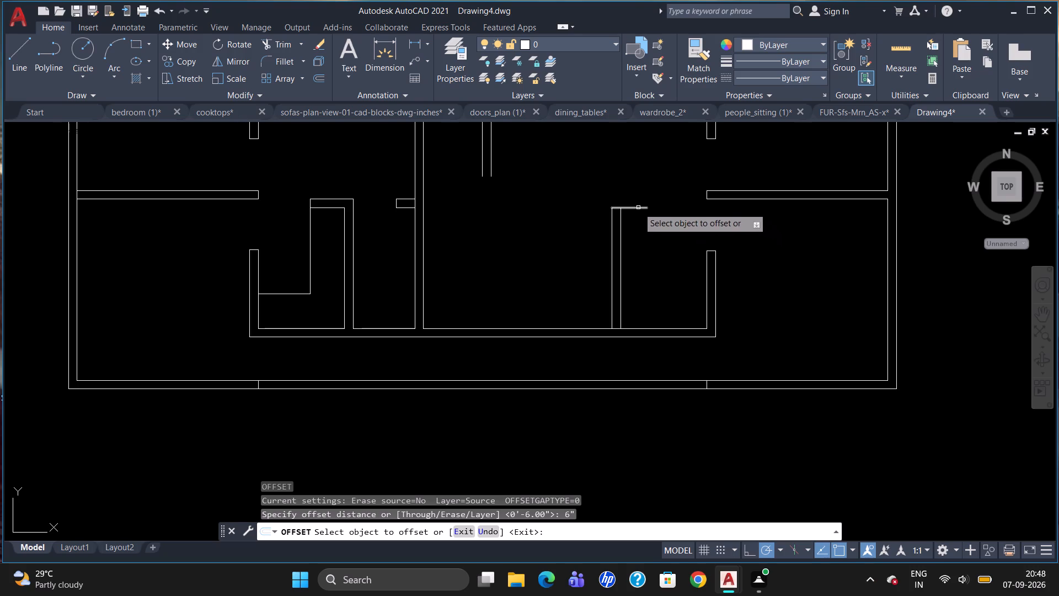
click(635, 210)
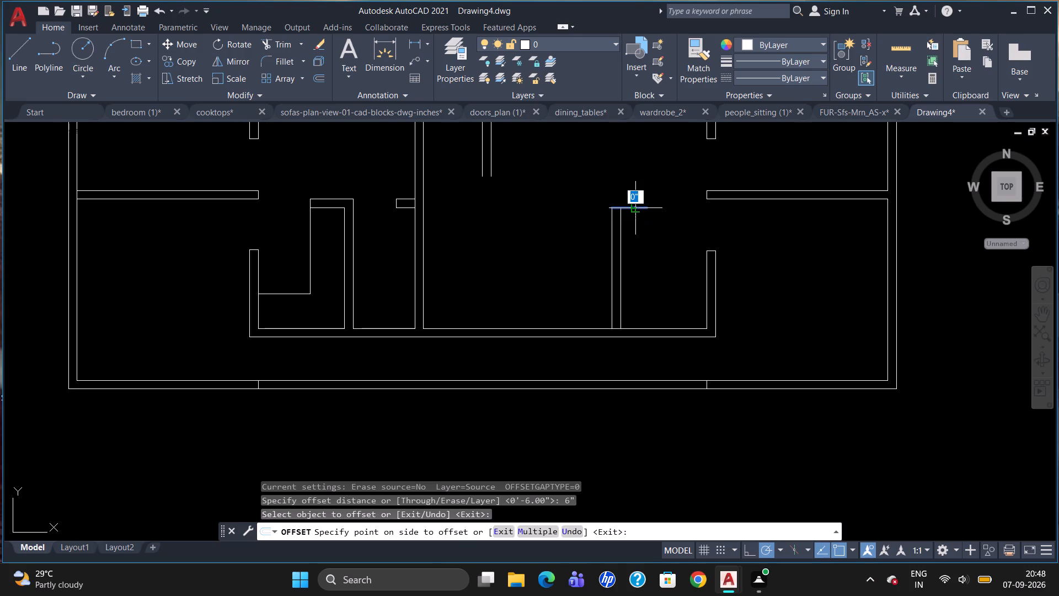
scroll(635, 211, down, 1)
click(640, 221)
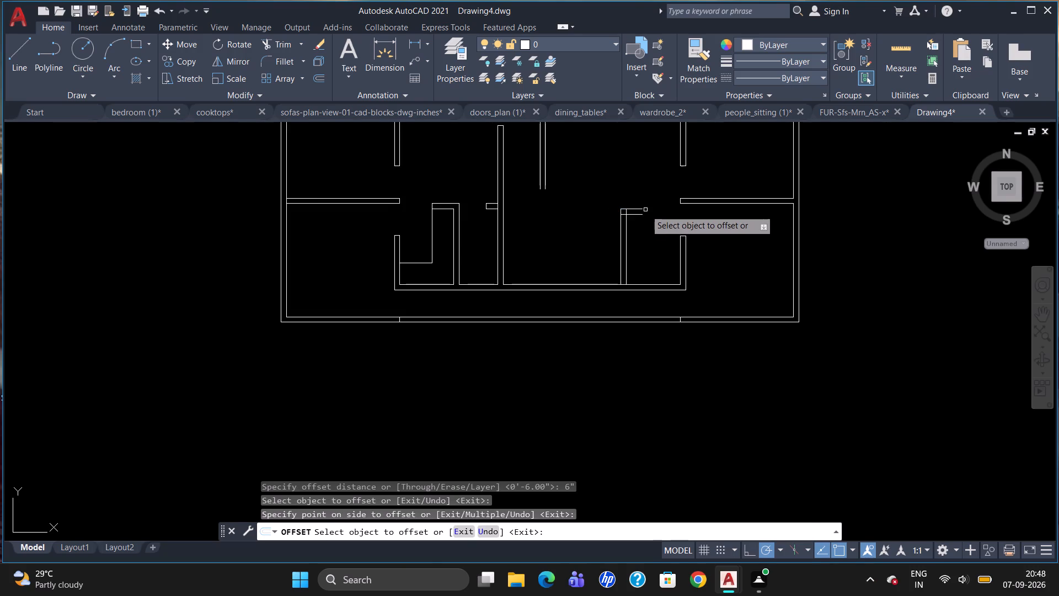
scroll(645, 209, up, 3)
key(Escape)
Trim the two overlapping line pieces inside the corner where the short return meets the new vertical wall.
text(TR)
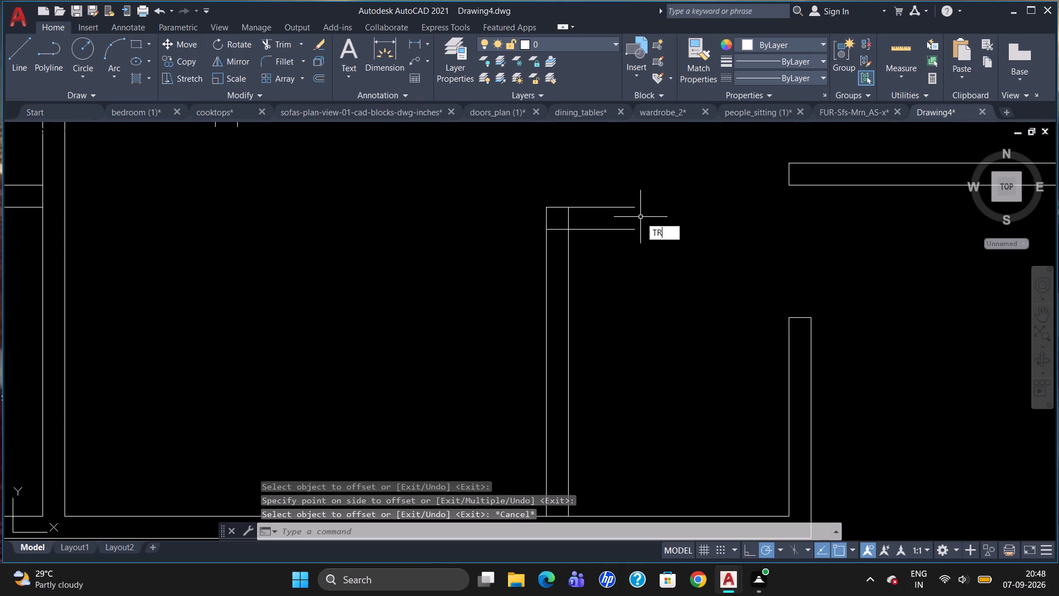
key(Return)
key(Return)
click(569, 218)
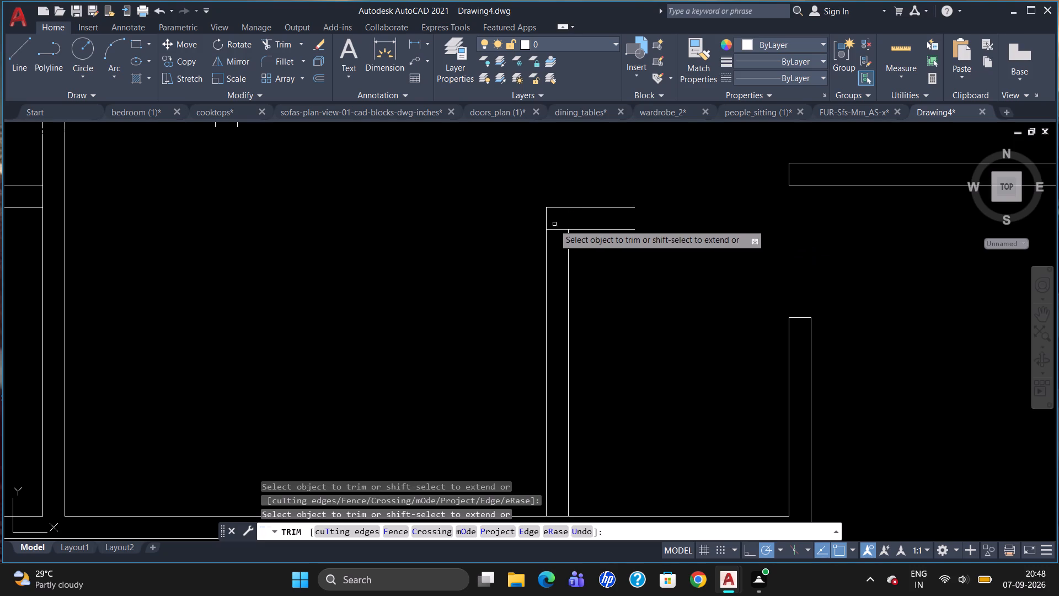
click(561, 231)
key(Escape)
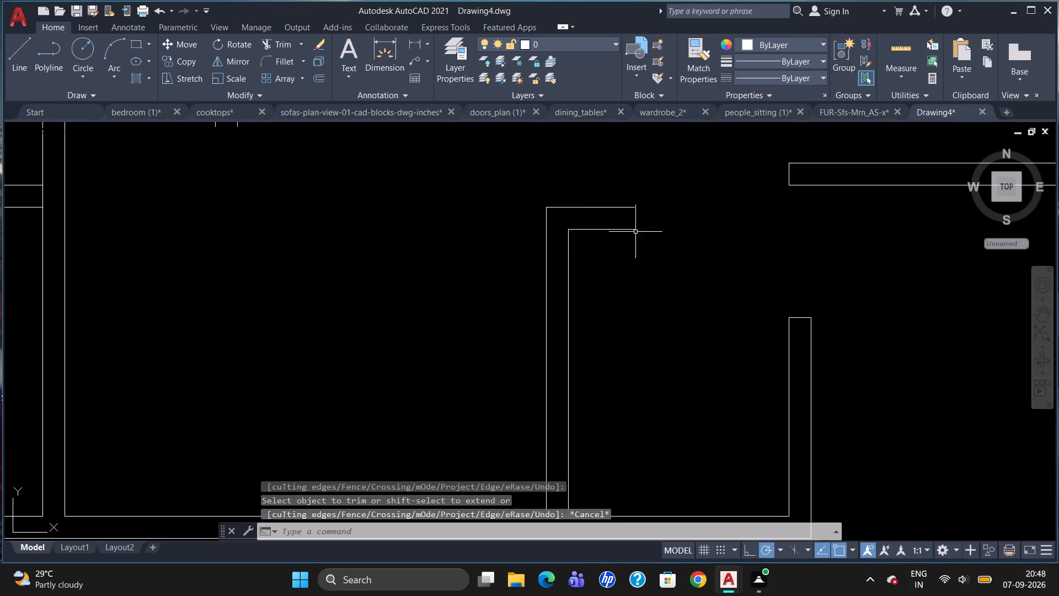
Close the open east end of the short return wall with a vertical line between its two faces.
key(l)
key(Return)
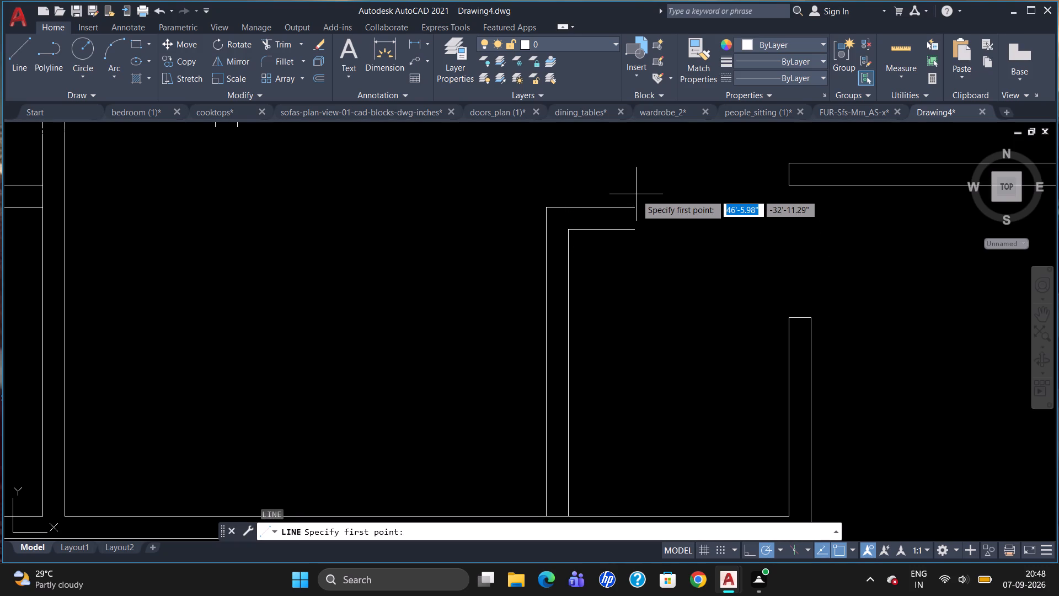
click(634, 204)
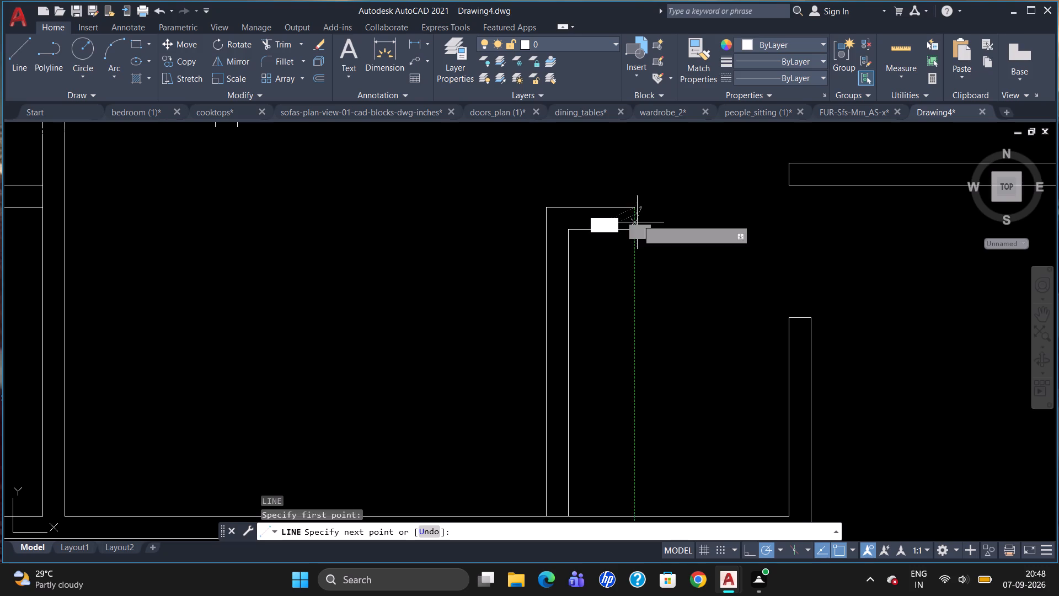
click(635, 228)
key(Escape)
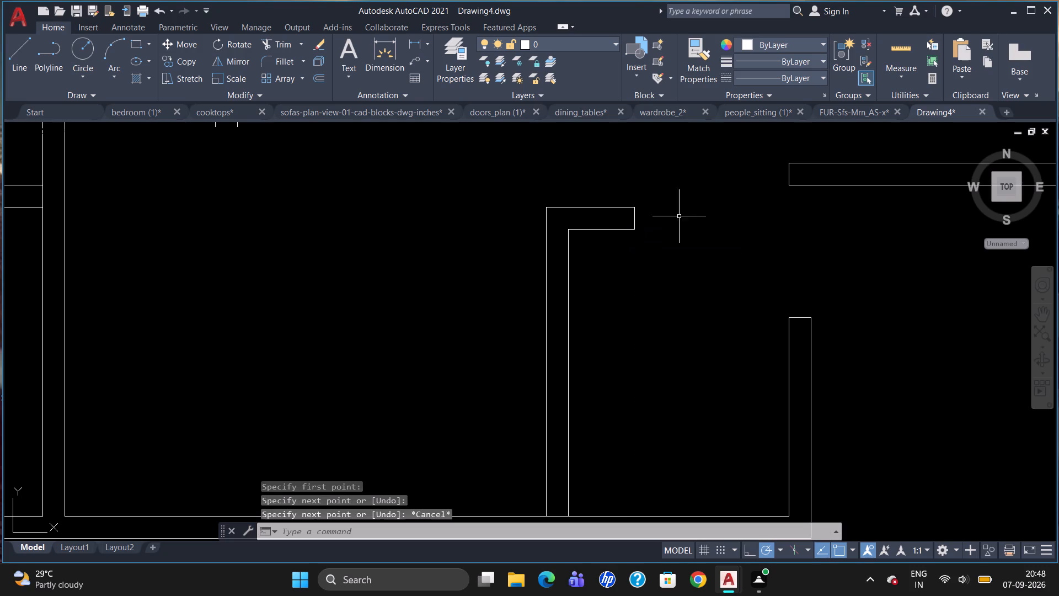
Draw a vertical line southward from the return wall's lower east corner, stopping short of the inner south wall.
scroll(691, 209, down, 2)
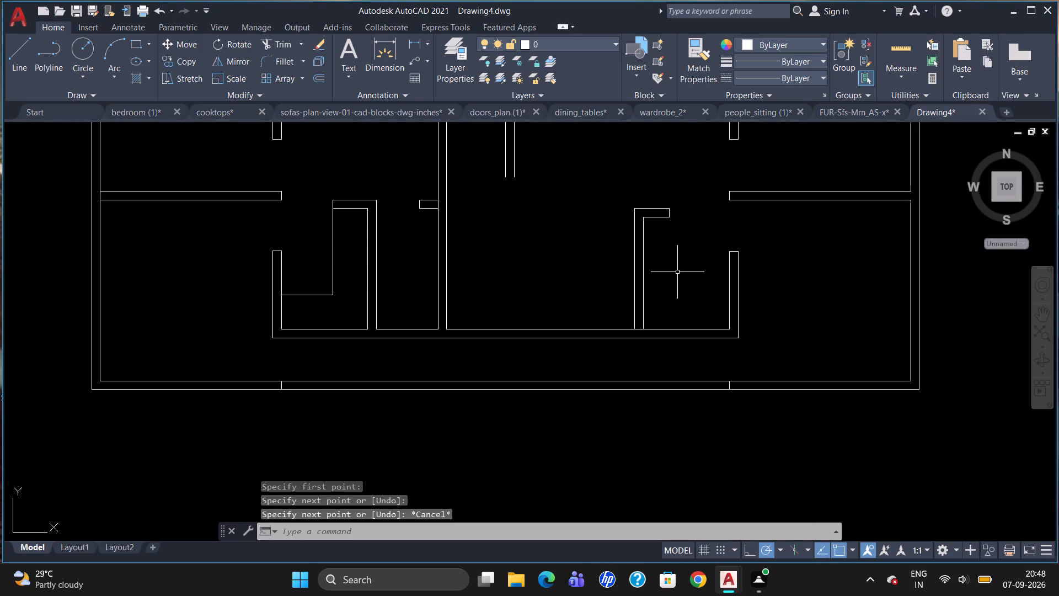
key(l)
key(Return)
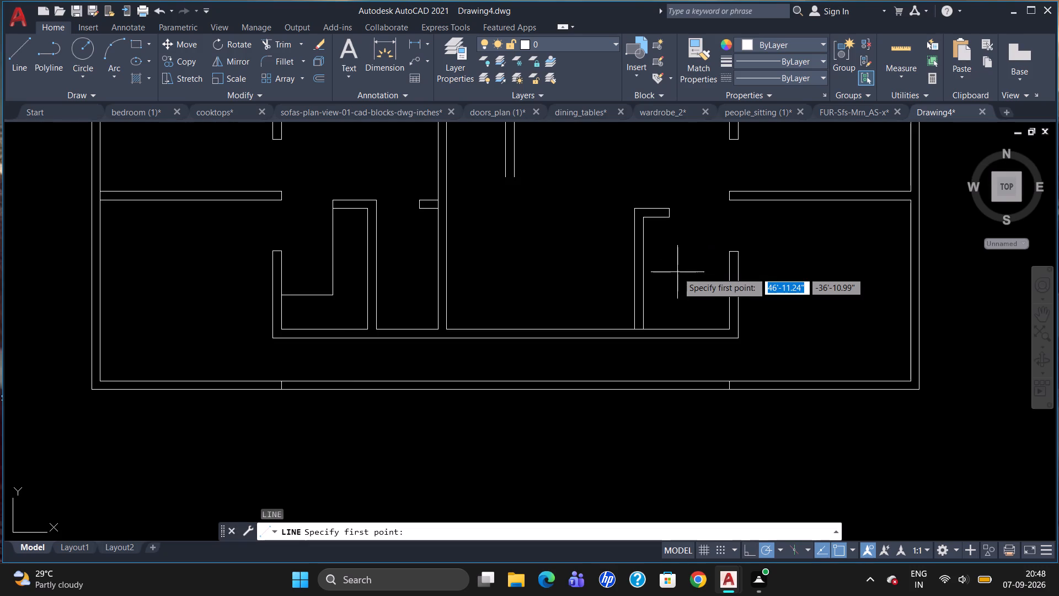
drag(672, 221, 672, 232)
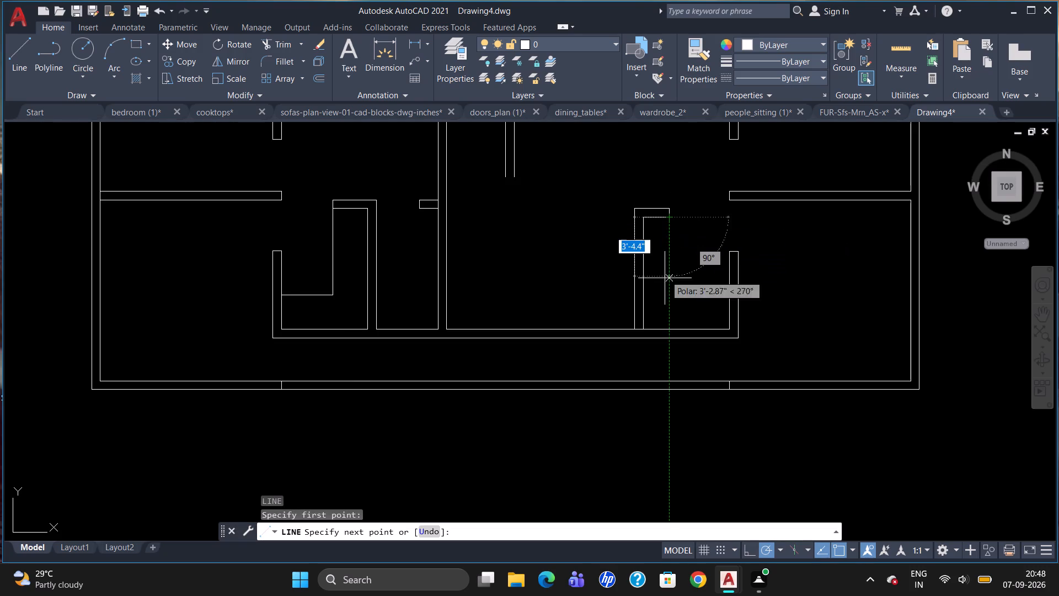
click(664, 294)
key(Escape)
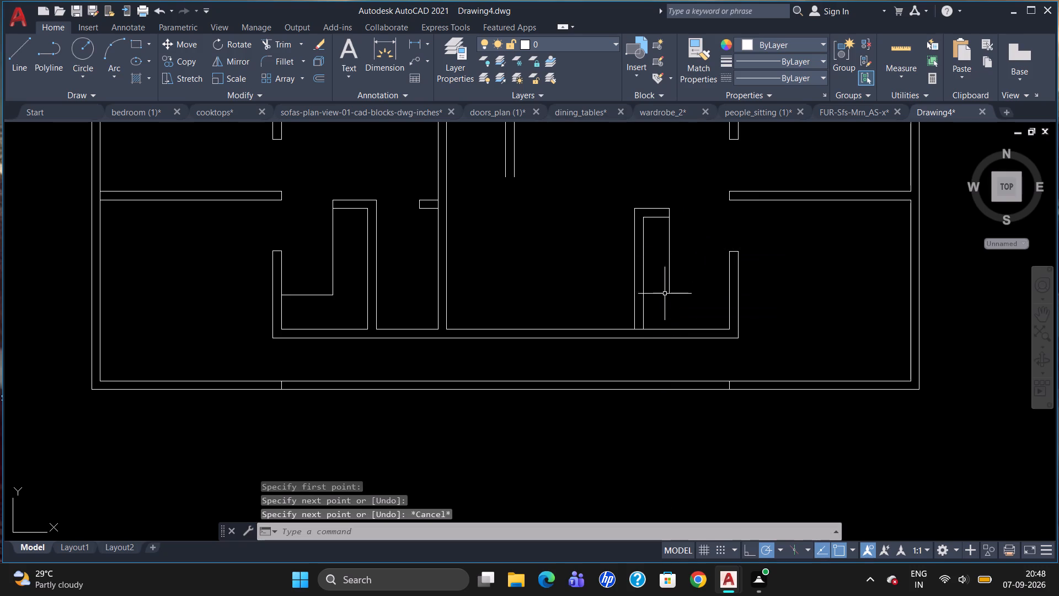
Draw a horizontal line about 4'-3" long westward from the inner wall's east side, starting 2' north of its inside southeast corner.
key(l)
key(Return)
key(t)
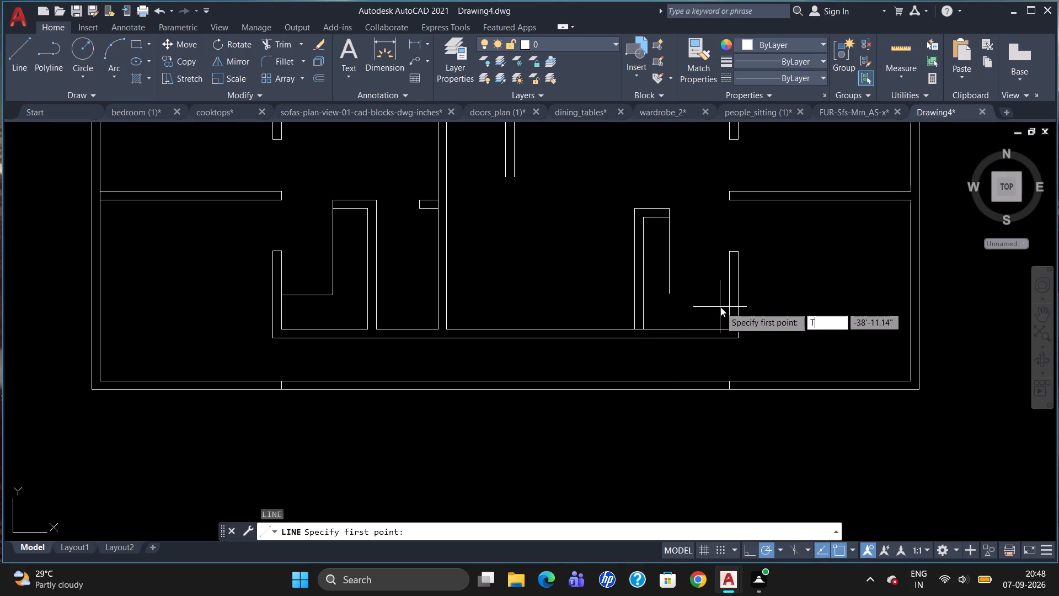
key(k)
key(Return)
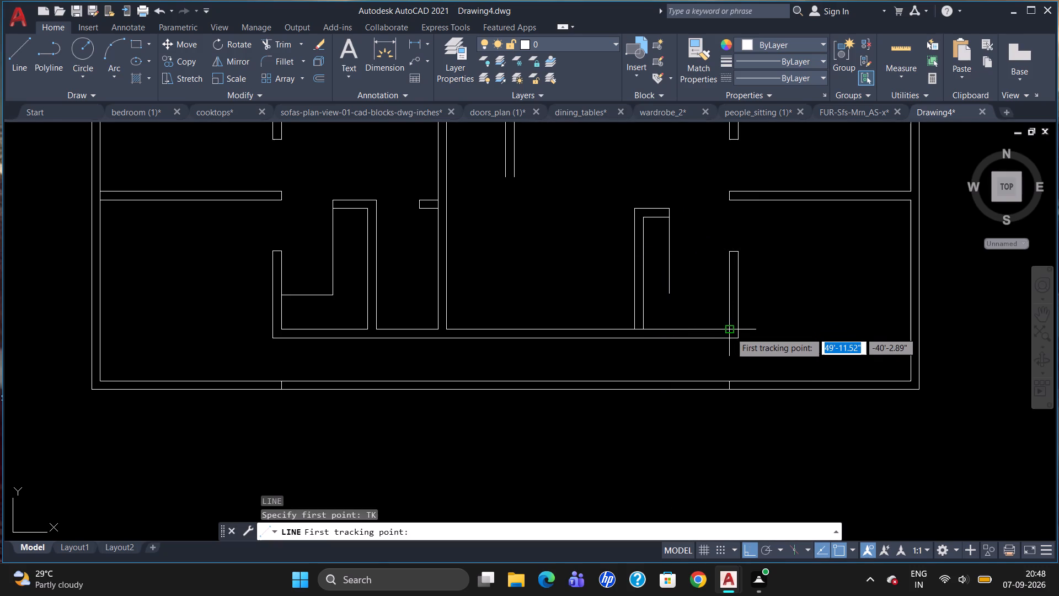
click(730, 330)
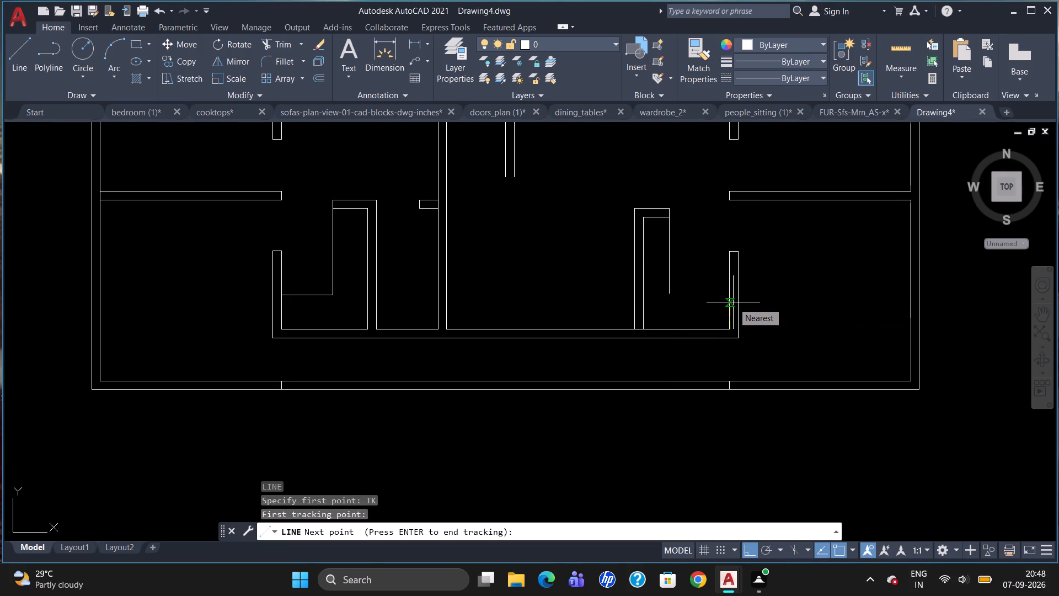
text(2')
key(Return)
key(Return)
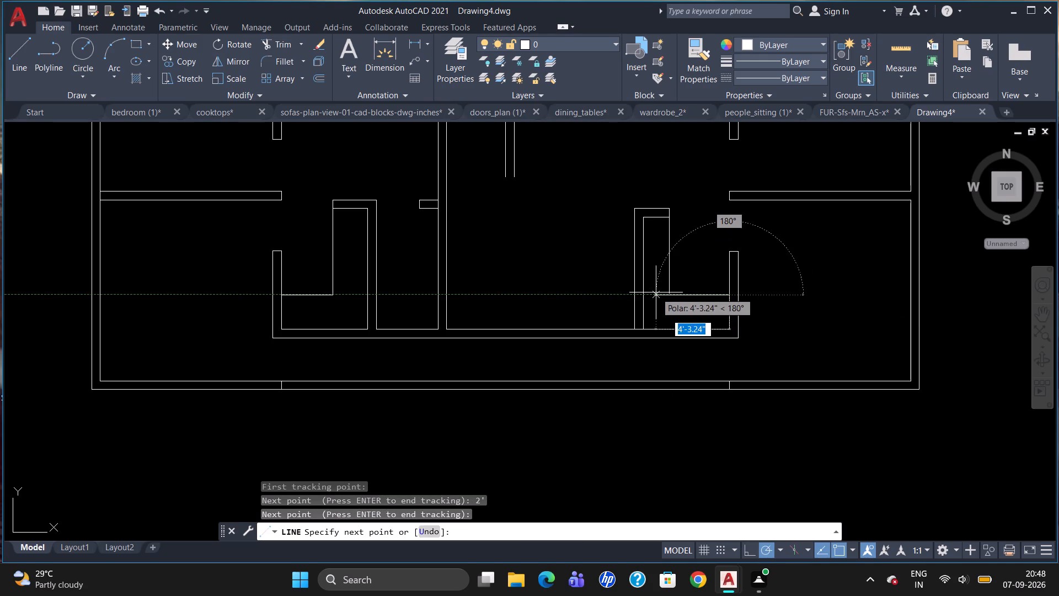
click(656, 292)
key(Escape)
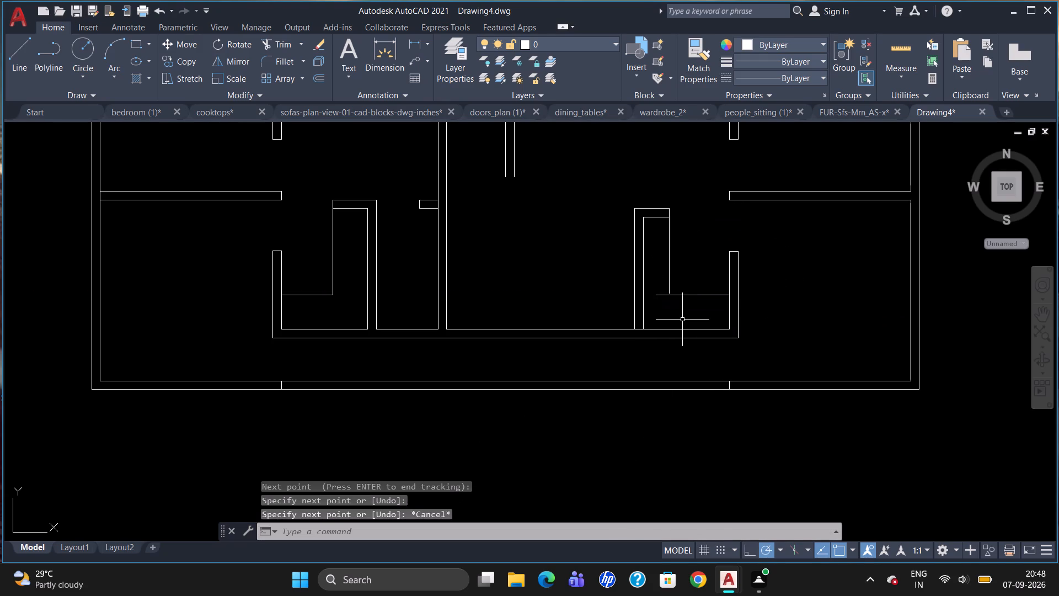
Extend the vertical line below the short return wall down to the new horizontal line.
scroll(682, 311, up, 2)
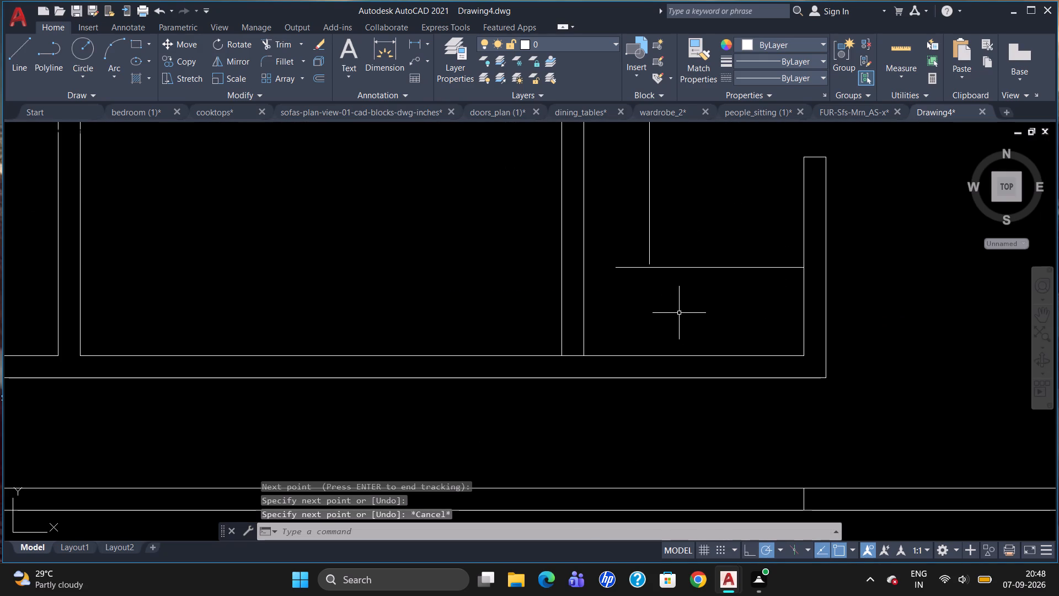
text(EX)
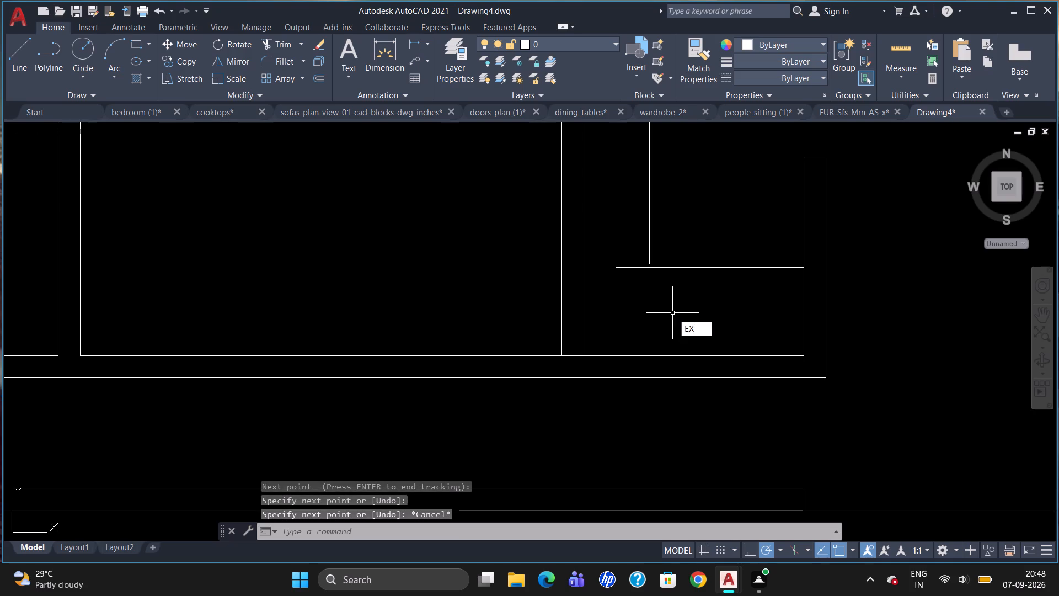
key(Return)
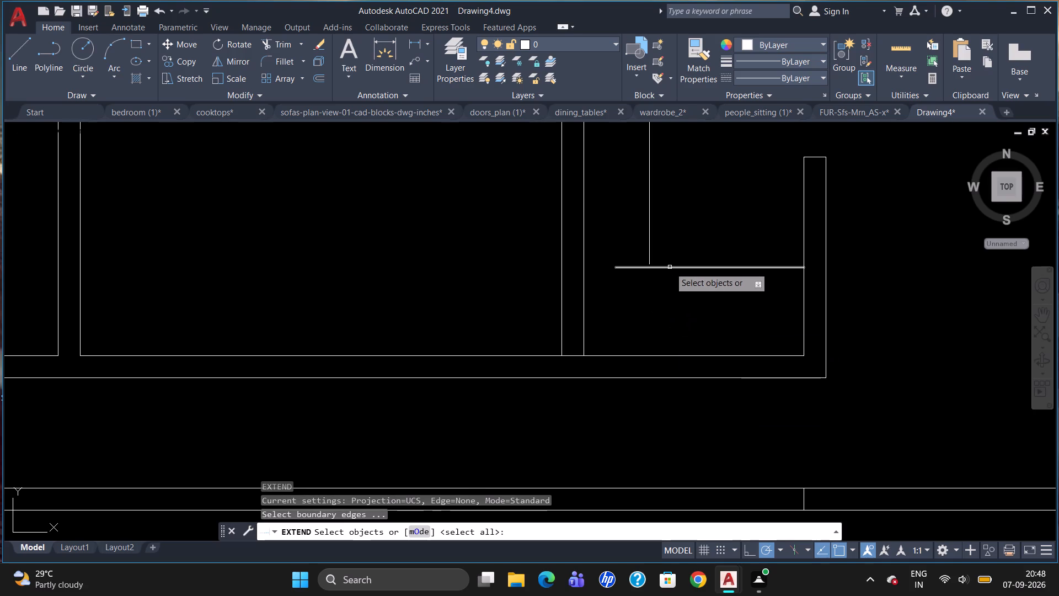
click(670, 267)
key(Return)
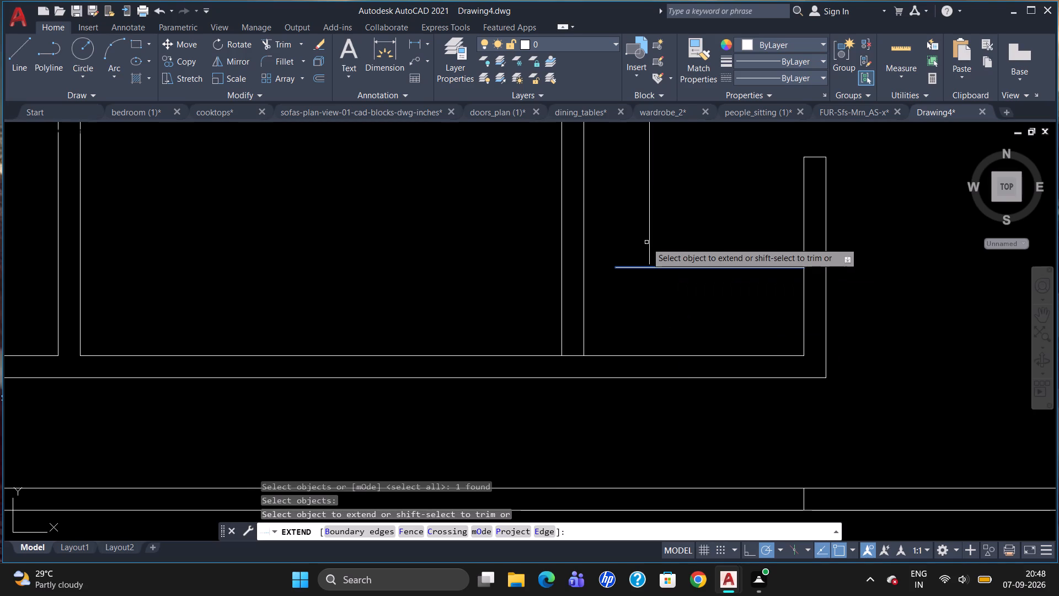
click(649, 244)
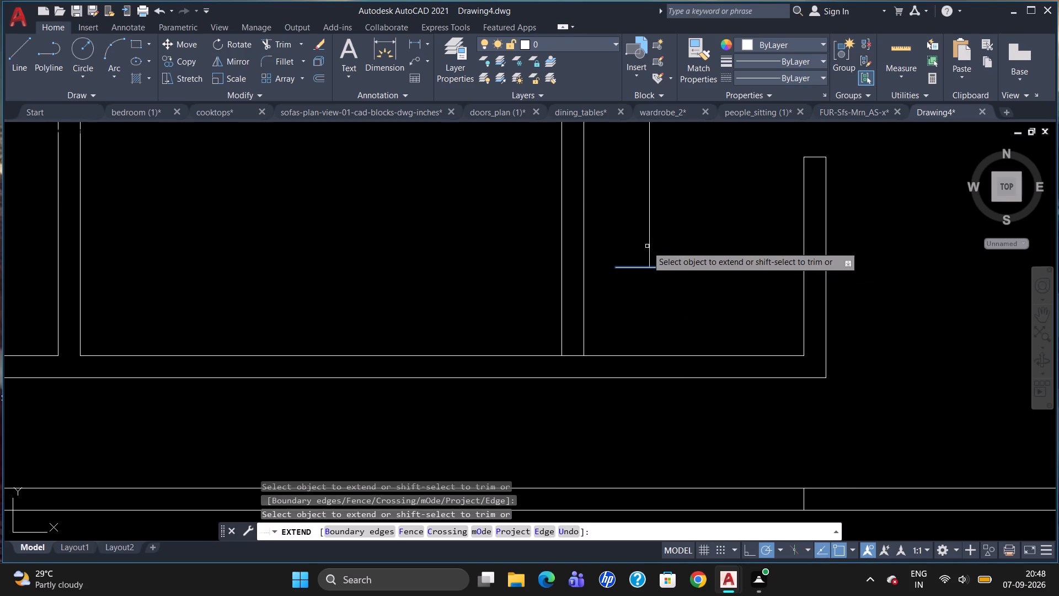
key(Escape)
Trim the horizontal line's overhang west of the vertical line and the inner south wall line between the adjacent partition's two faces.
key(t)
key(r)
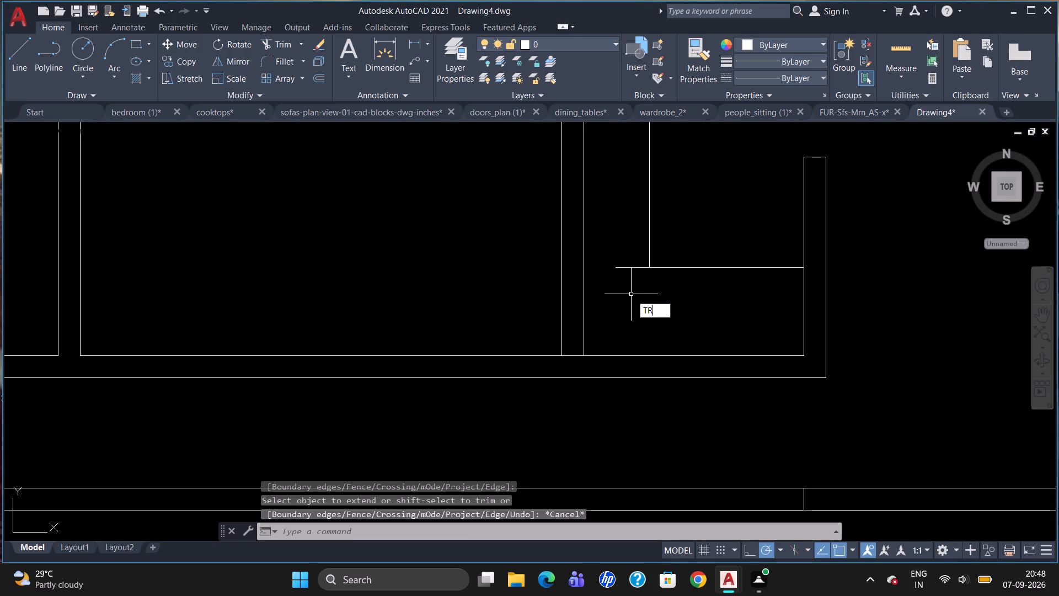
key(Return)
key(Return)
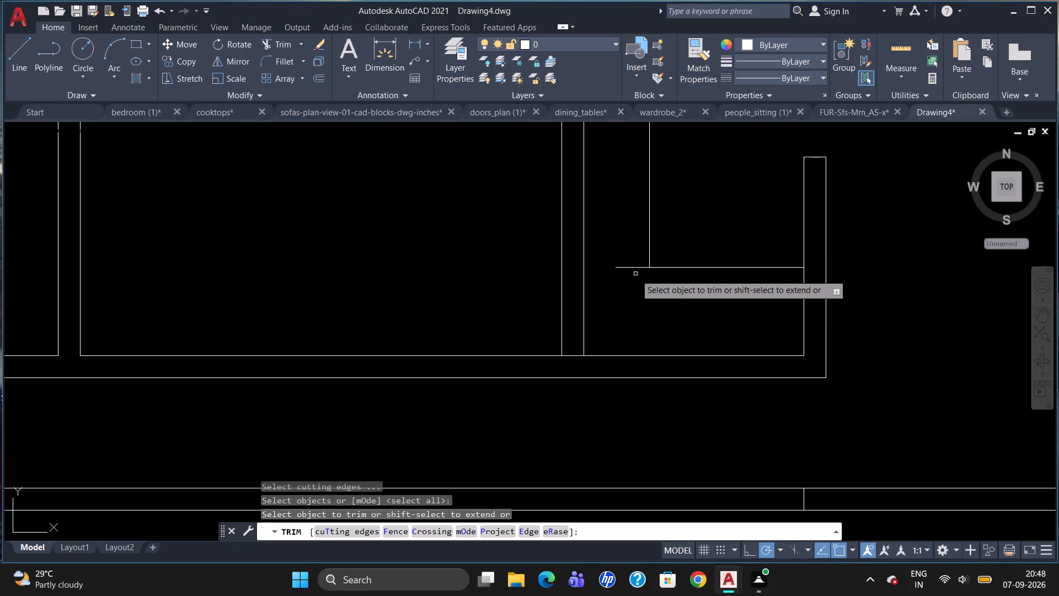
click(635, 268)
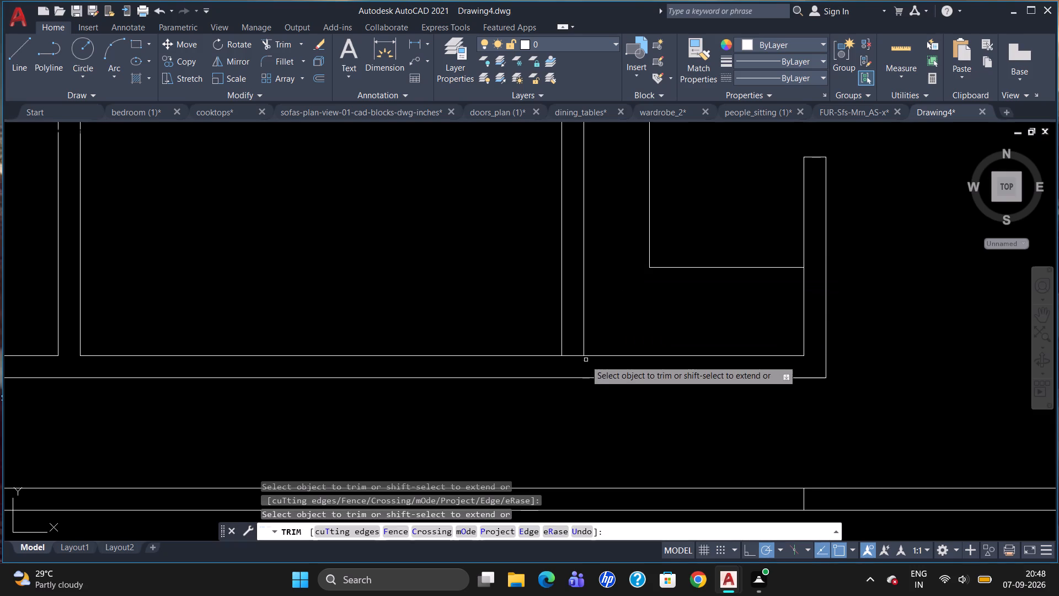
click(575, 355)
key(Escape)
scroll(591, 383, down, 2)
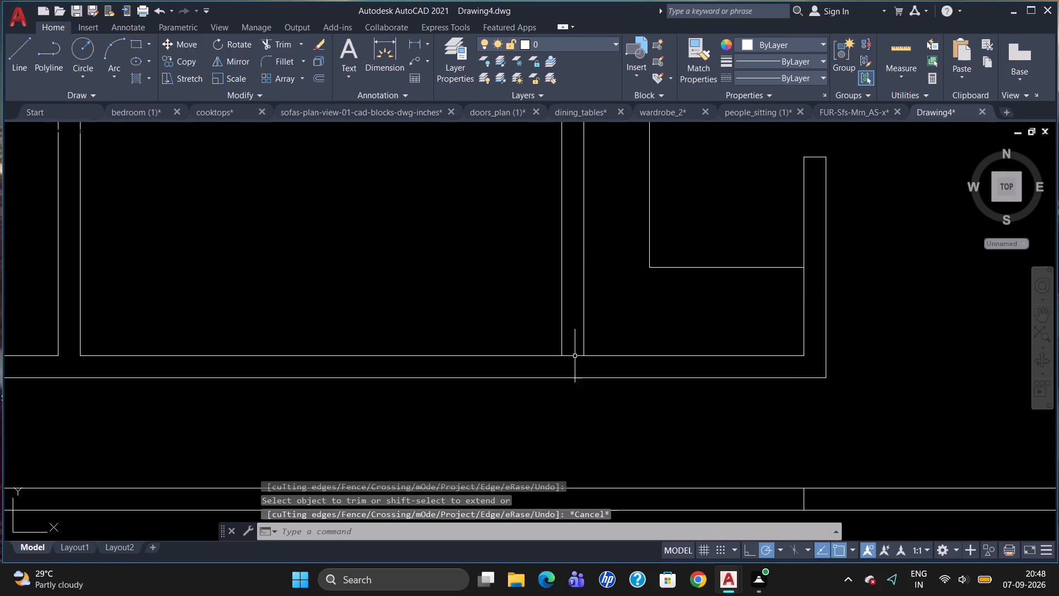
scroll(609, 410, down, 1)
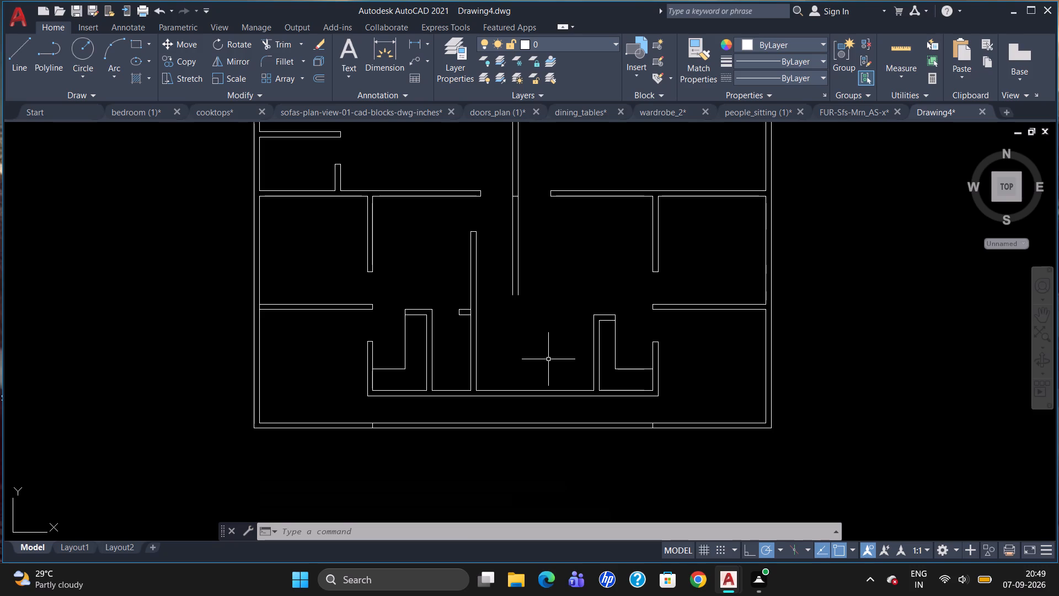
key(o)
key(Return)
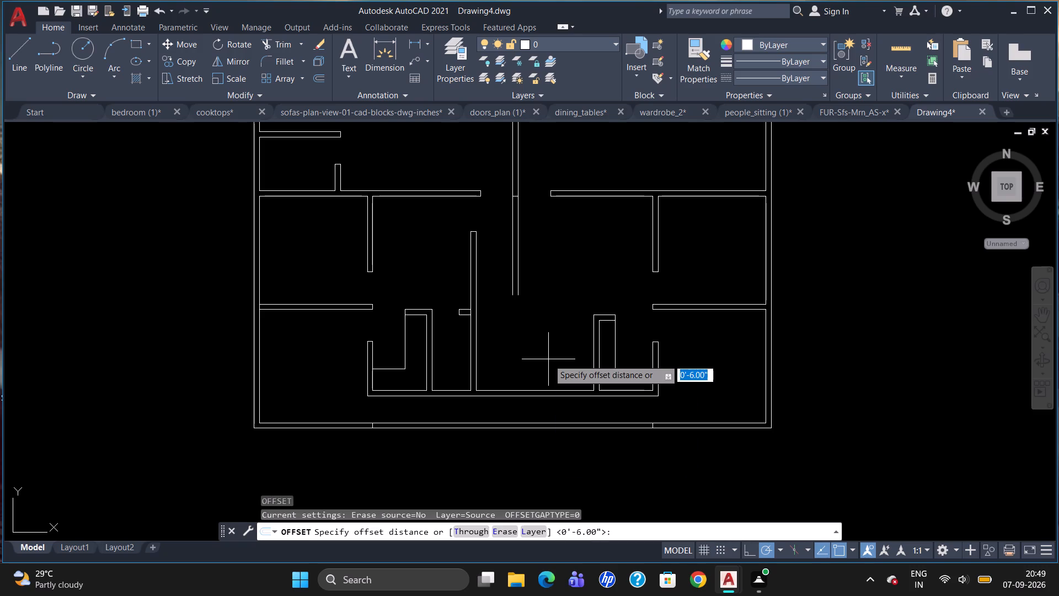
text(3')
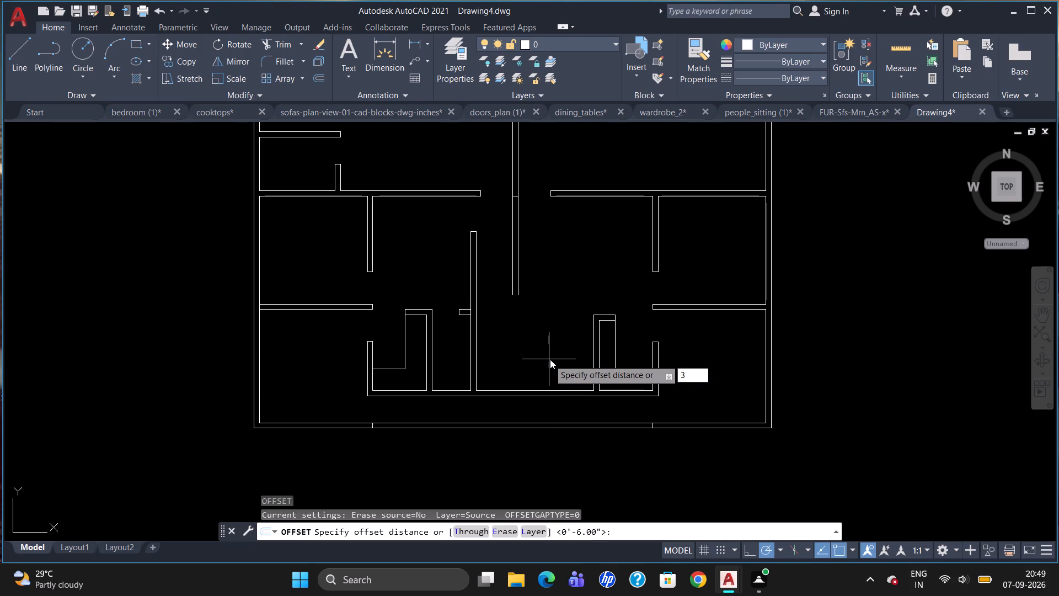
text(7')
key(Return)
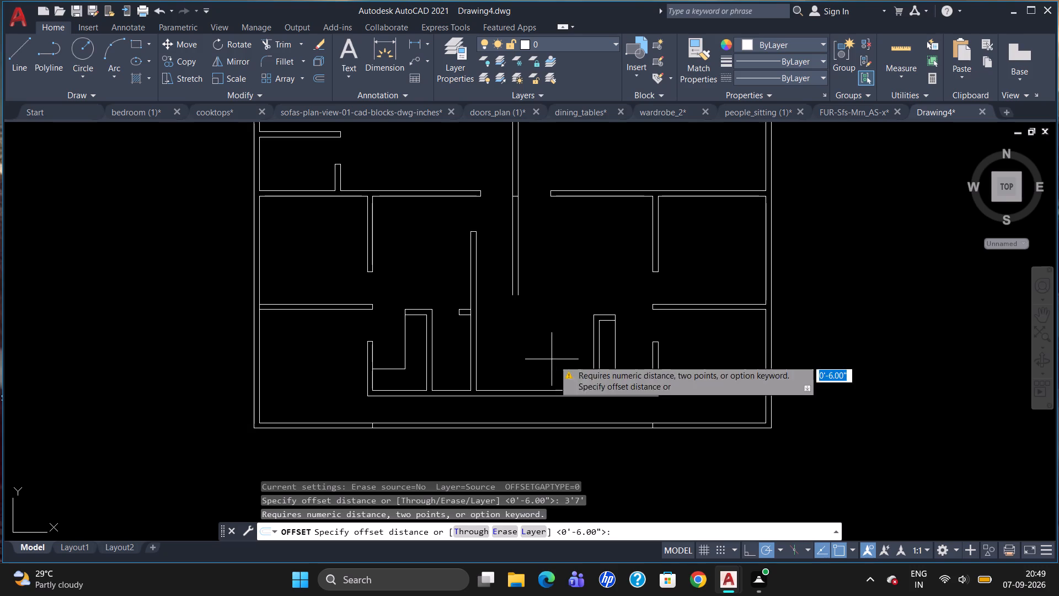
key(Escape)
Offset both segments of the eastern partition's west face 3'7" to the west.
key(o)
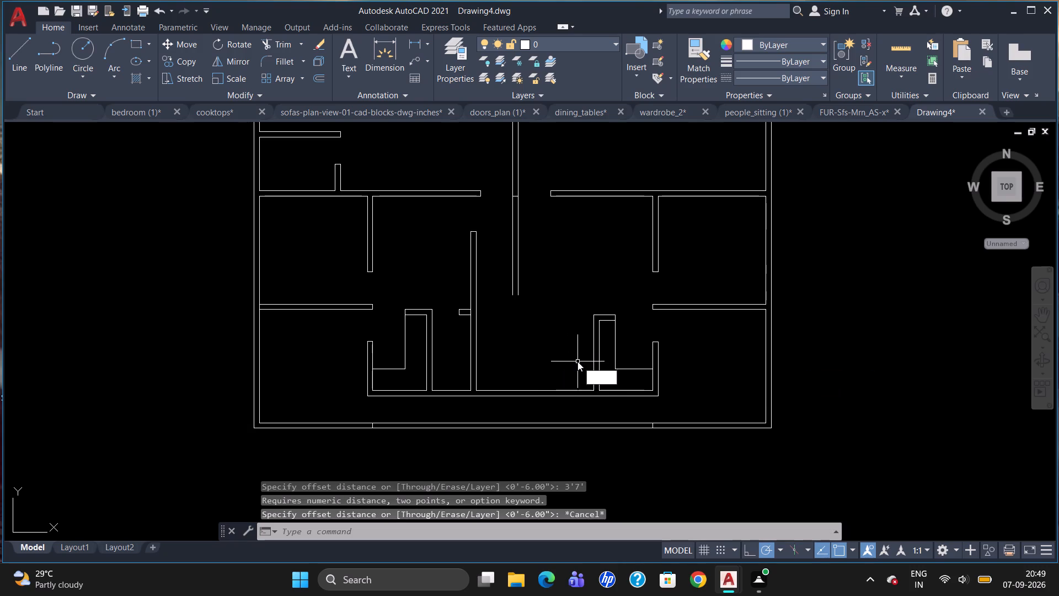
key(Return)
text(3'7")
key(shift+Return)
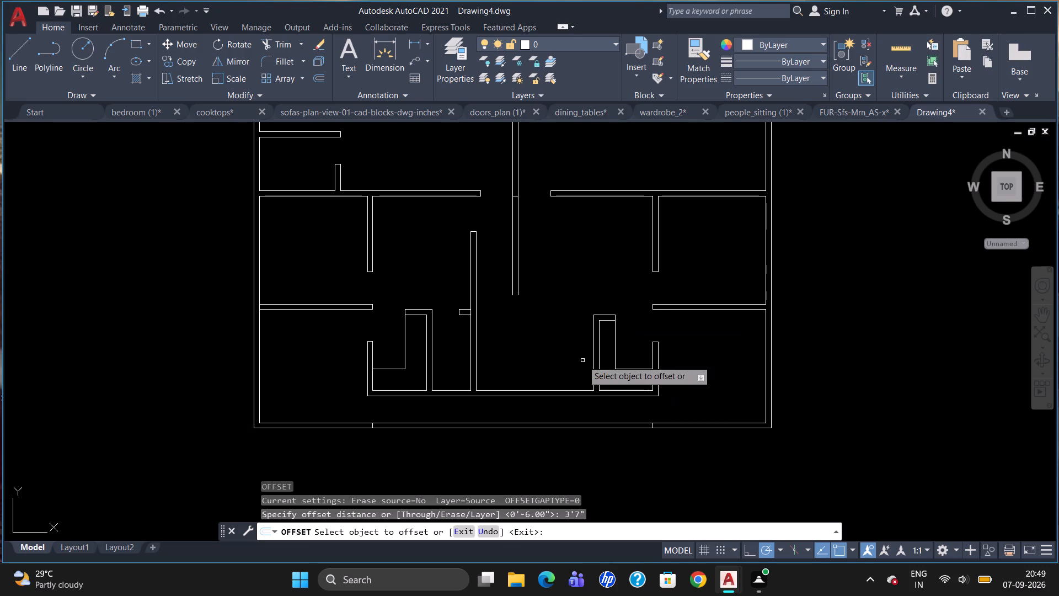
click(594, 364)
click(577, 363)
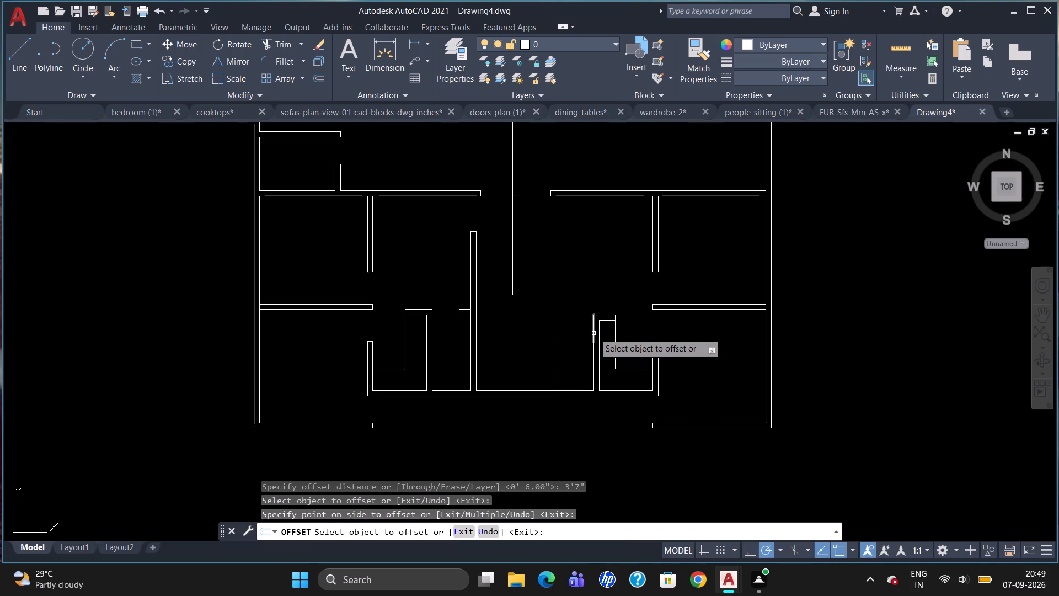
click(593, 332)
click(569, 323)
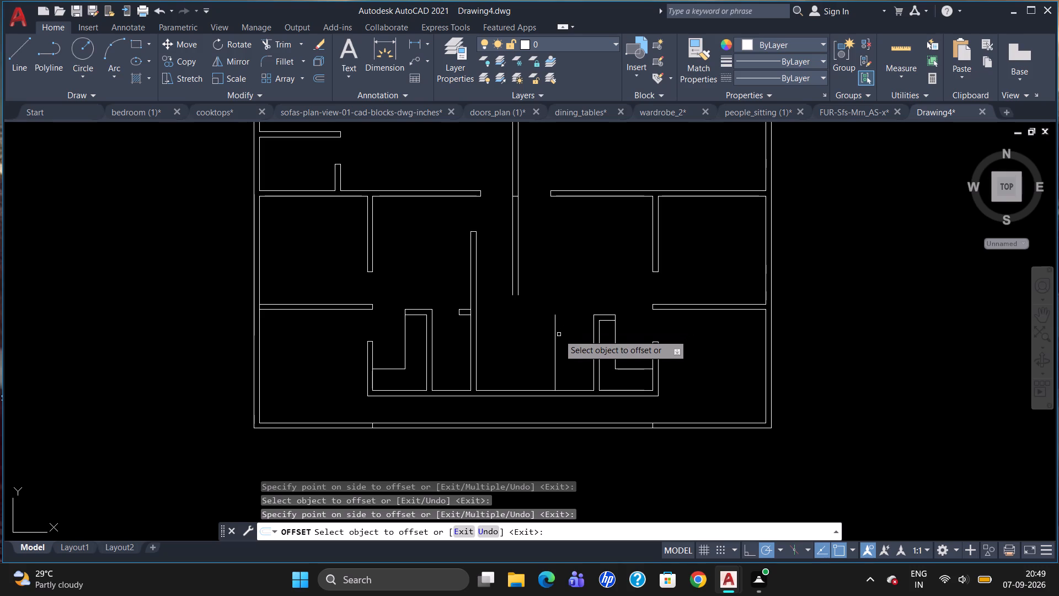
Offset the upper segment of the new vertical line 6" to the west.
click(555, 340)
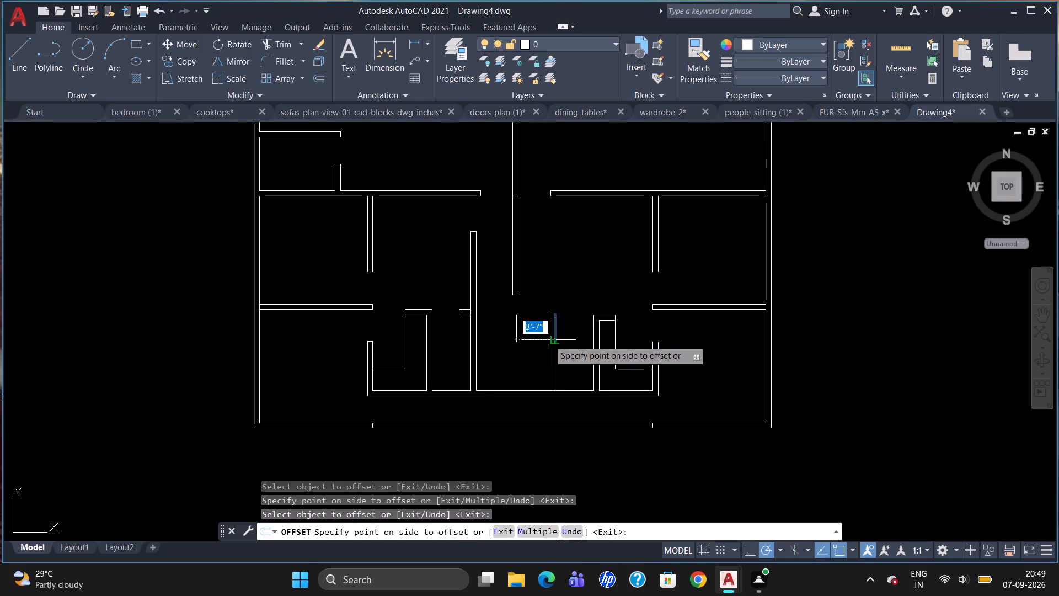
text(6")
key(Return)
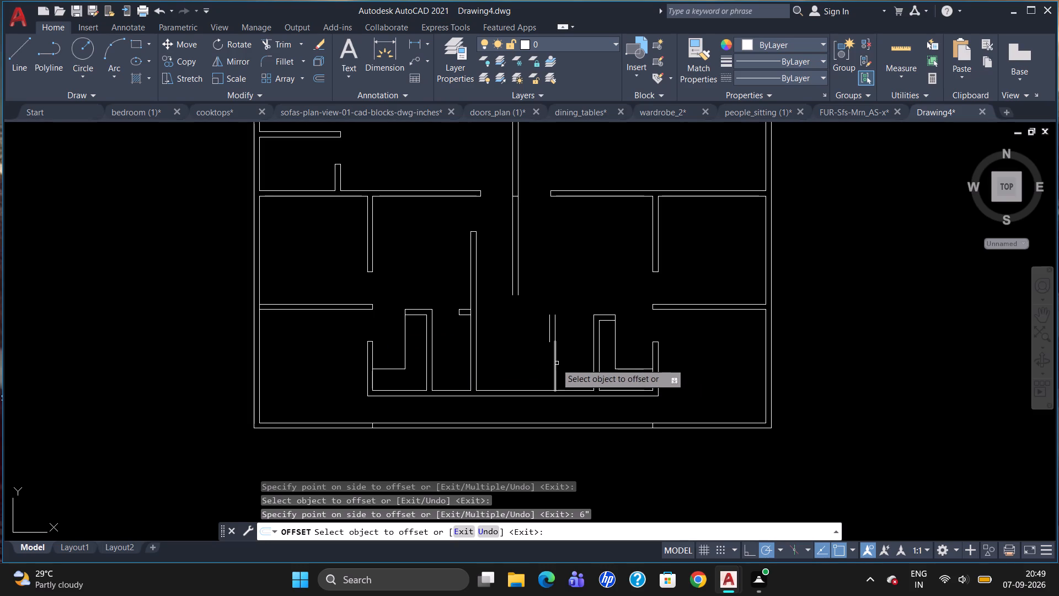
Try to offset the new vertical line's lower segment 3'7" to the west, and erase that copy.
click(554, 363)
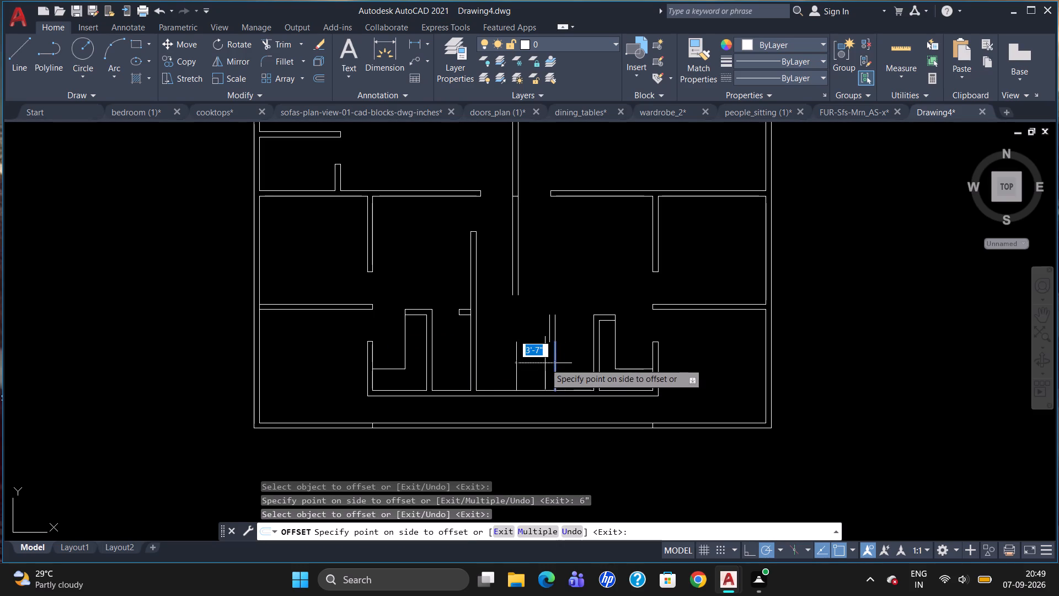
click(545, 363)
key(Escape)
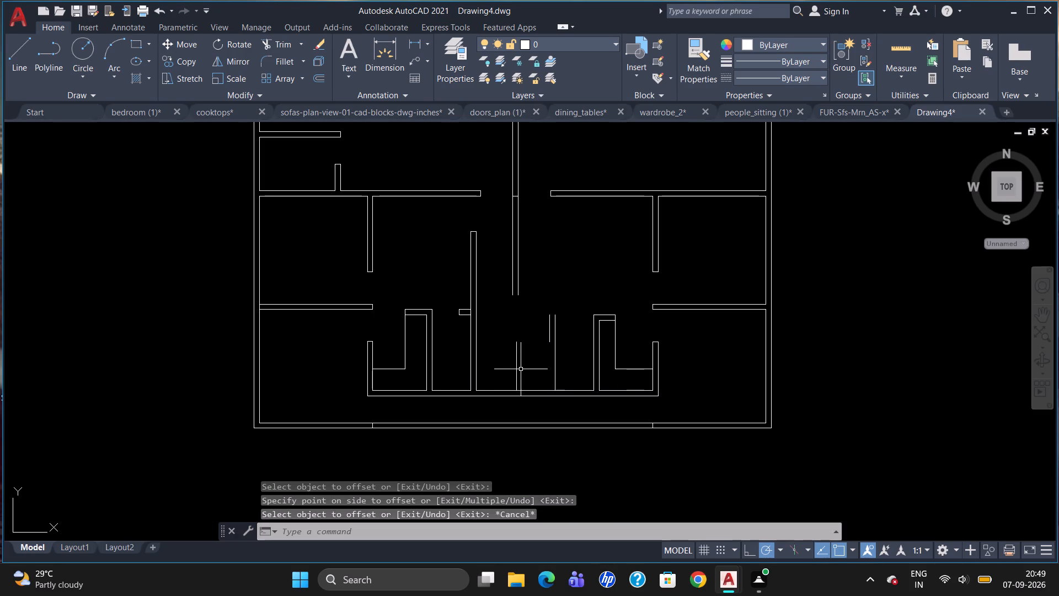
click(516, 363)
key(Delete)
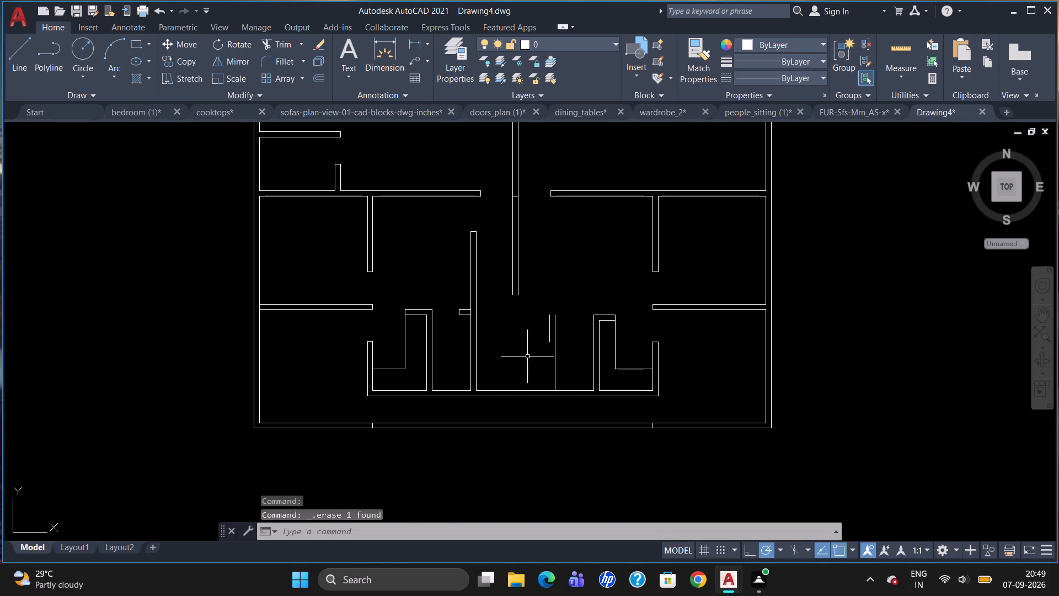
Offset the lower segment of the new vertical line 6" to the west to complete the partition's second face.
key(o)
key(Return)
key(6)
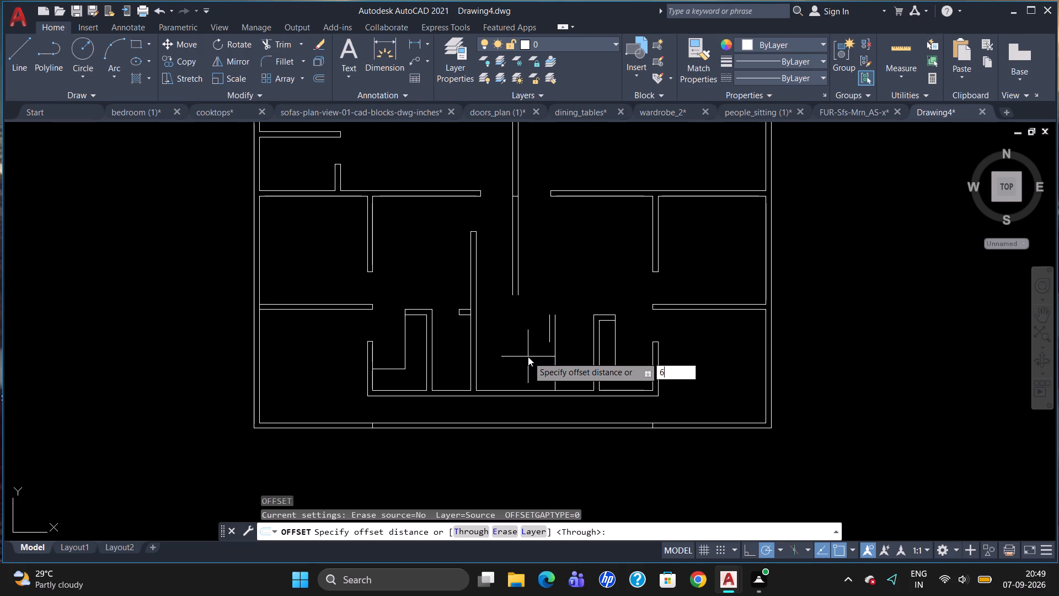
key(shift+quotedbl)
key(Return)
click(556, 371)
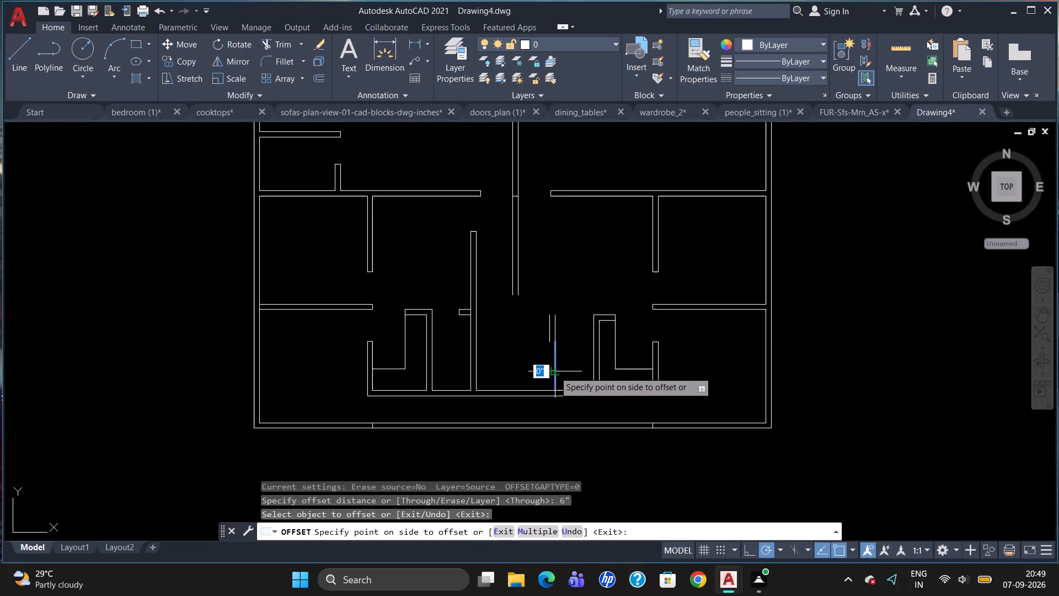
click(543, 367)
key(Escape)
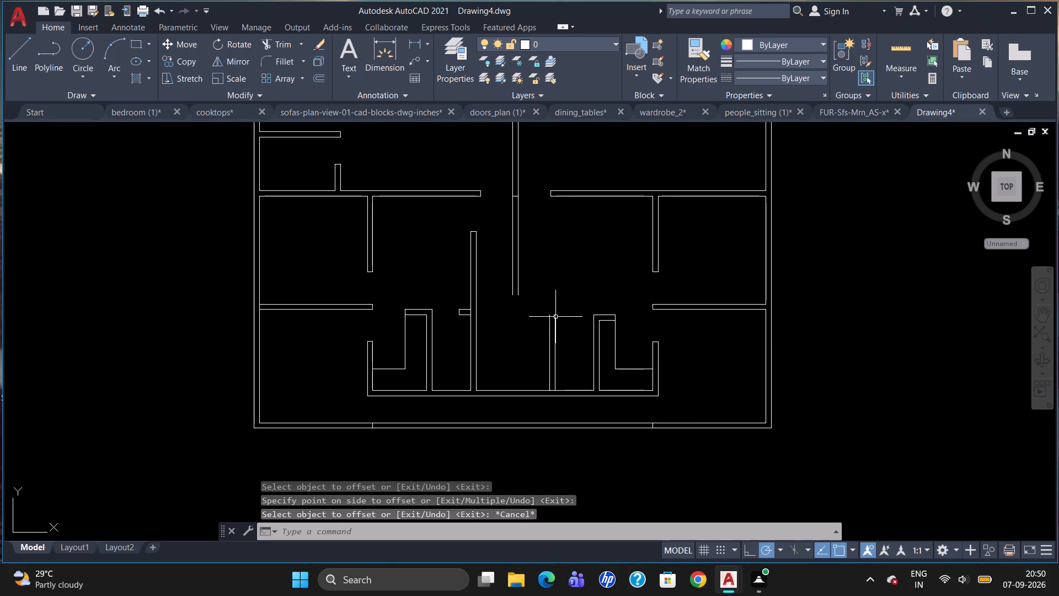
Draw a 1'7" horizontal line to the new southern partition's northwest corner, starting 2'6" west of the eastern closet partition's top corner.
scroll(551, 322, up, 1)
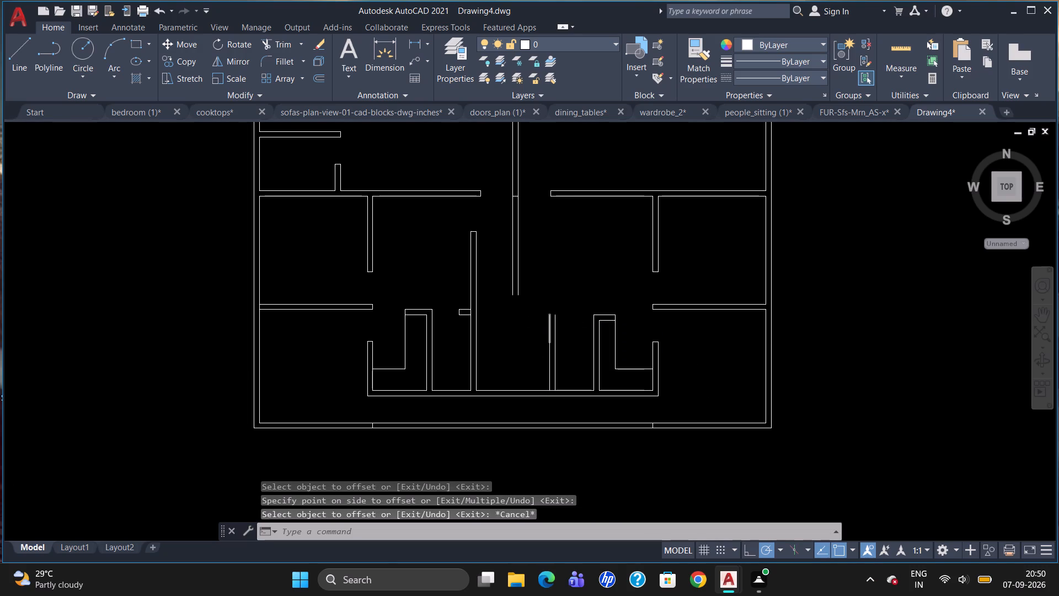
scroll(551, 322, up, 1)
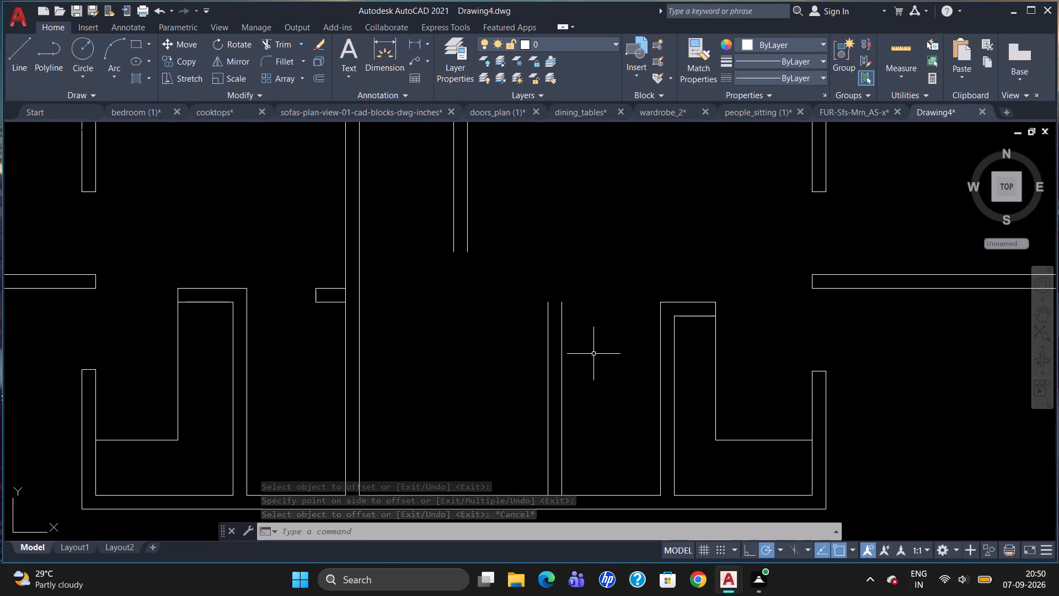
key(l)
key(Return)
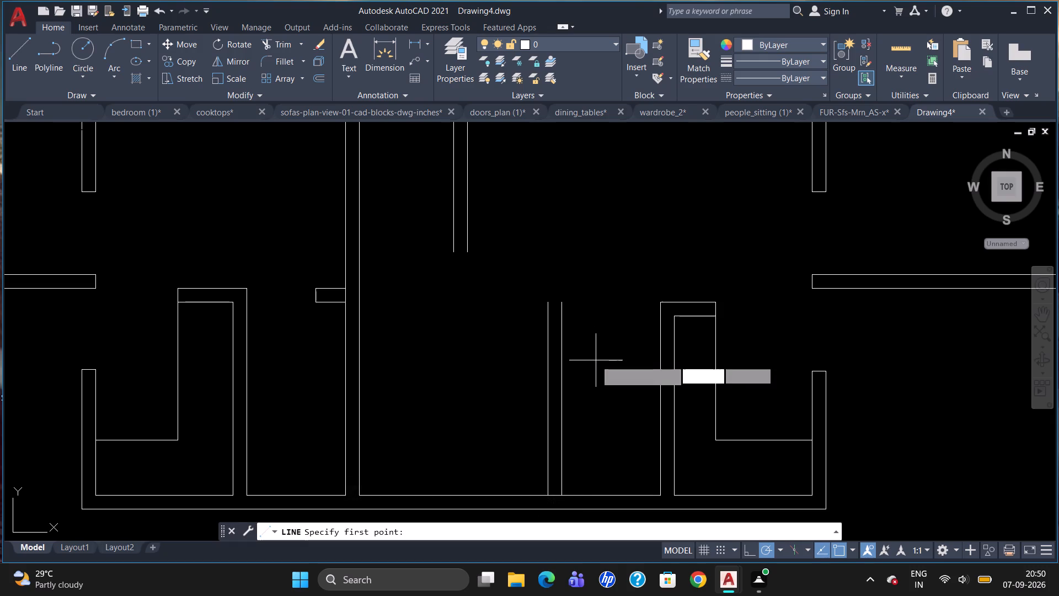
text(TK)
key(Return)
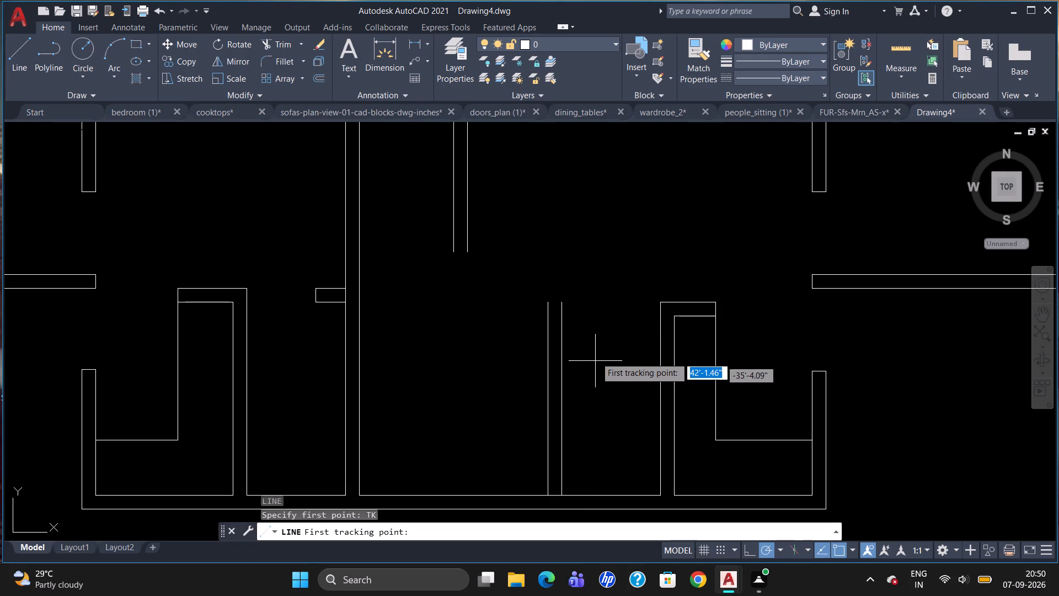
click(657, 302)
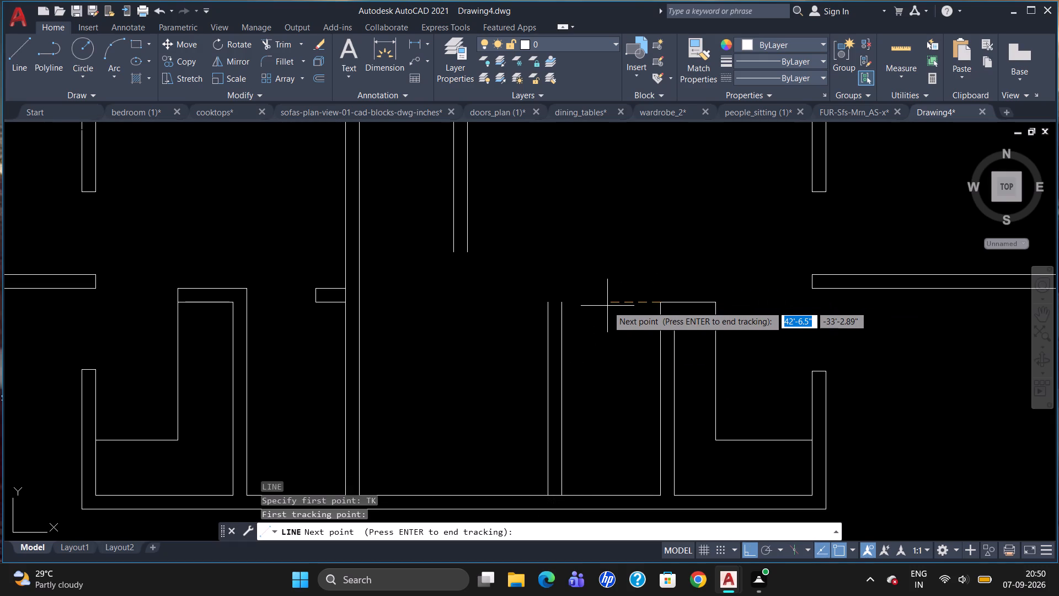
text(2'6)
key(apostrophe)
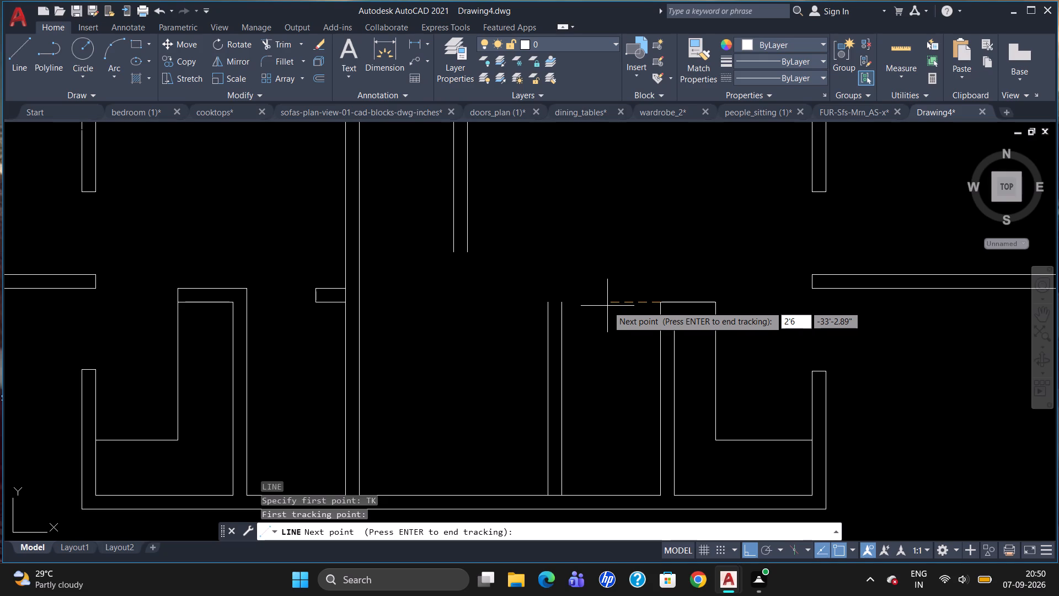
key(Return)
key(Return)
key(BackSpace)
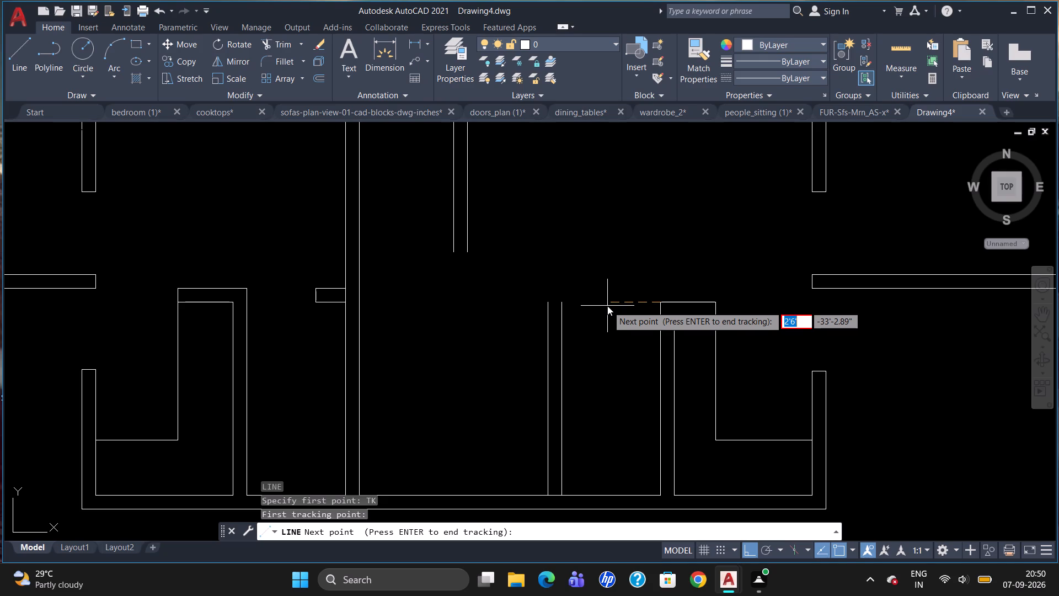
key(3)
key(BackSpace)
text(2'6")
key(Return)
key(Return)
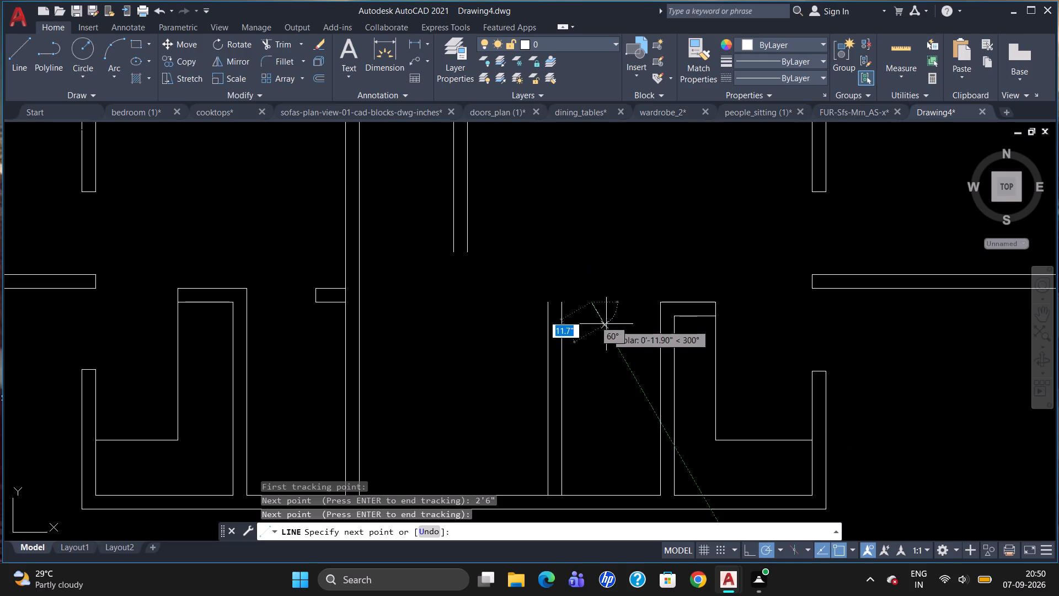
click(547, 302)
key(Escape)
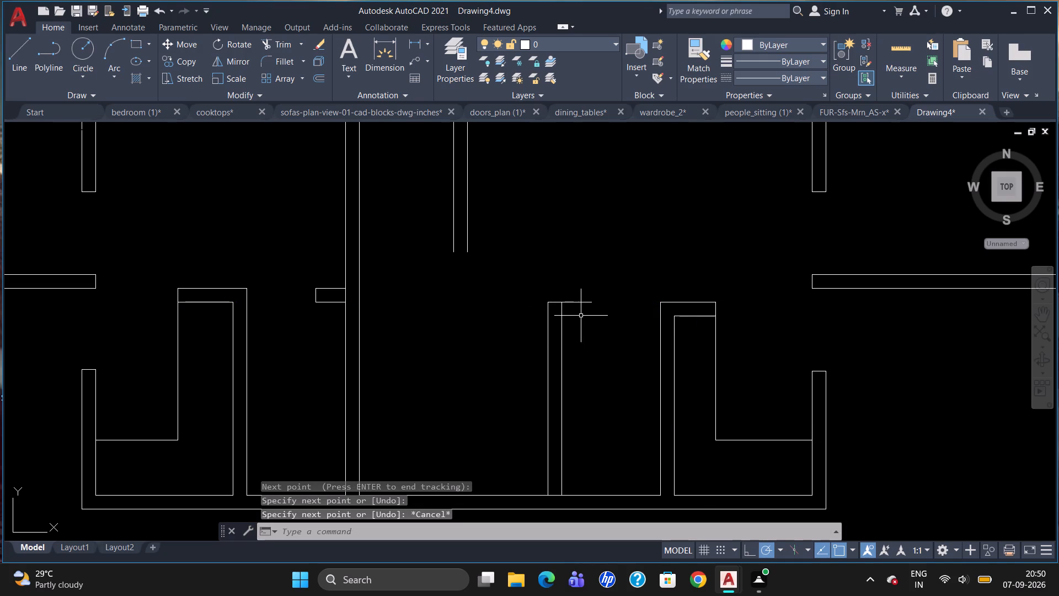
Offset the short horizontal line 6" to the south to form the return wall's second face.
key(o)
key(Return)
key(6)
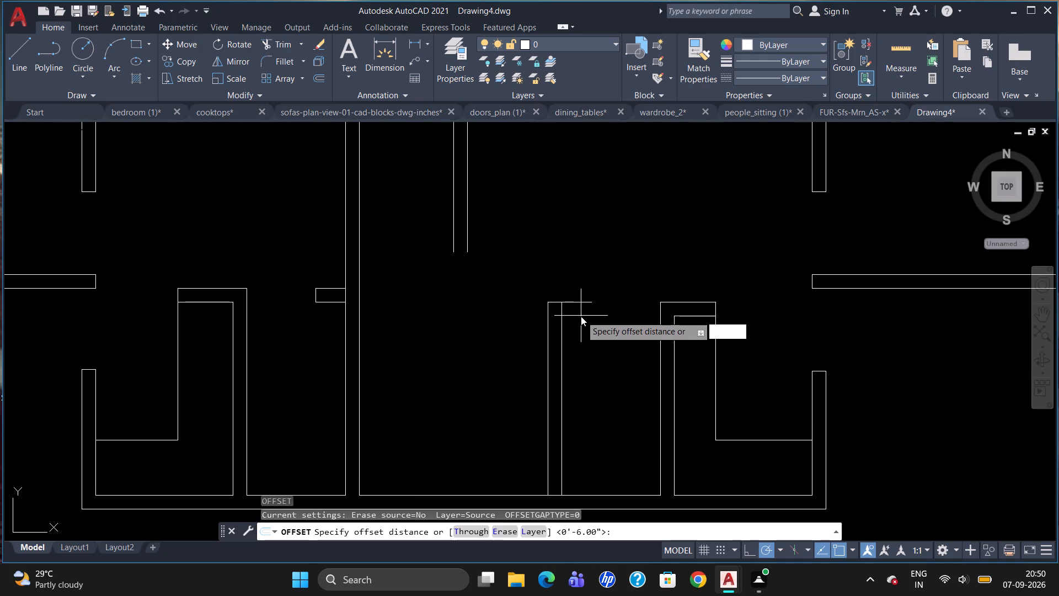
key(shift+quotedbl)
key(Return)
drag(579, 300, 581, 306)
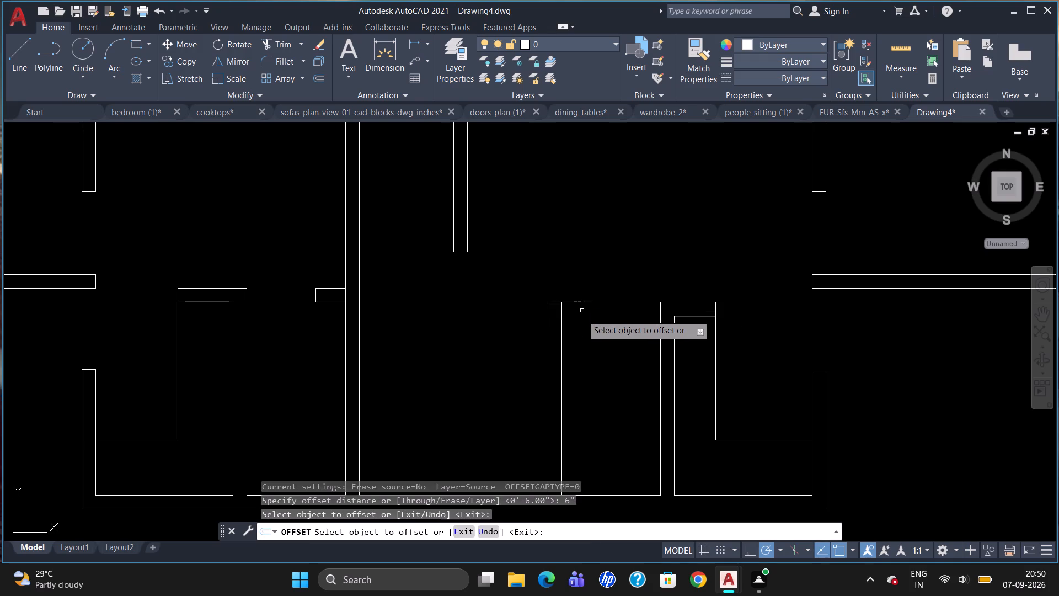
drag(575, 301, 577, 309)
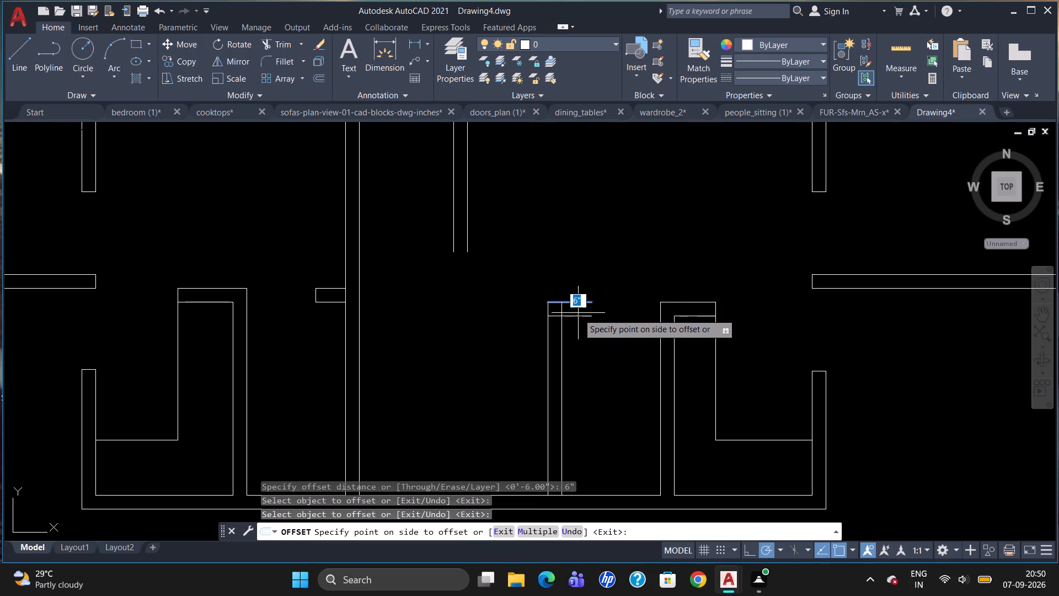
click(578, 315)
key(Escape)
Close the return wall's open east end with a short vertical line between its two faces.
key(l)
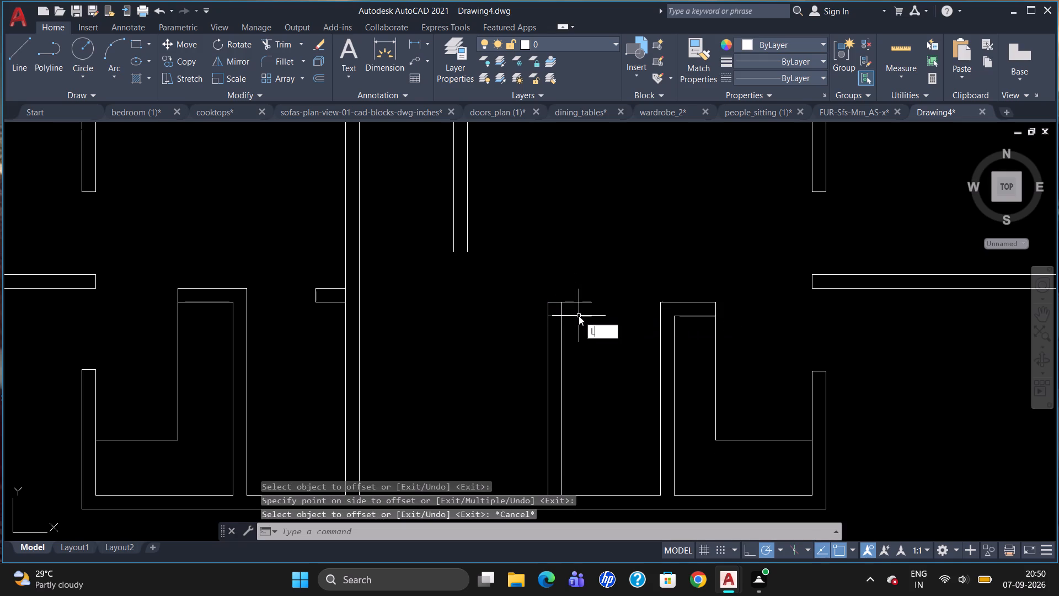
key(Return)
drag(589, 302, 589, 310)
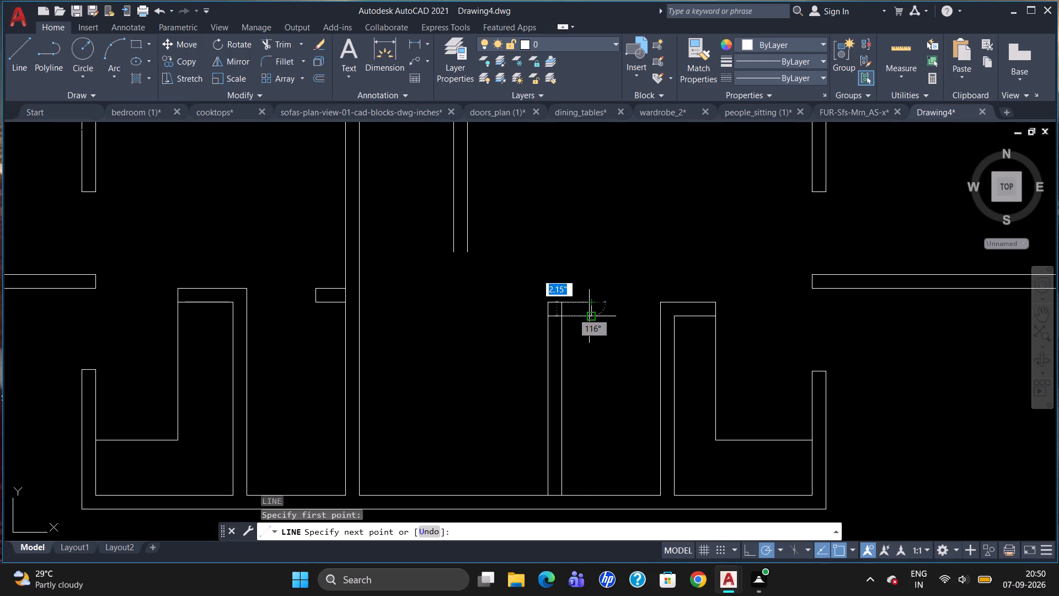
click(590, 320)
key(Escape)
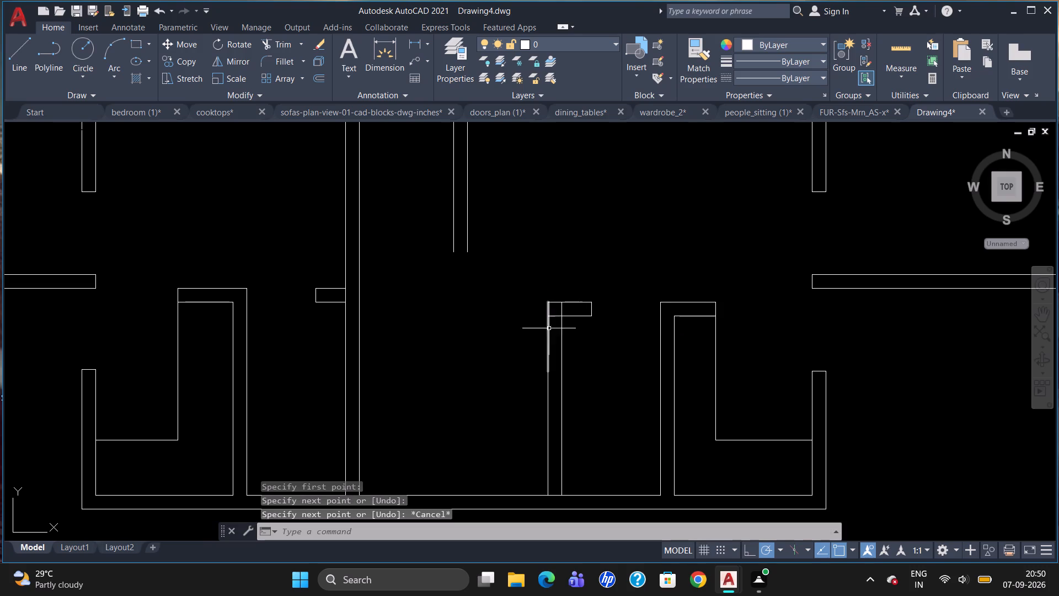
Trim the overlapping line pieces where the short return wall meets the vertical partition to leave a clean L-shaped corner.
key(r)
key(BackSpace)
key(t)
key(r)
key(Return)
key(Return)
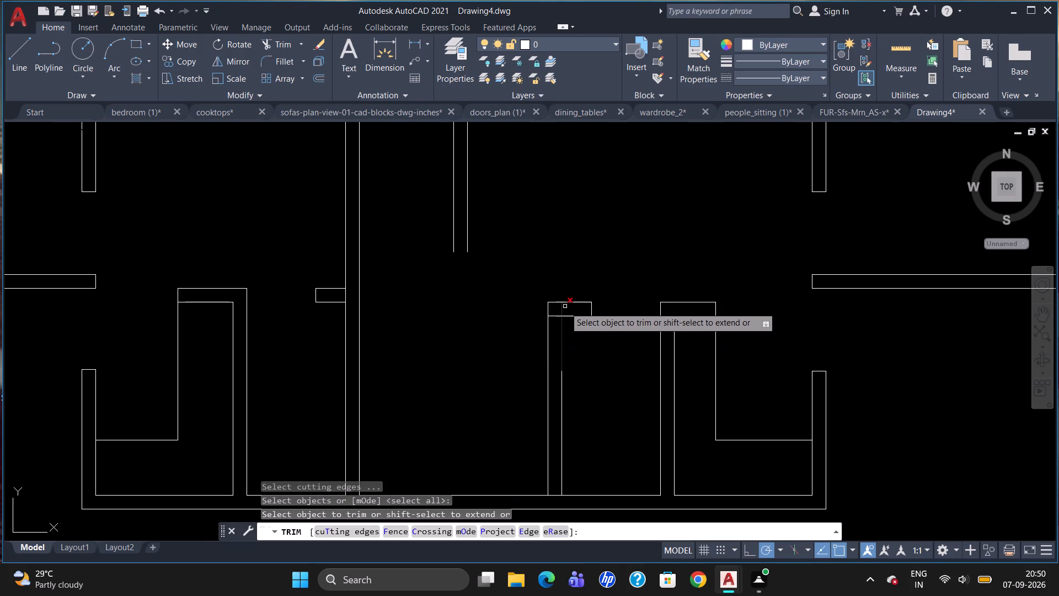
click(563, 308)
click(557, 317)
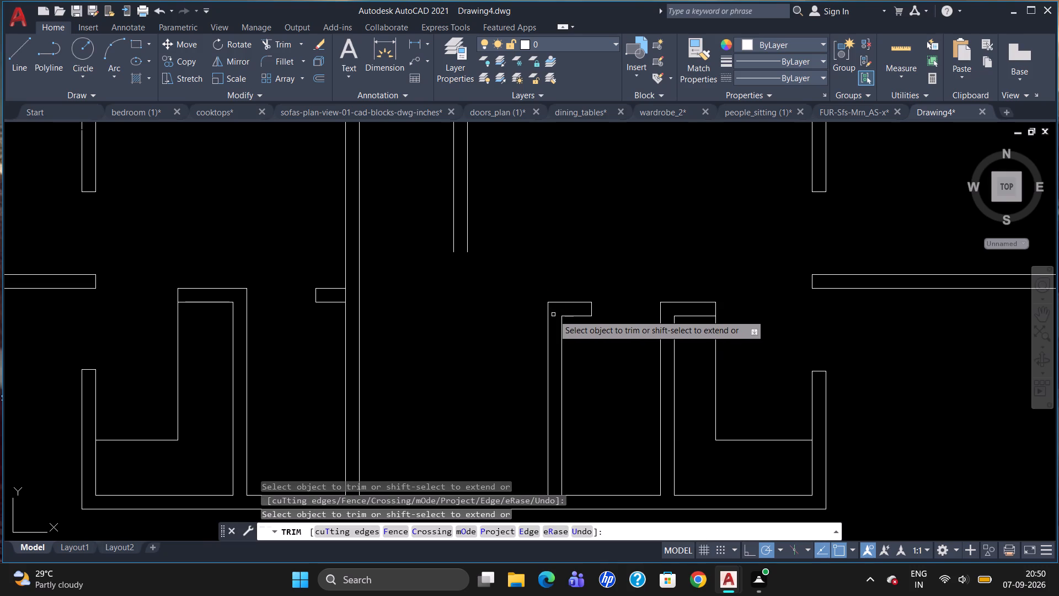
key(Escape)
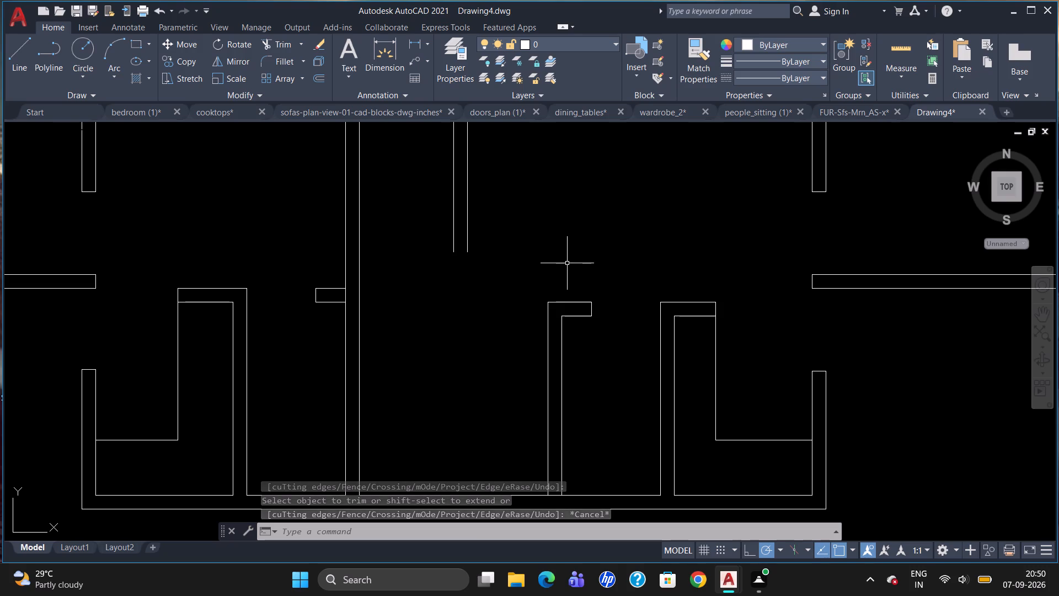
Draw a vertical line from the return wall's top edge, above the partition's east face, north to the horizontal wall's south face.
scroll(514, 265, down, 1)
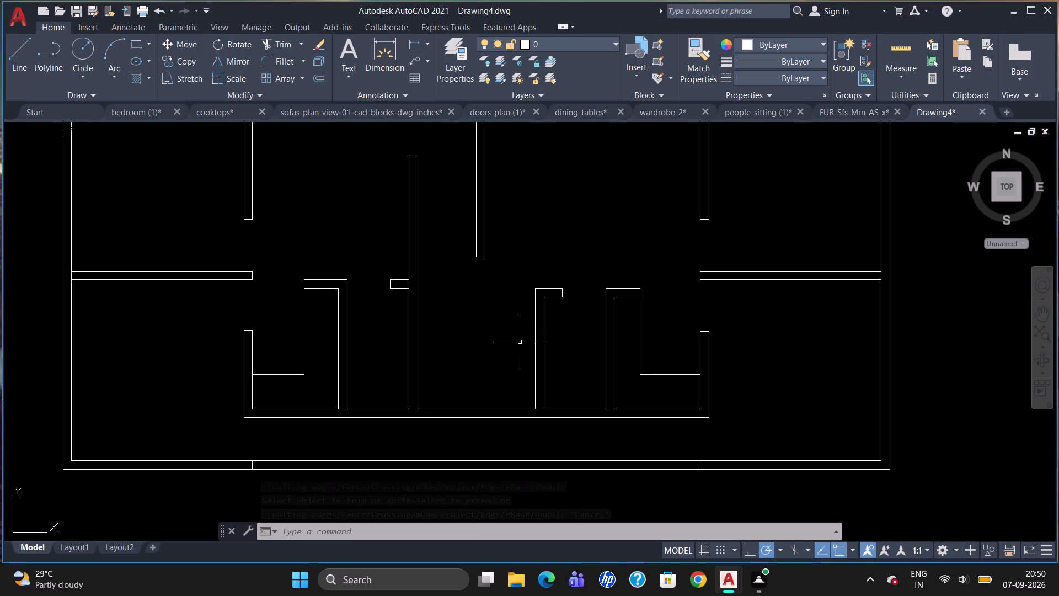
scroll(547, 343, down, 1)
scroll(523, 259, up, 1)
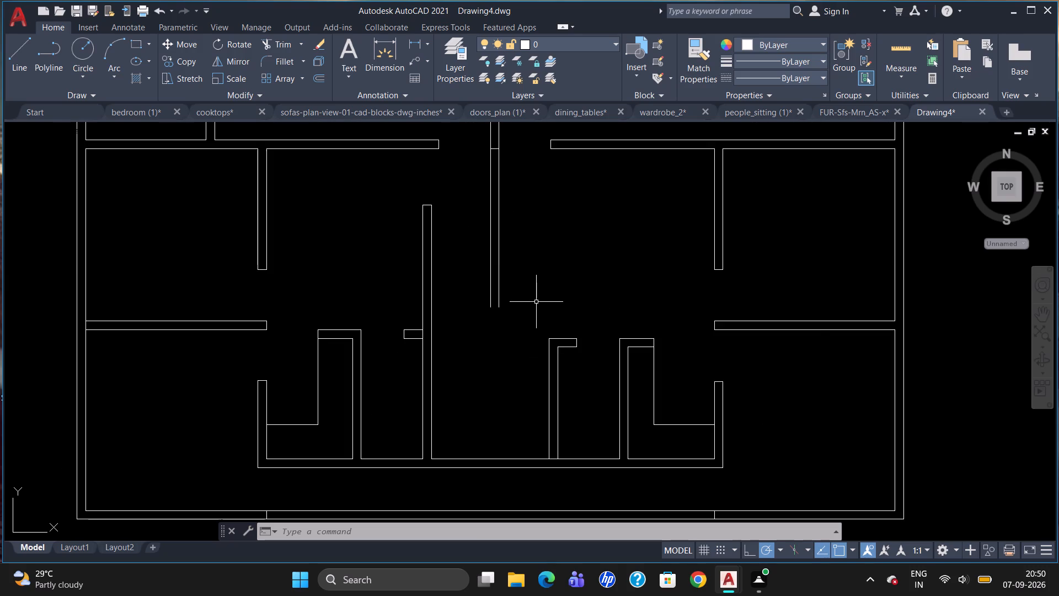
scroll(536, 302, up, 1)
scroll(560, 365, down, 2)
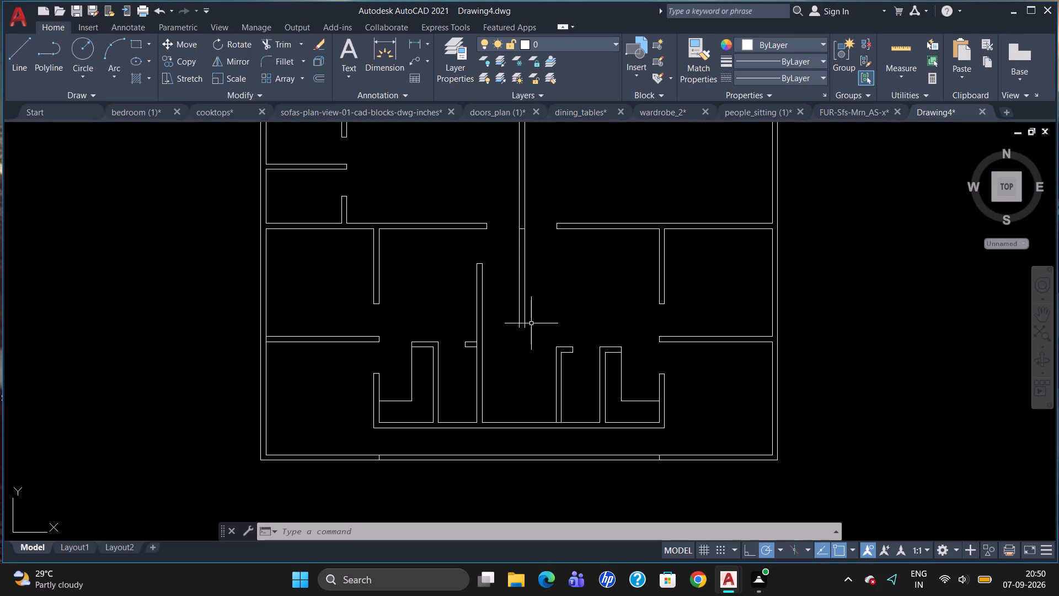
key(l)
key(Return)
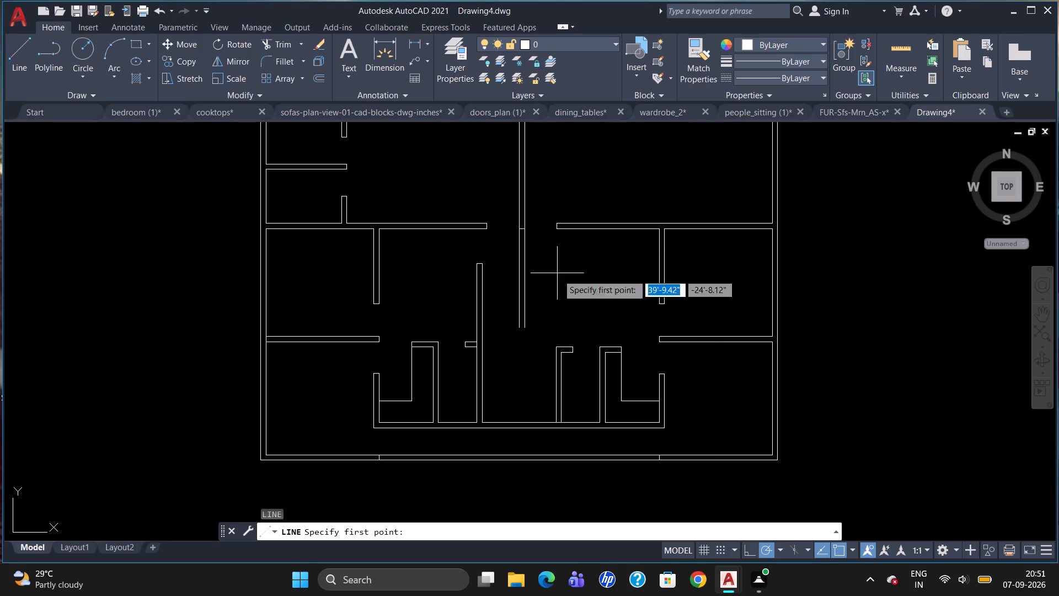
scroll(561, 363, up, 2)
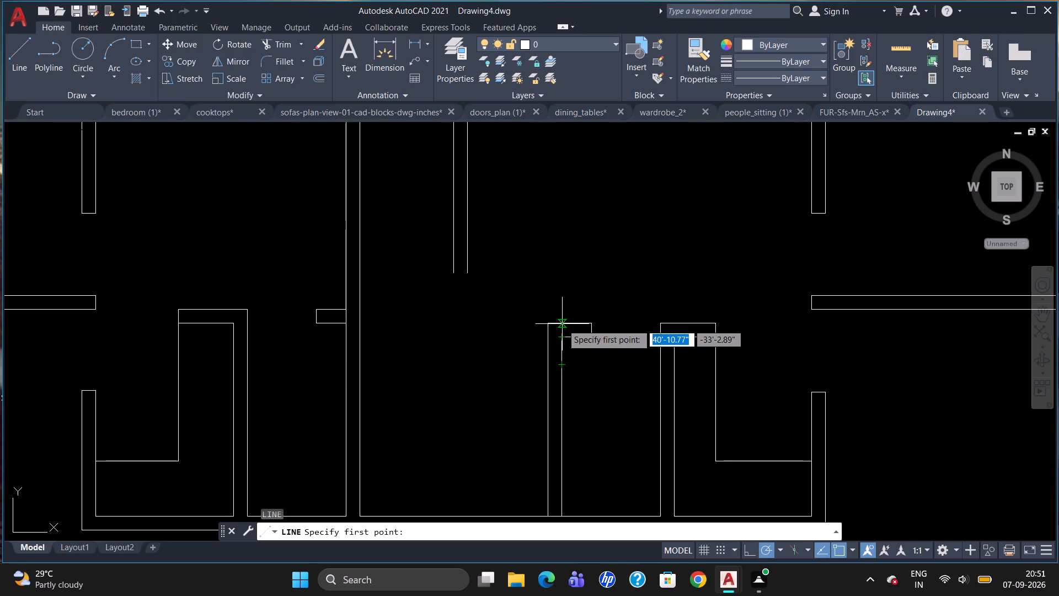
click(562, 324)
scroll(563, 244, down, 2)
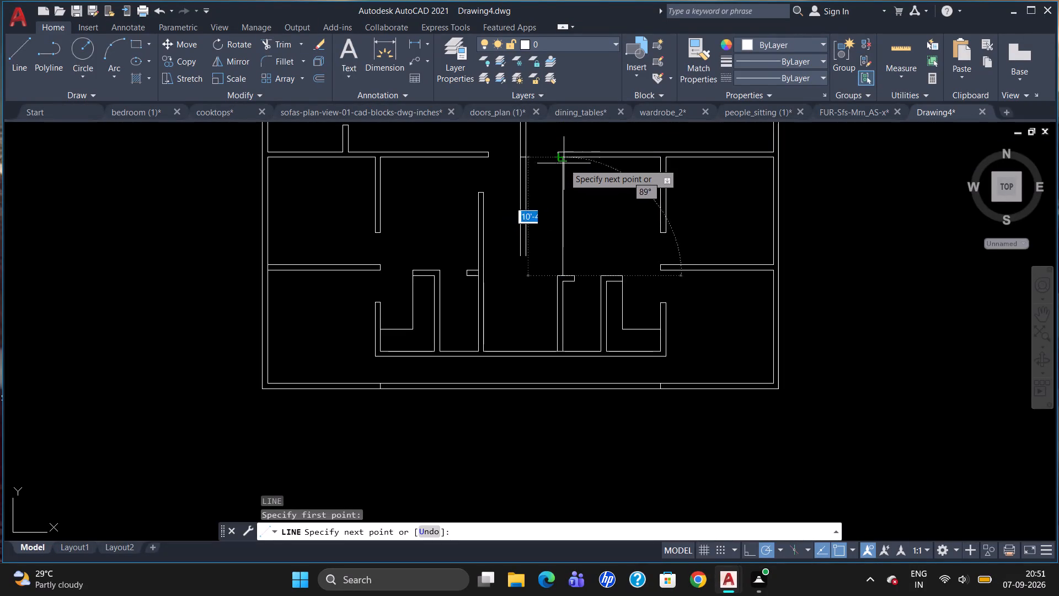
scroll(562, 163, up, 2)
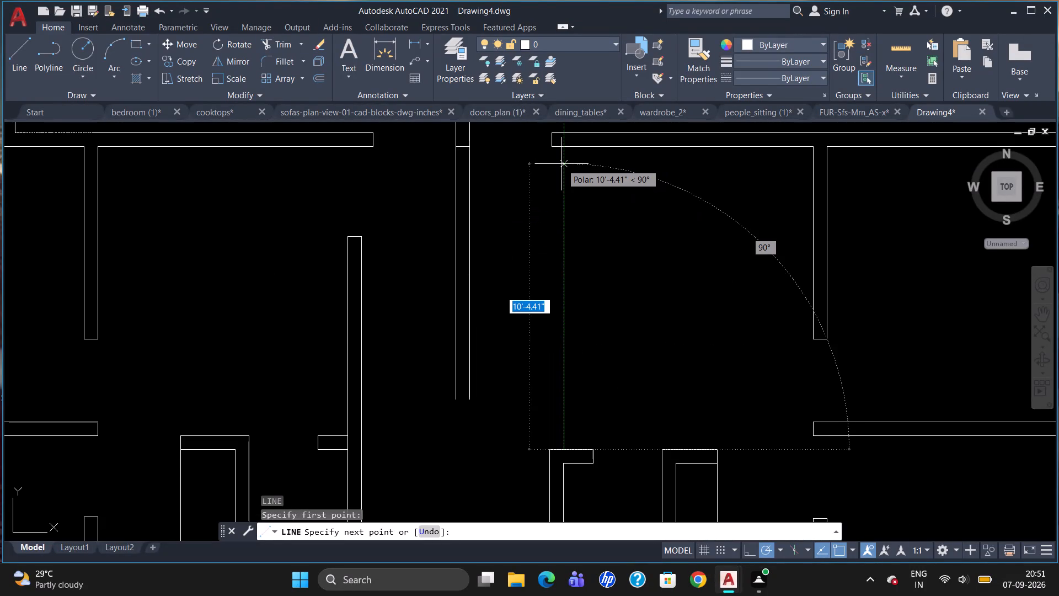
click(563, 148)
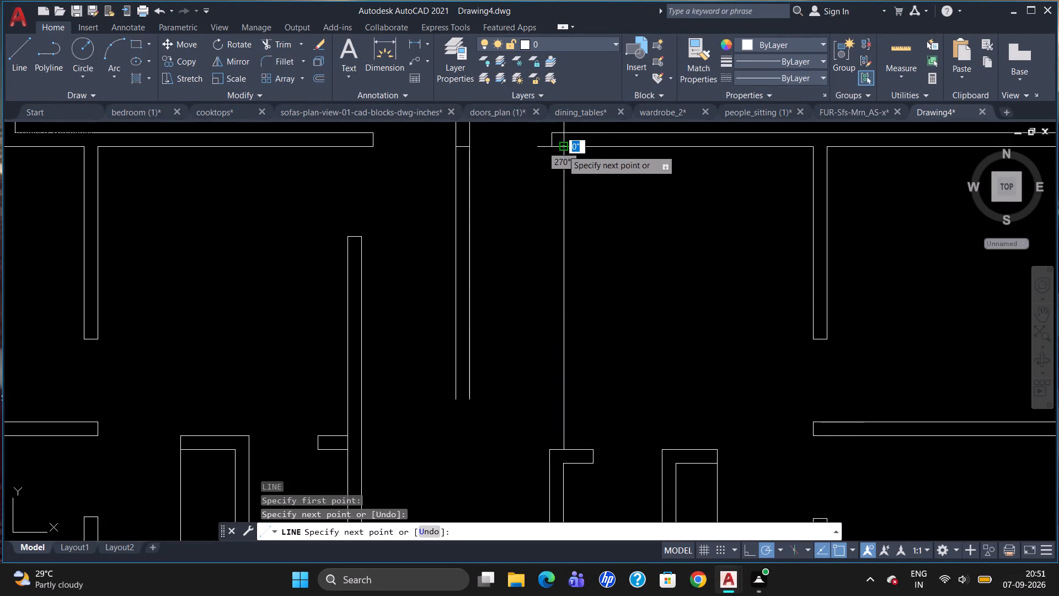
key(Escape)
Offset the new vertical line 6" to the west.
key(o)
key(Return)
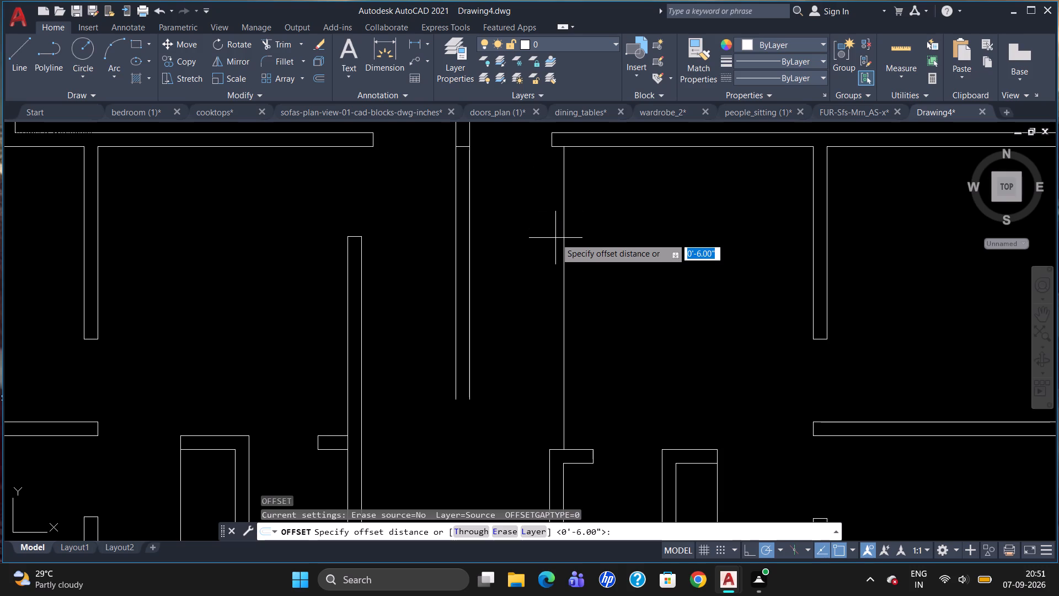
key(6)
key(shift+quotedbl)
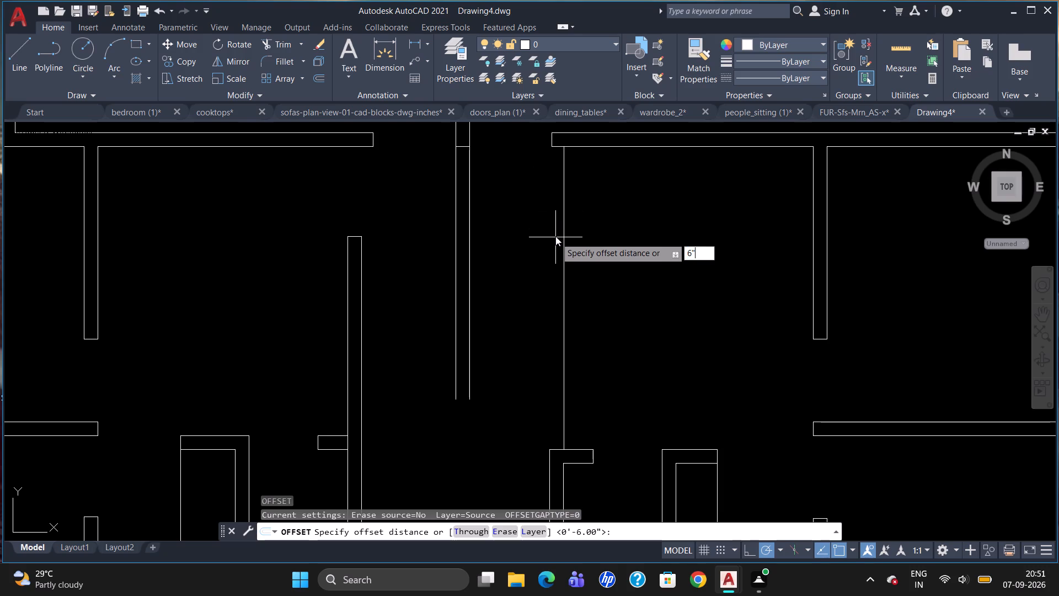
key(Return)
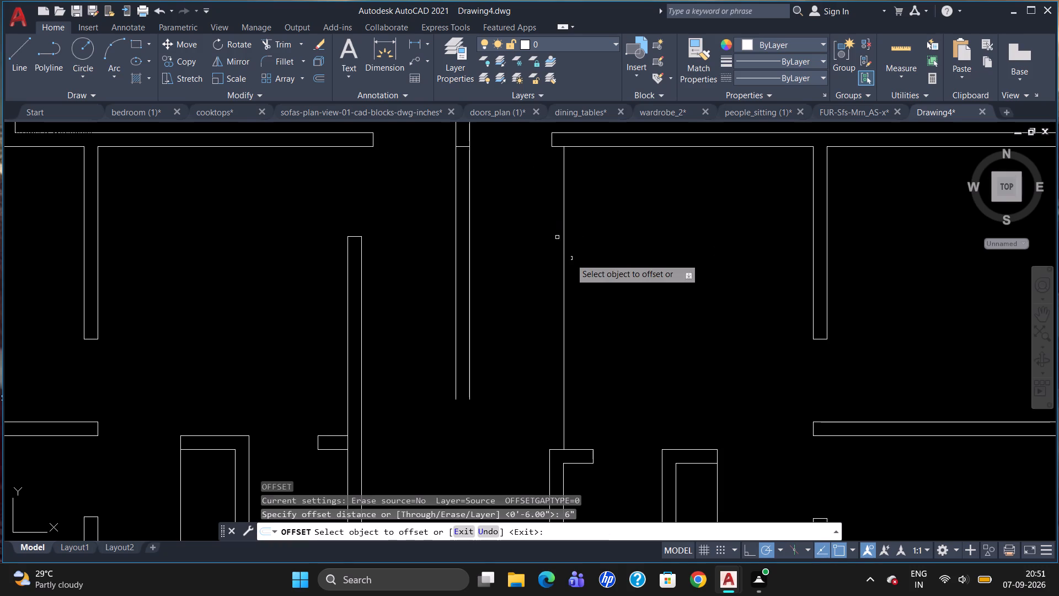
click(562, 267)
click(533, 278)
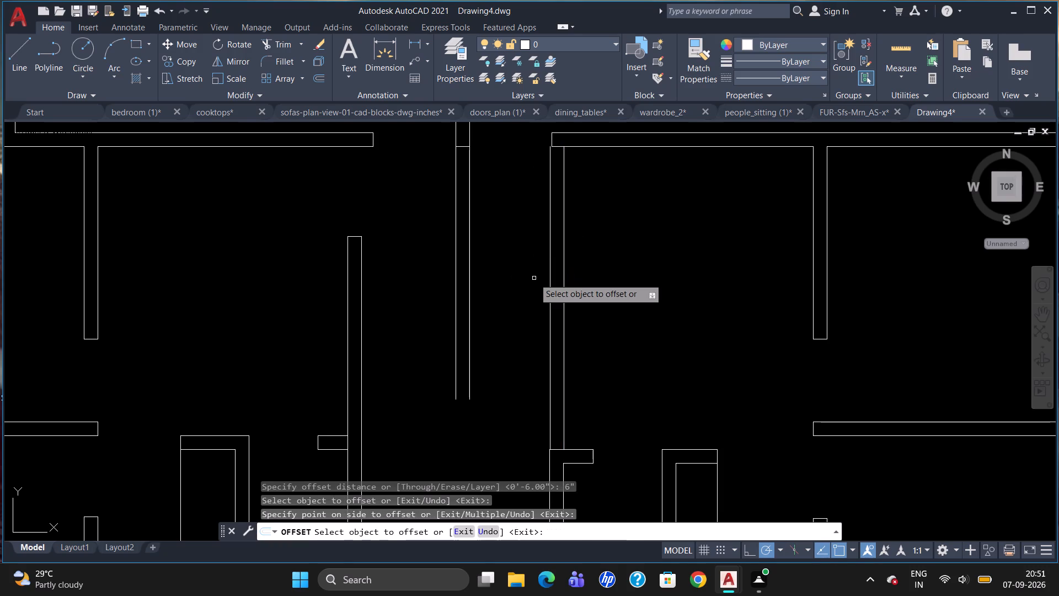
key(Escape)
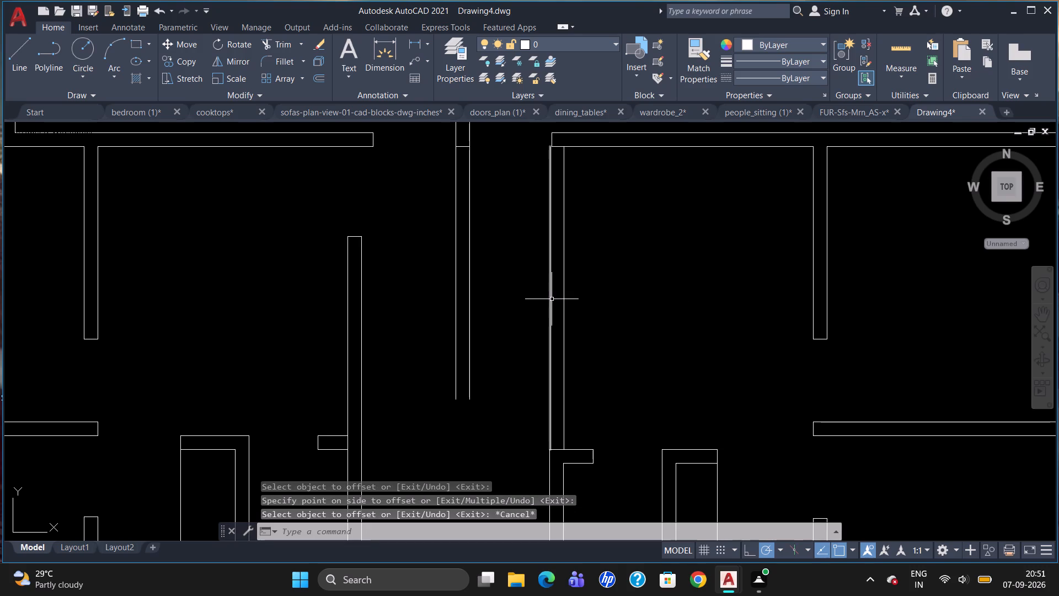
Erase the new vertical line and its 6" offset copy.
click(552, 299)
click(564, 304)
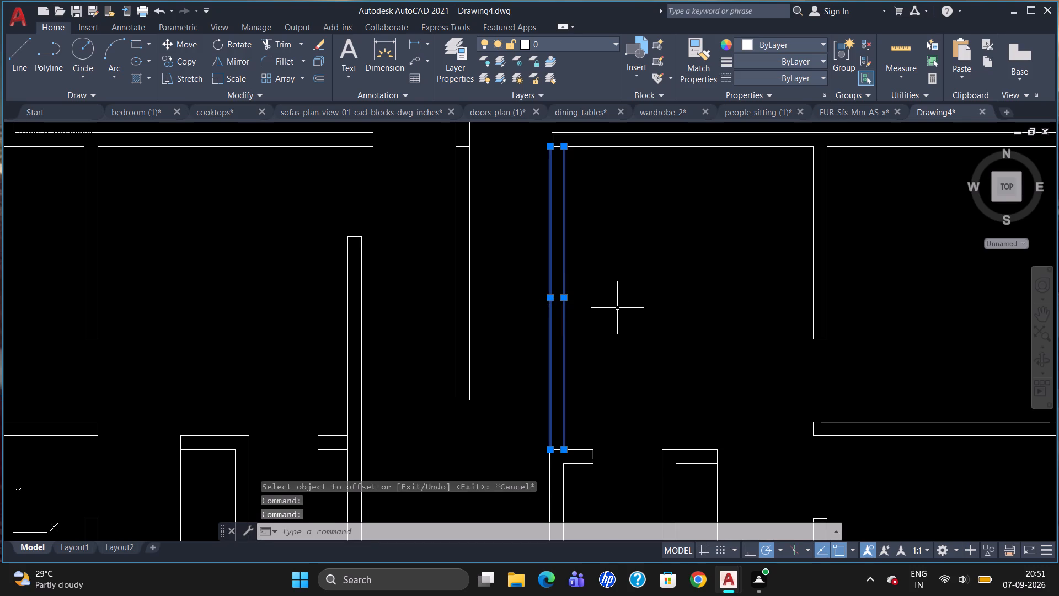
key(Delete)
Draw an 11' vertical line from the return wall's northwest corner north to the horizontal wall's south face level.
key(l)
key(Return)
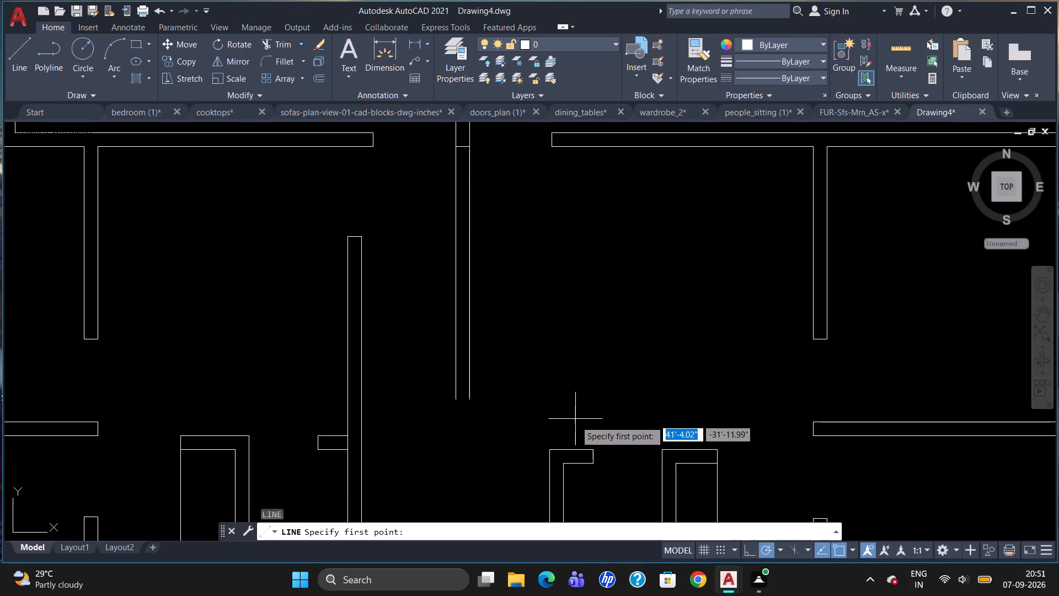
click(548, 451)
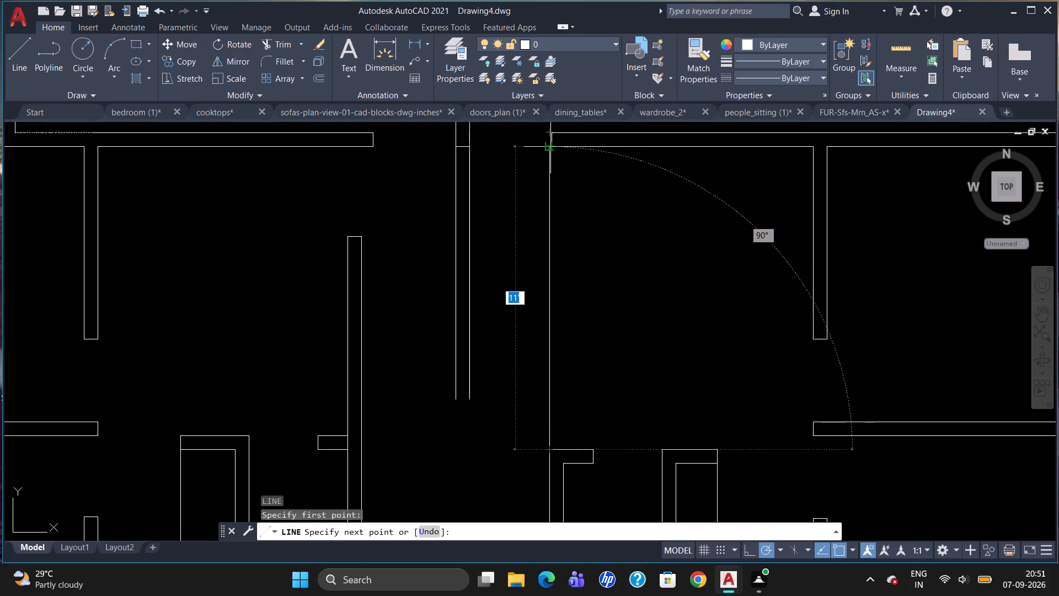
click(550, 147)
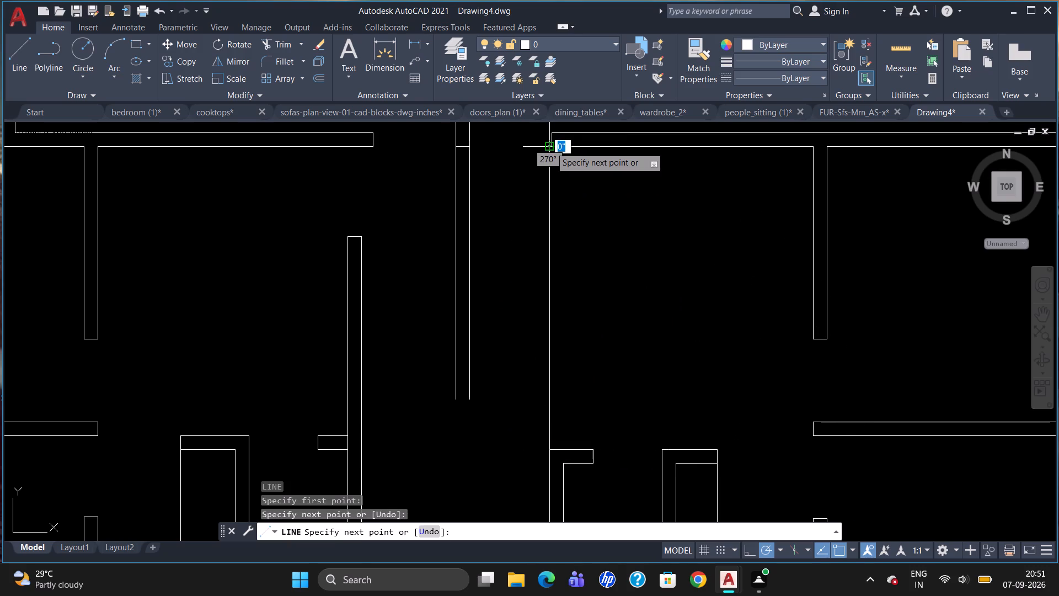
key(Escape)
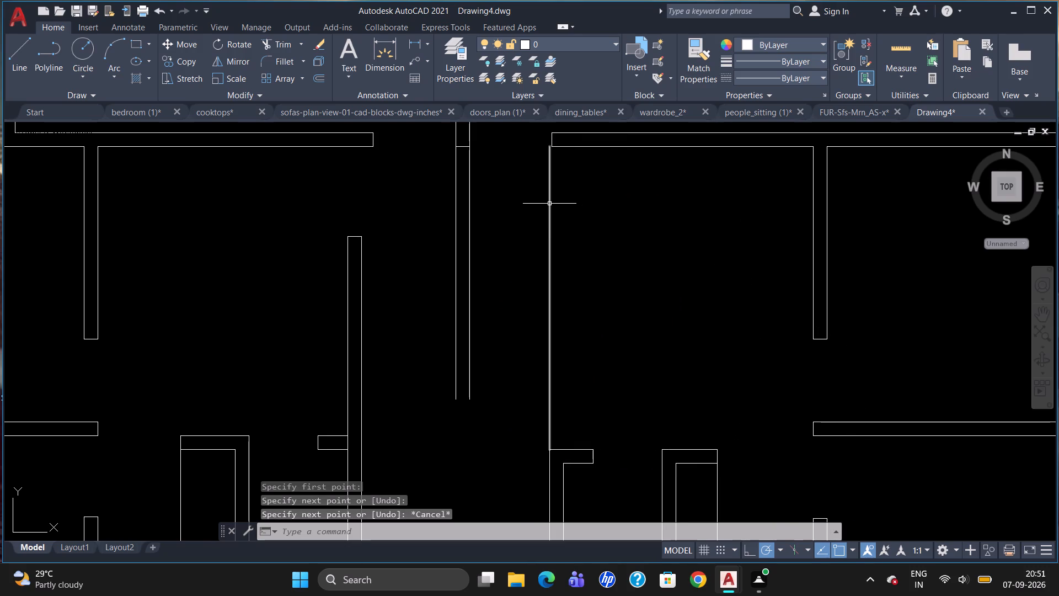
Draw a short vertical line north from the new line's upper end, past the horizontal wall's north face.
scroll(544, 136, up, 2)
scroll(579, 253, down, 2)
scroll(583, 204, up, 1)
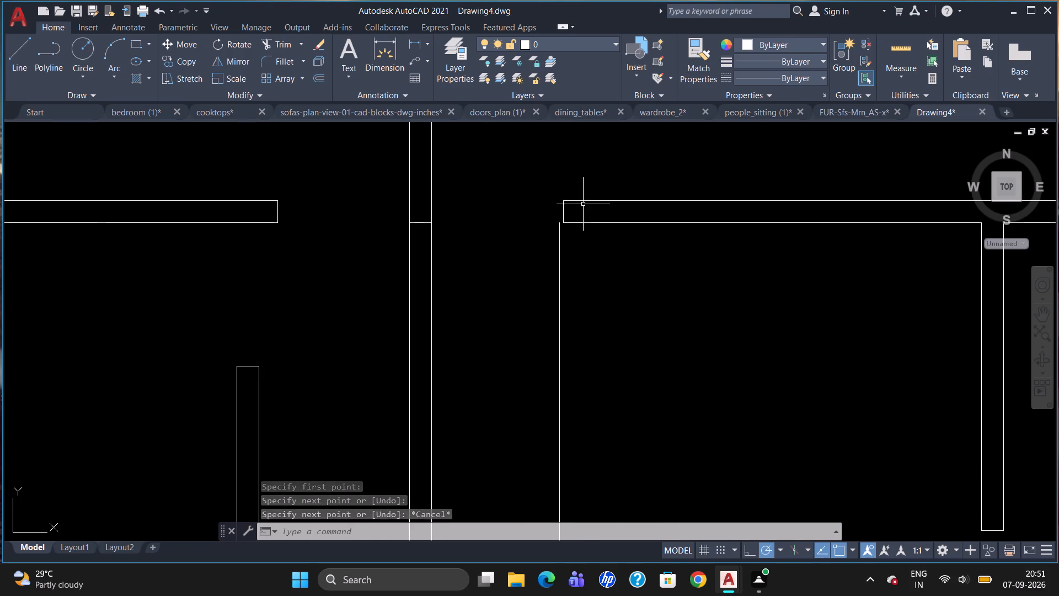
key(l)
key(Return)
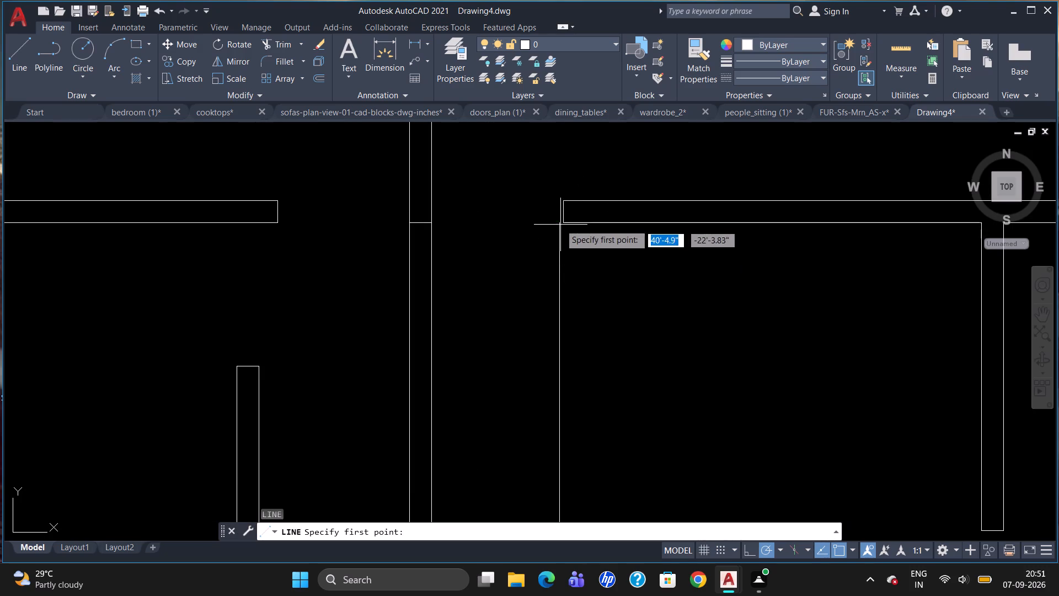
click(560, 222)
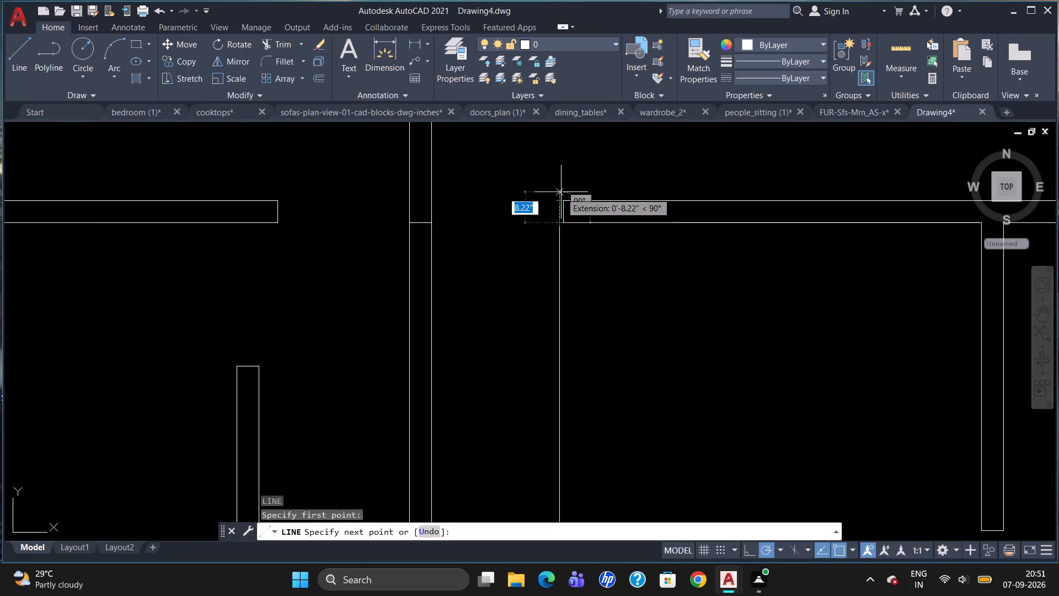
click(559, 182)
key(Escape)
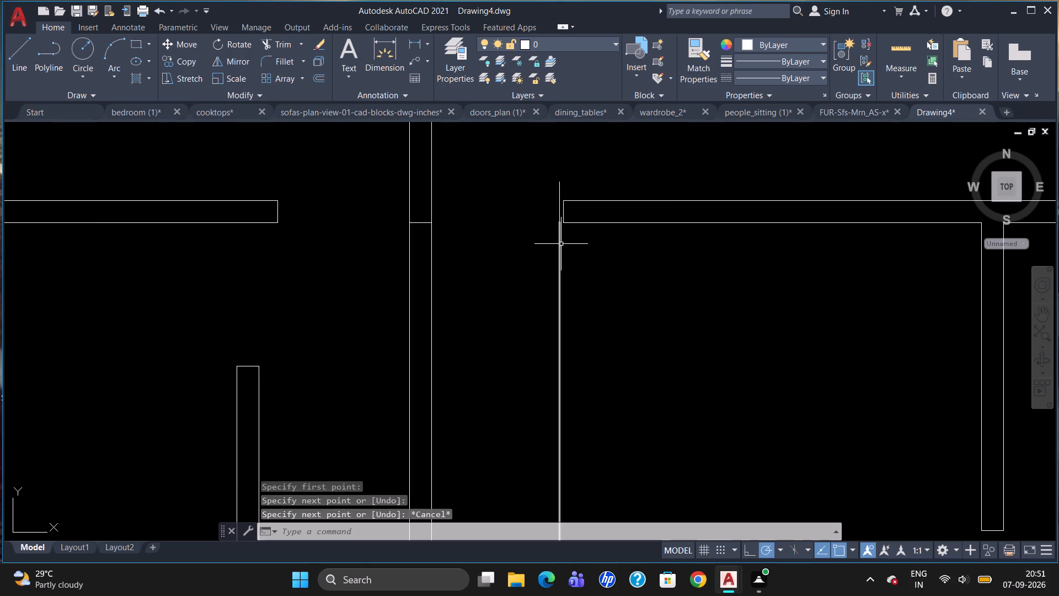
Extend the horizontal wall's north and south faces west to the short vertical line.
text(EX)
key(Return)
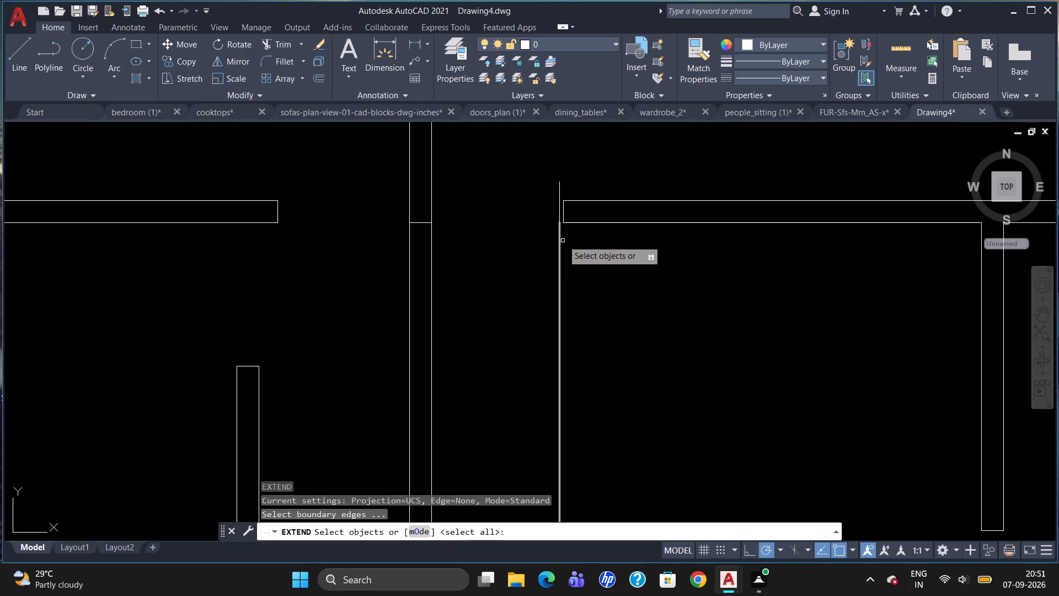
click(560, 205)
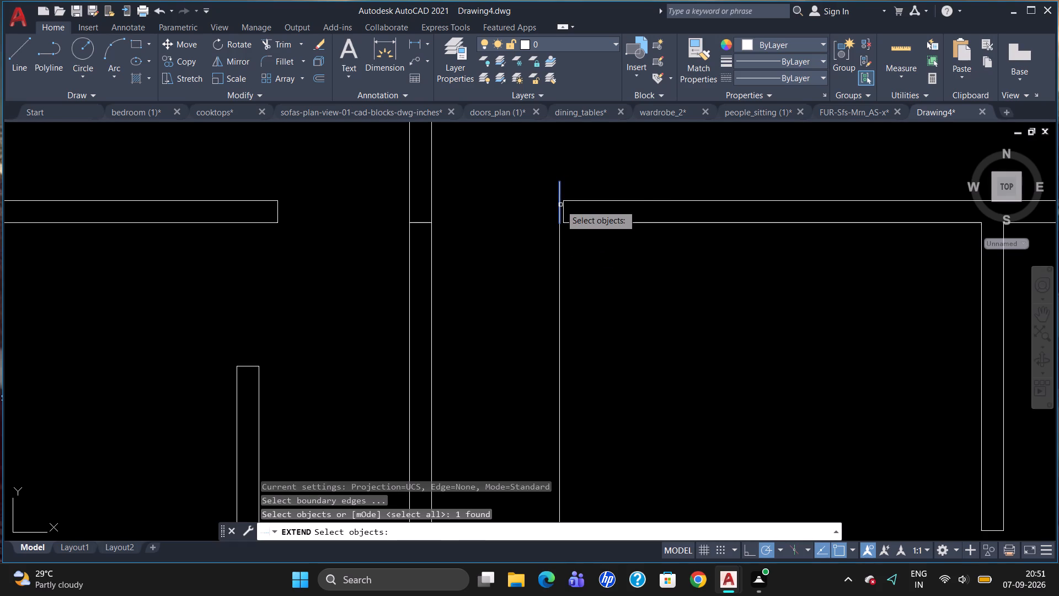
key(Return)
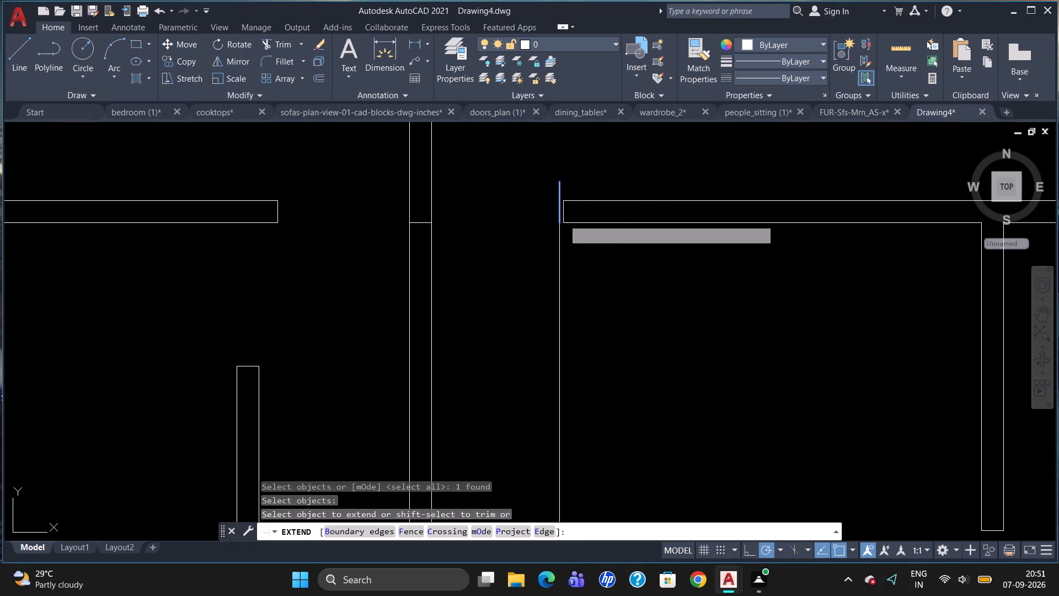
click(590, 199)
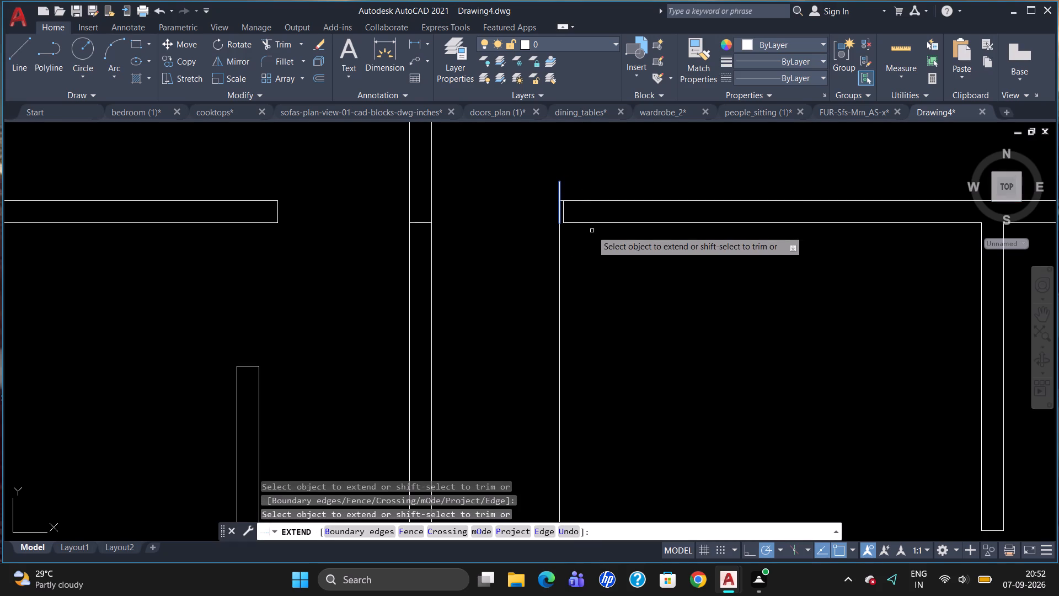
click(591, 223)
key(Escape)
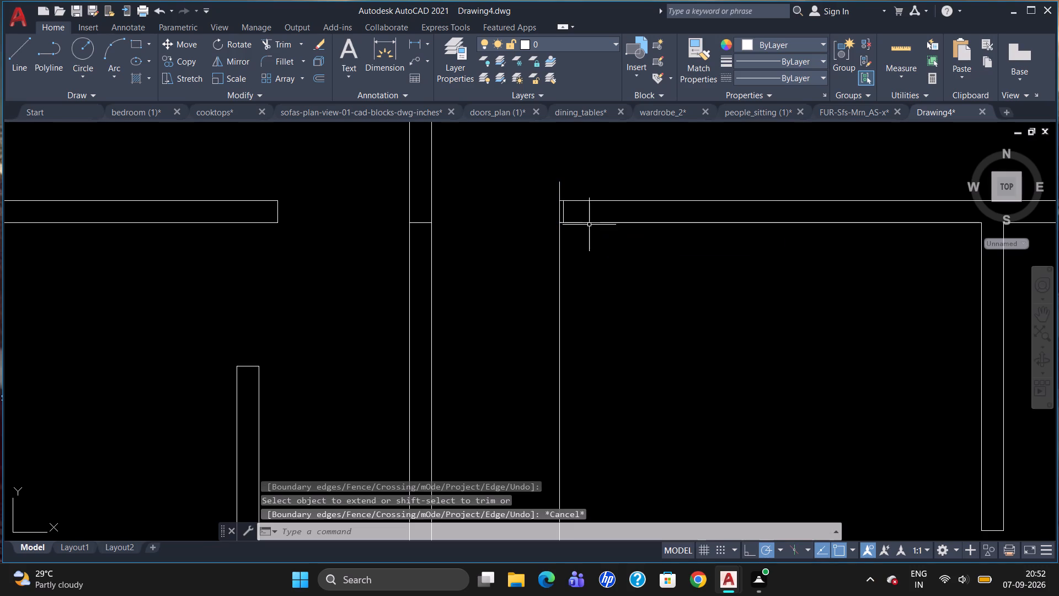
Trim the short line's excess above the horizontal wall and erase the wall's old end line.
text(TR)
key(Return)
key(Return)
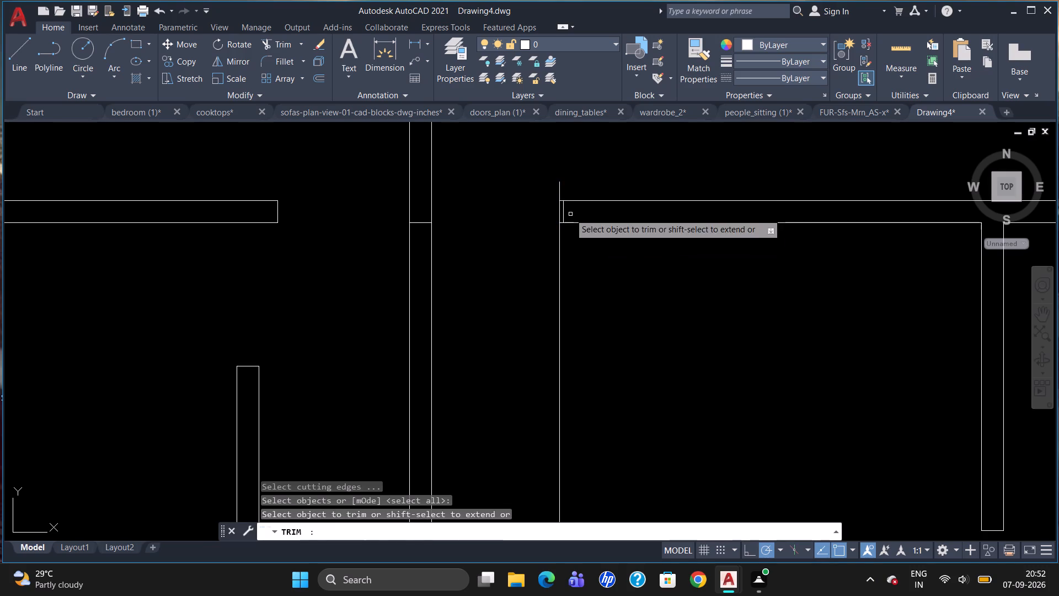
click(564, 211)
click(559, 188)
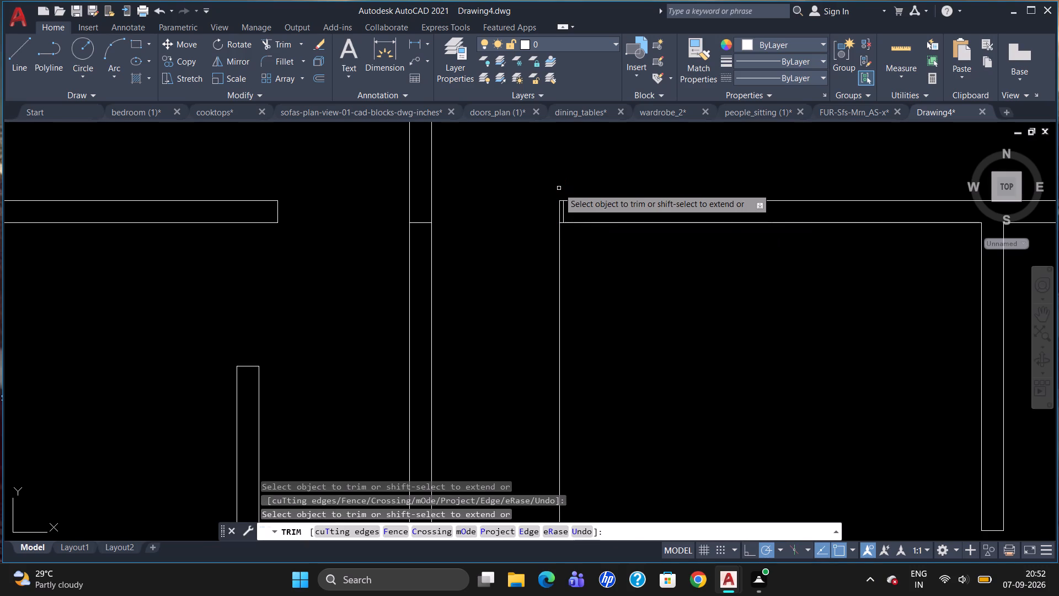
key(Escape)
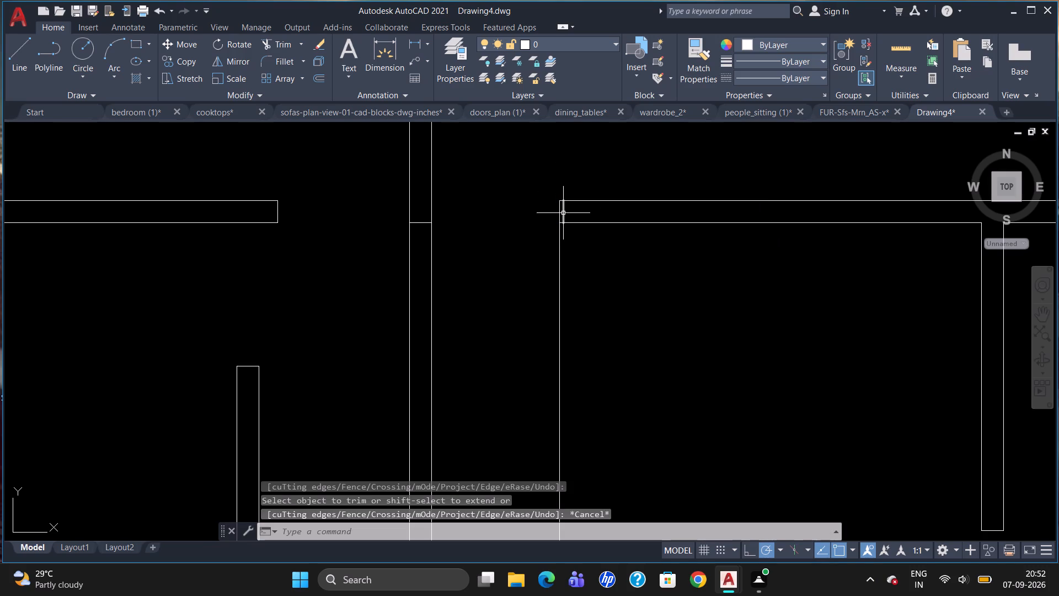
click(563, 213)
key(Delete)
Offset the 11' vertical line 6" to the east to form the partition's second face.
scroll(602, 279, down, 2)
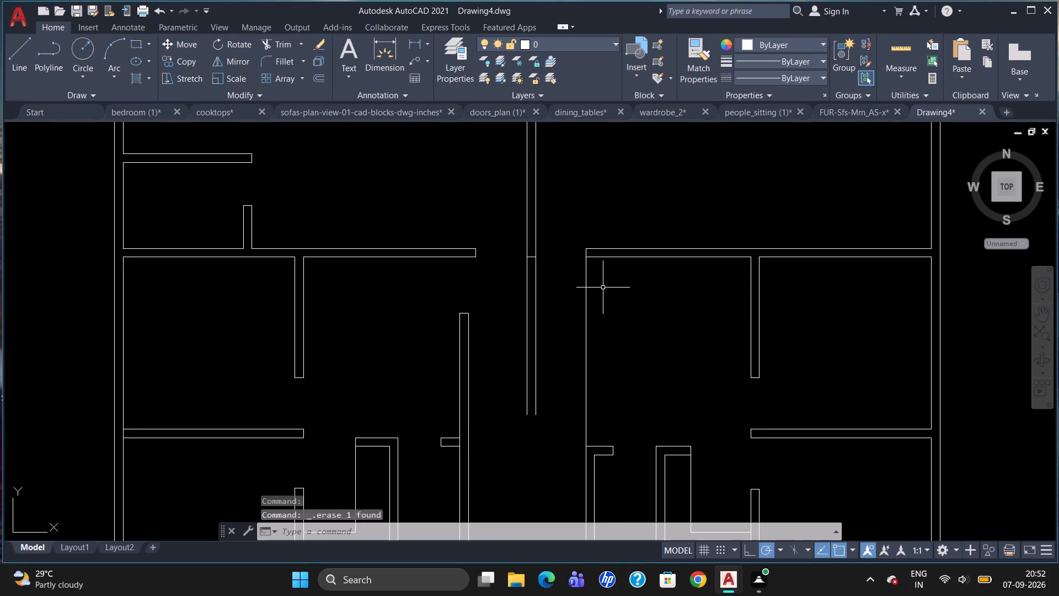
scroll(603, 288, down, 1)
scroll(601, 396, up, 1)
key(o)
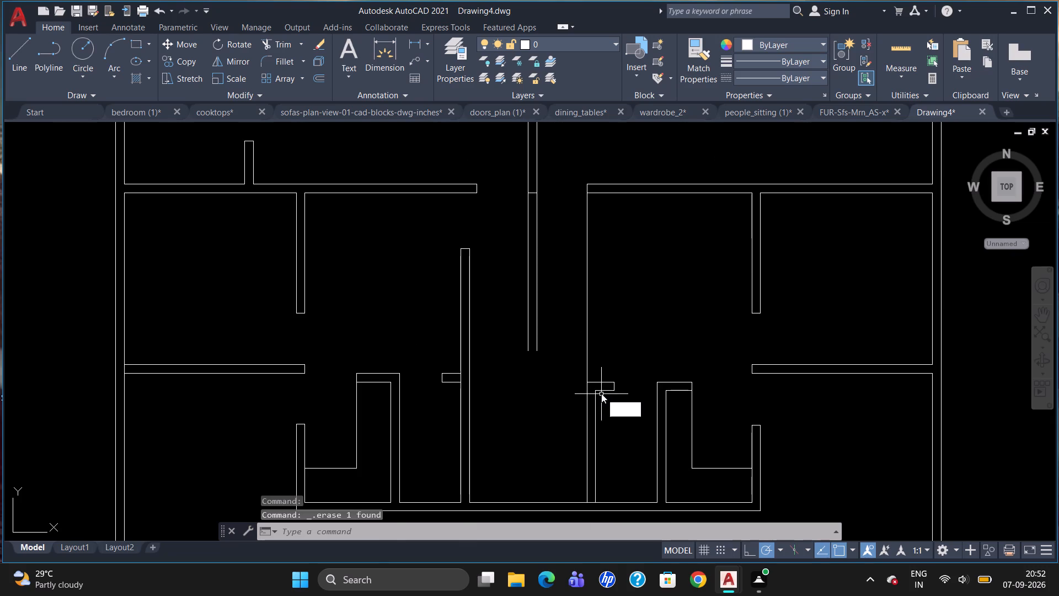
key(Return)
text(6")
key(Return)
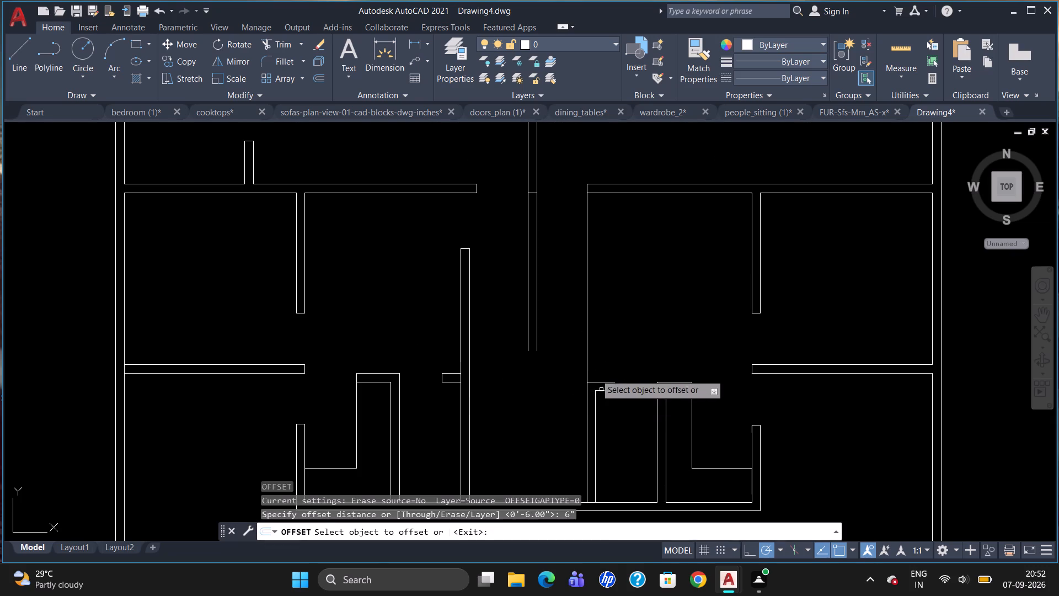
click(588, 362)
click(597, 362)
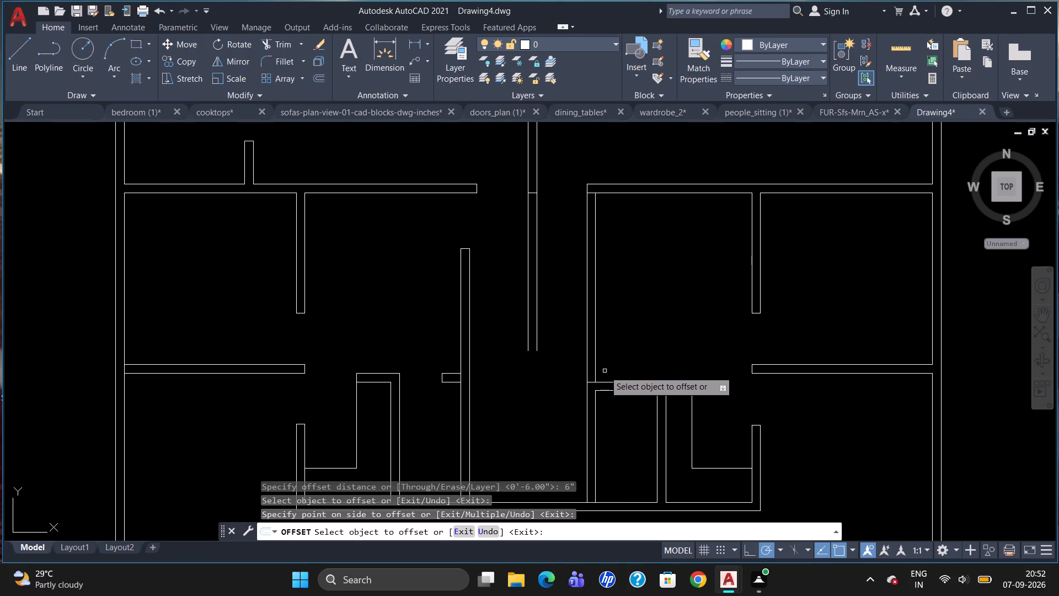
key(Escape)
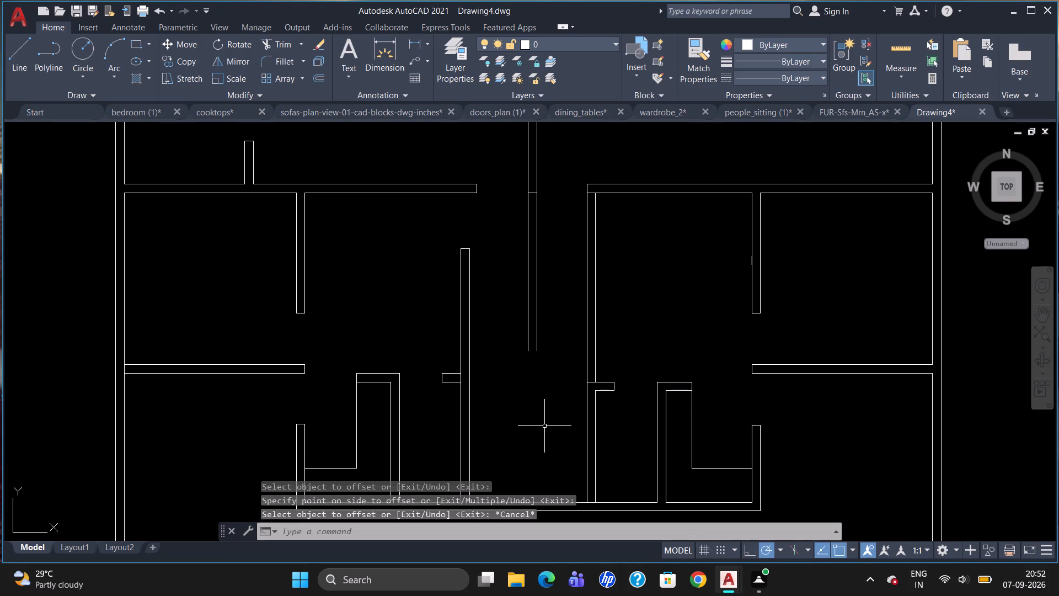
Trim the return wall's top edge where it crosses between the vertical partition's two faces.
text(TR)
key(Return)
key(Return)
scroll(591, 400, up, 2)
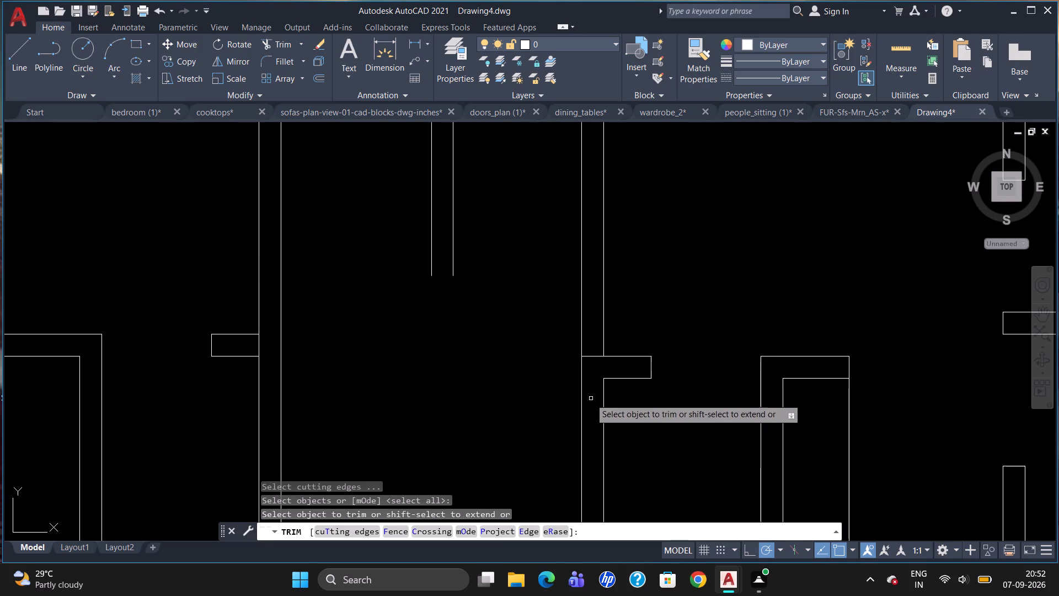
click(591, 356)
key(Escape)
Draw a line across the new vertical partition, 3' south of the horizontal wall's south face.
scroll(592, 373, down, 2)
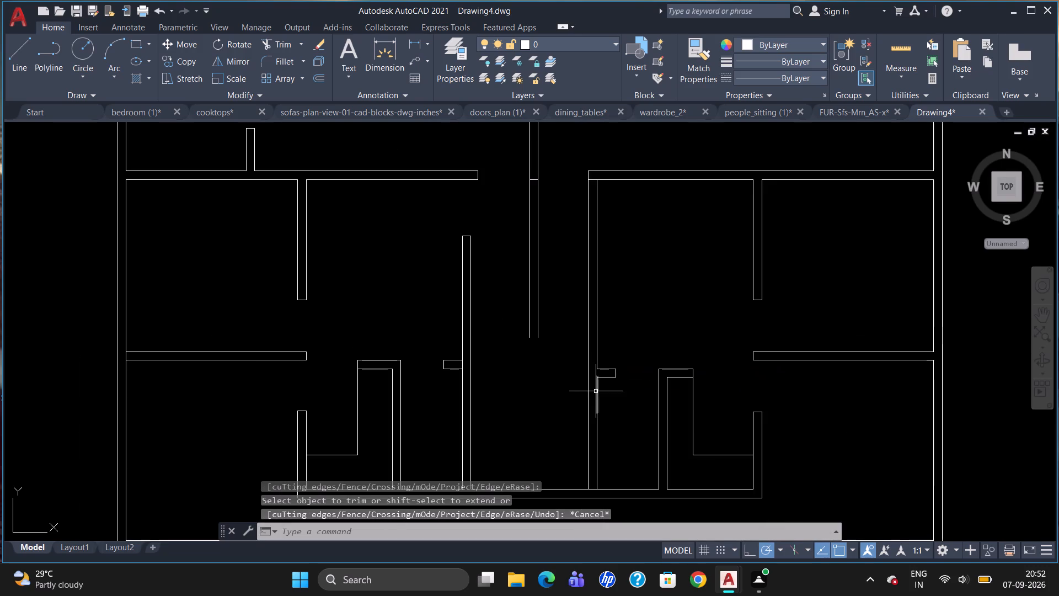
scroll(535, 392, down, 1)
scroll(602, 261, up, 1)
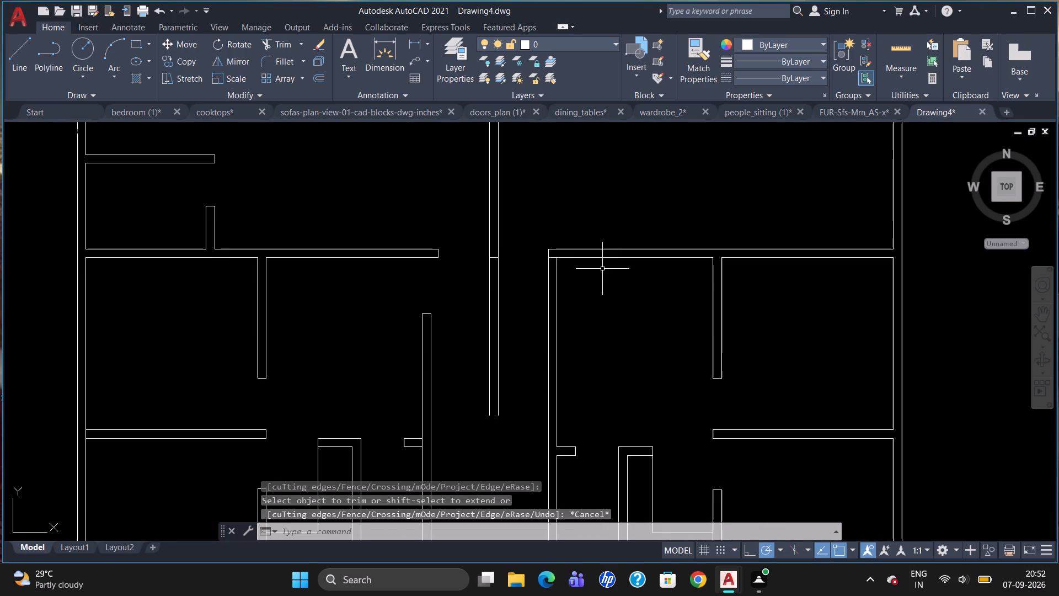
key(l)
key(Return)
key(t)
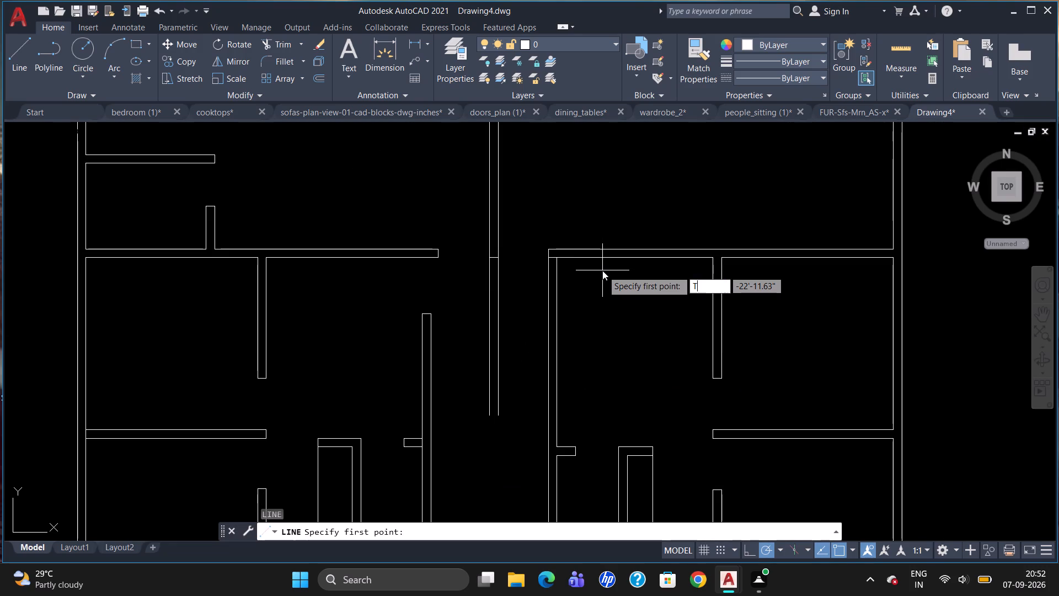
key(k)
key(Return)
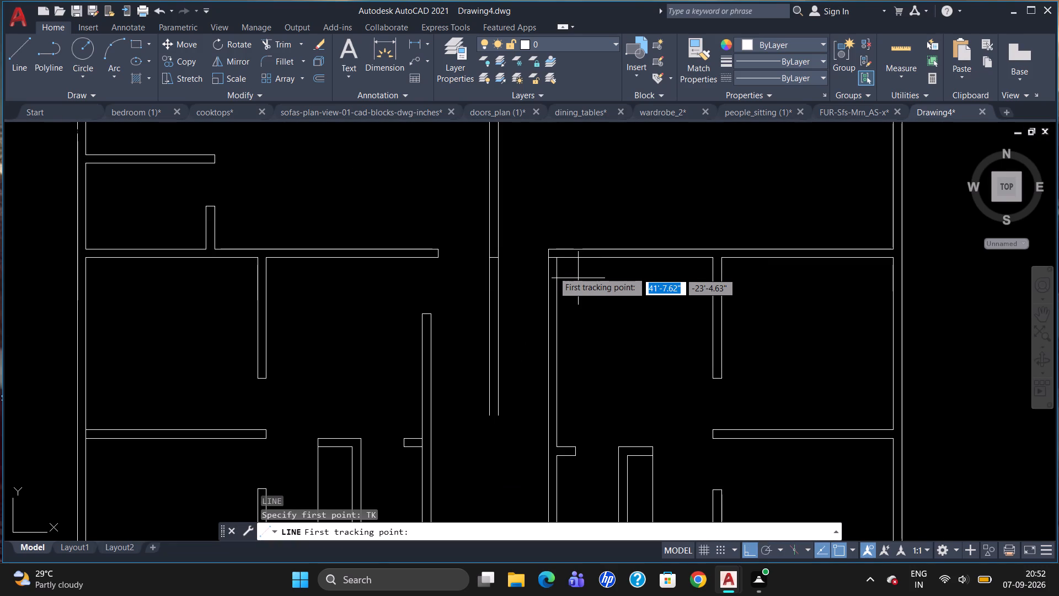
click(549, 260)
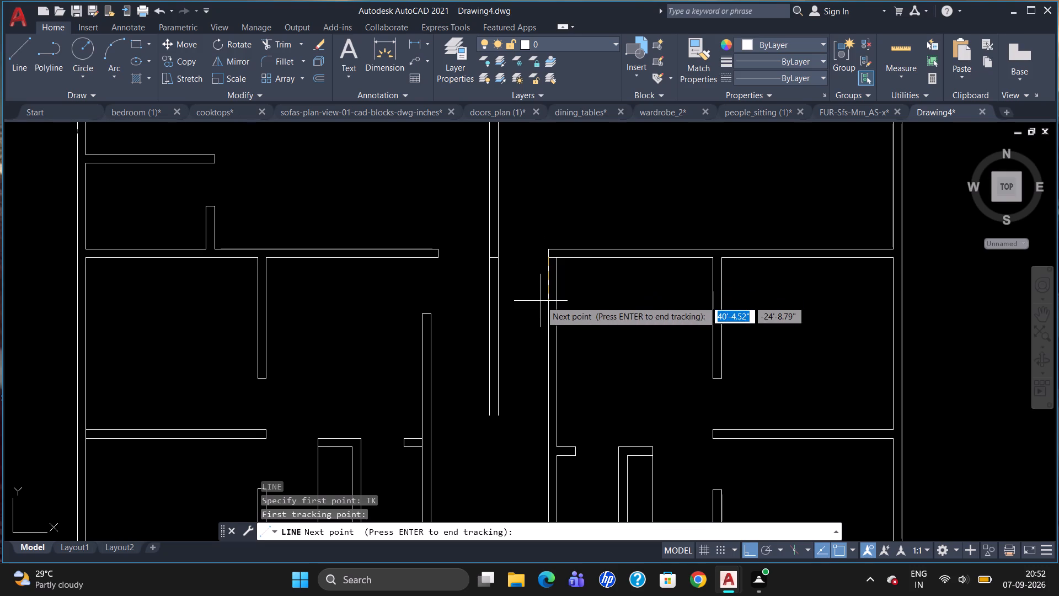
text(3')
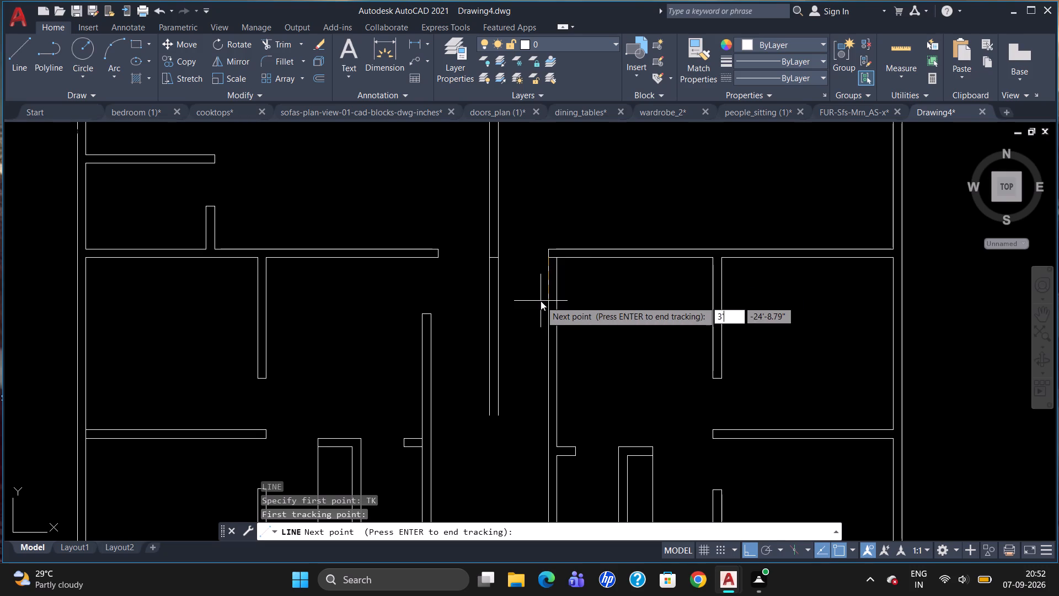
key(Return)
key(Return)
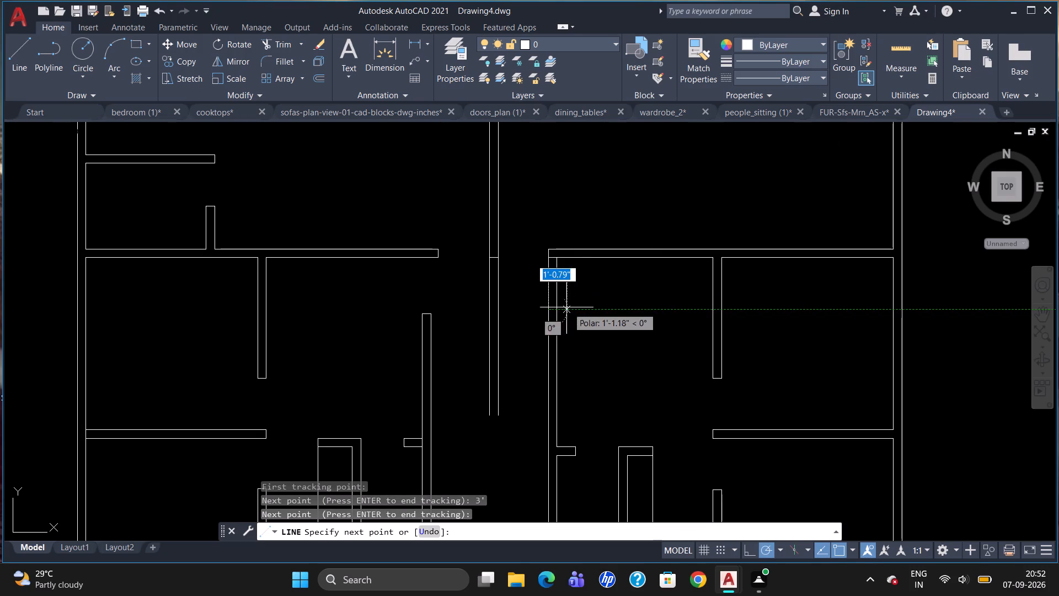
click(558, 307)
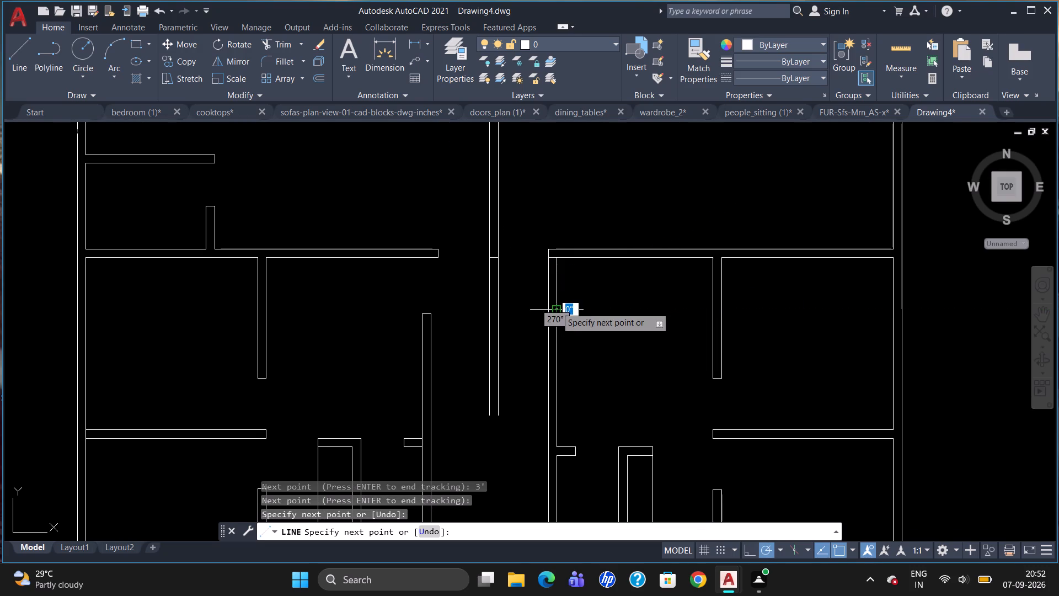
key(Escape)
Trim both partition faces between the horizontal wall and the cross line to open a 3' door opening.
text(TR)
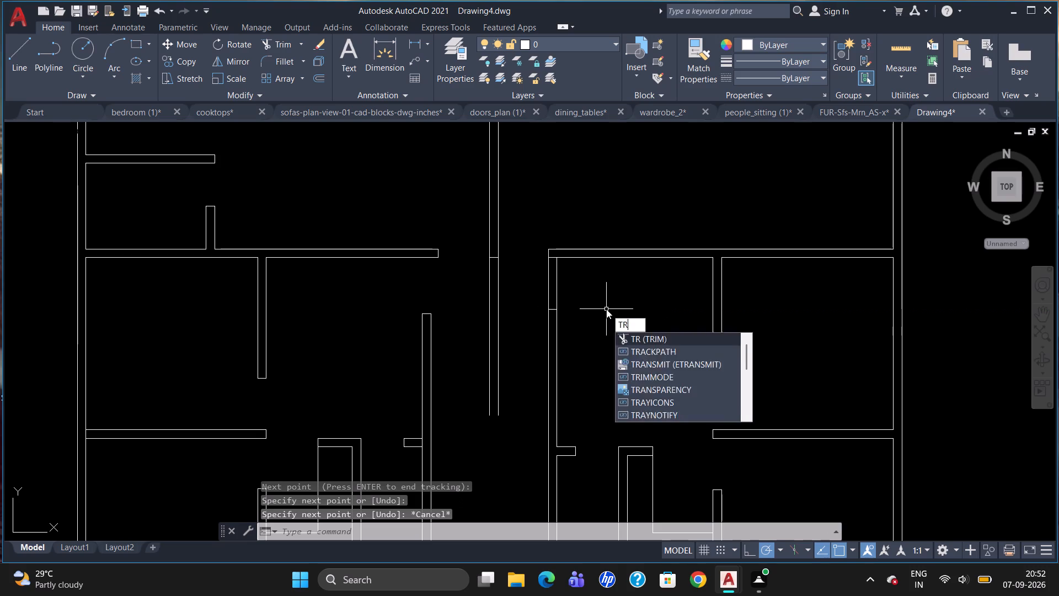
key(Return)
key(Return)
drag(566, 284, 534, 280)
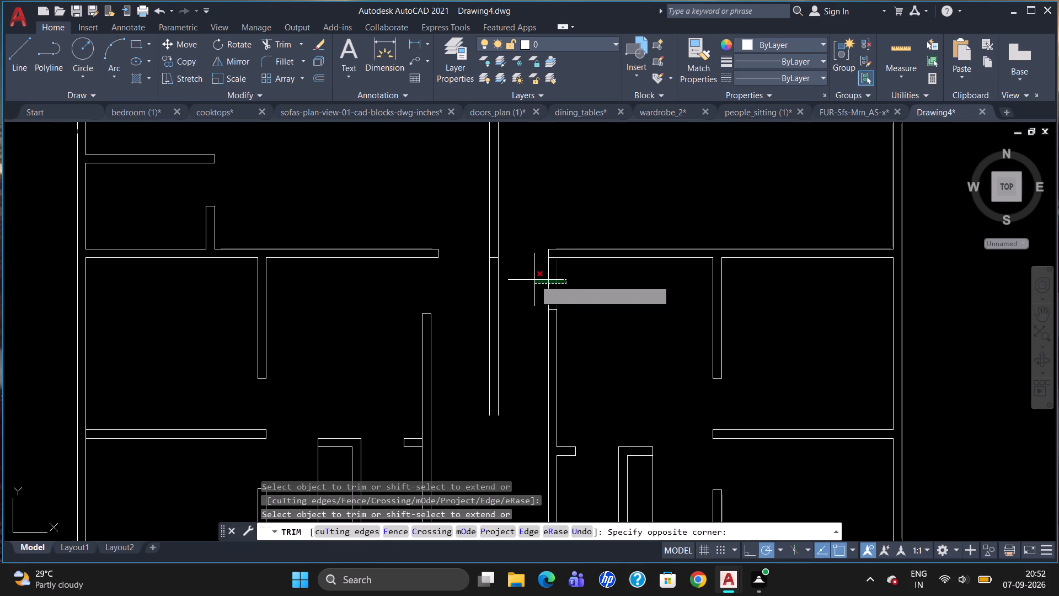
click(534, 280)
click(533, 279)
key(Escape)
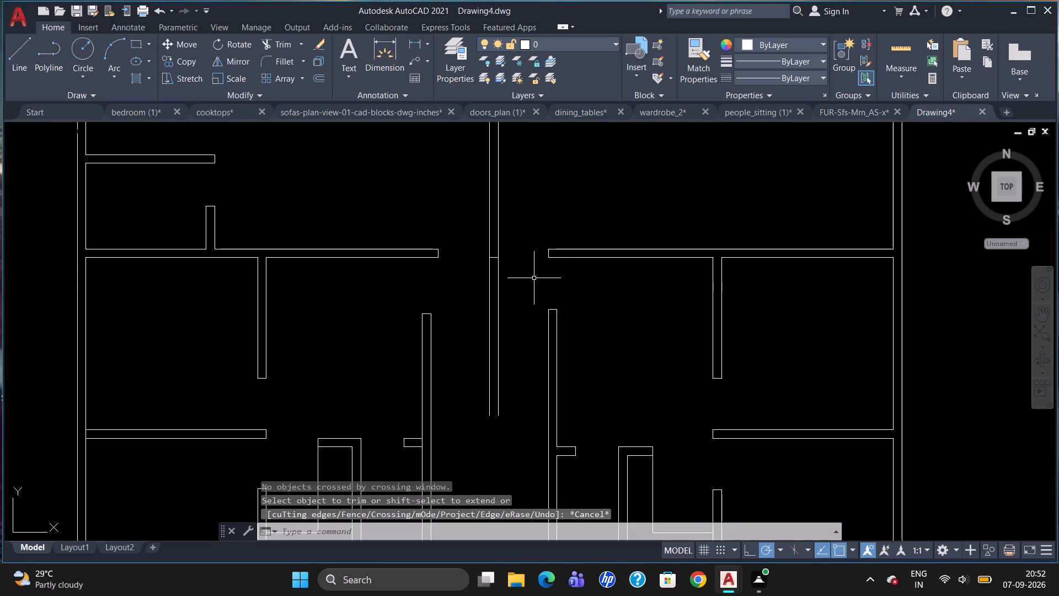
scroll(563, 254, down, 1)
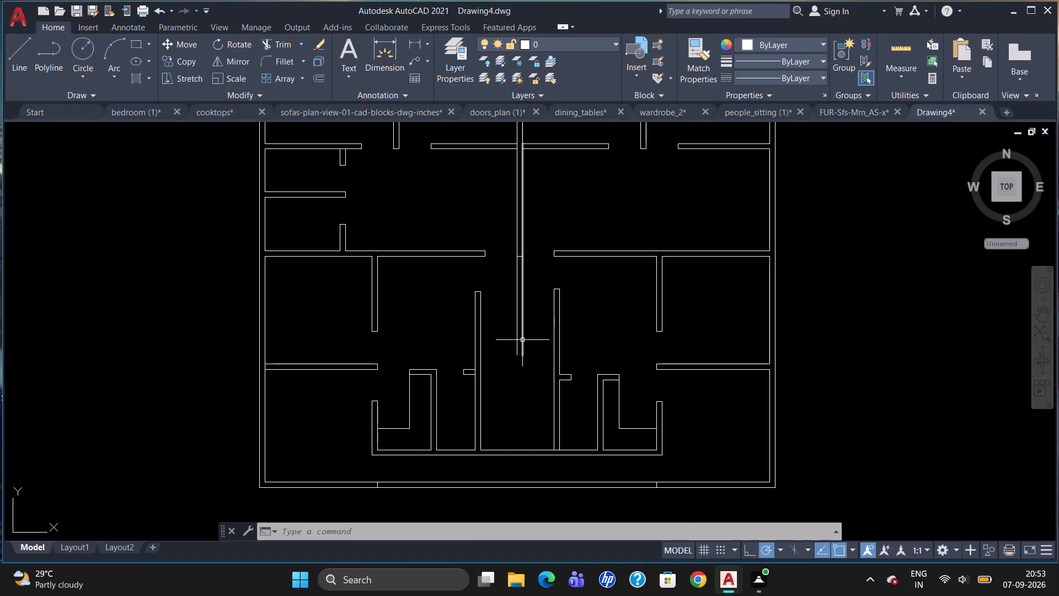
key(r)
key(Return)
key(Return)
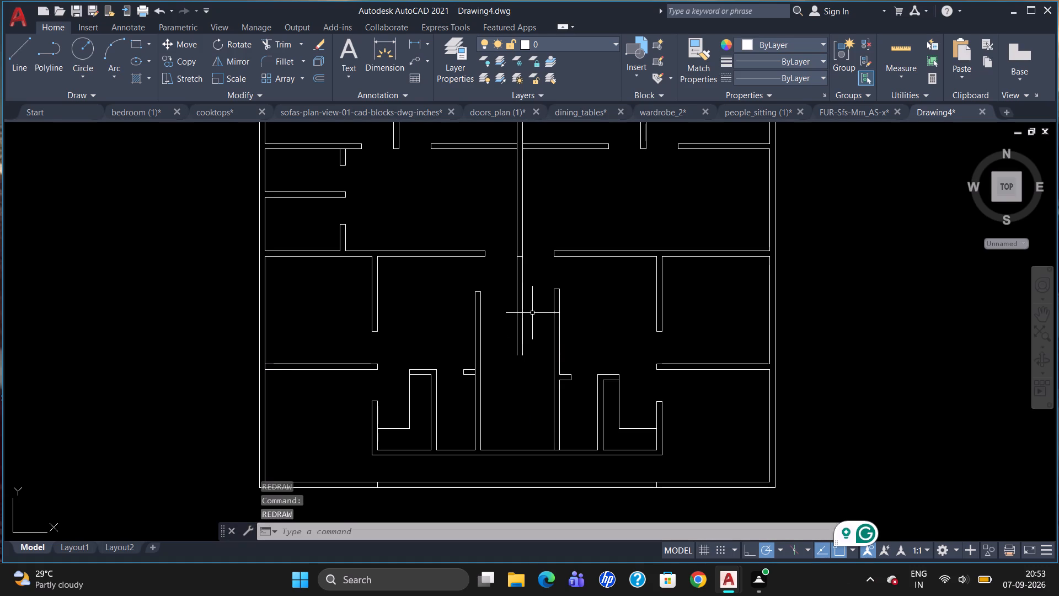
Trim the two faces of the central north-south wall where they run south past its closing line at the hallway.
key(Escape)
key(t)
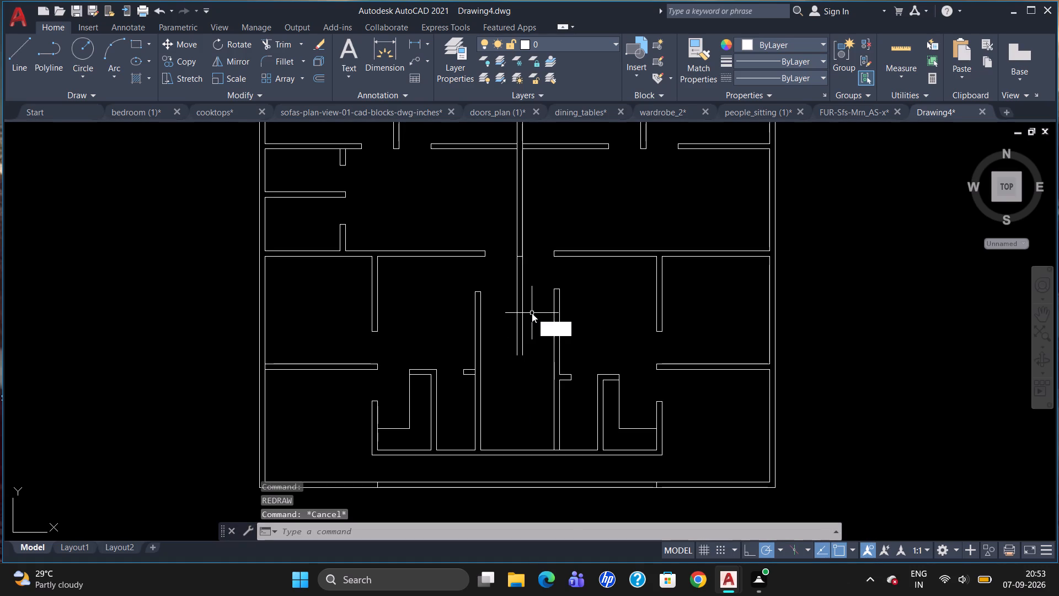
key(r)
key(Return)
key(Return)
drag(531, 313, 512, 317)
click(512, 317)
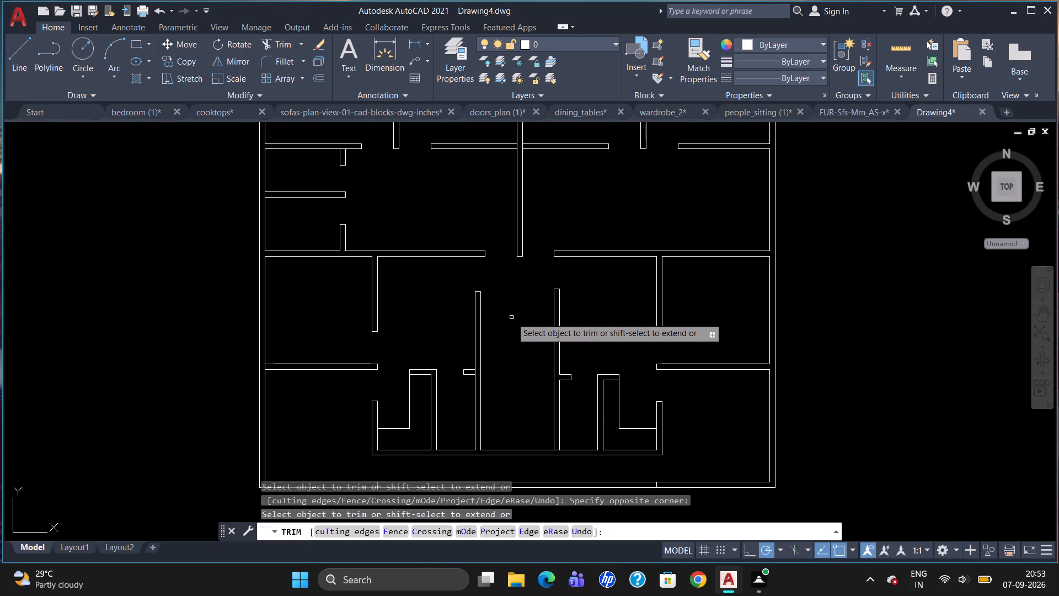
key(Escape)
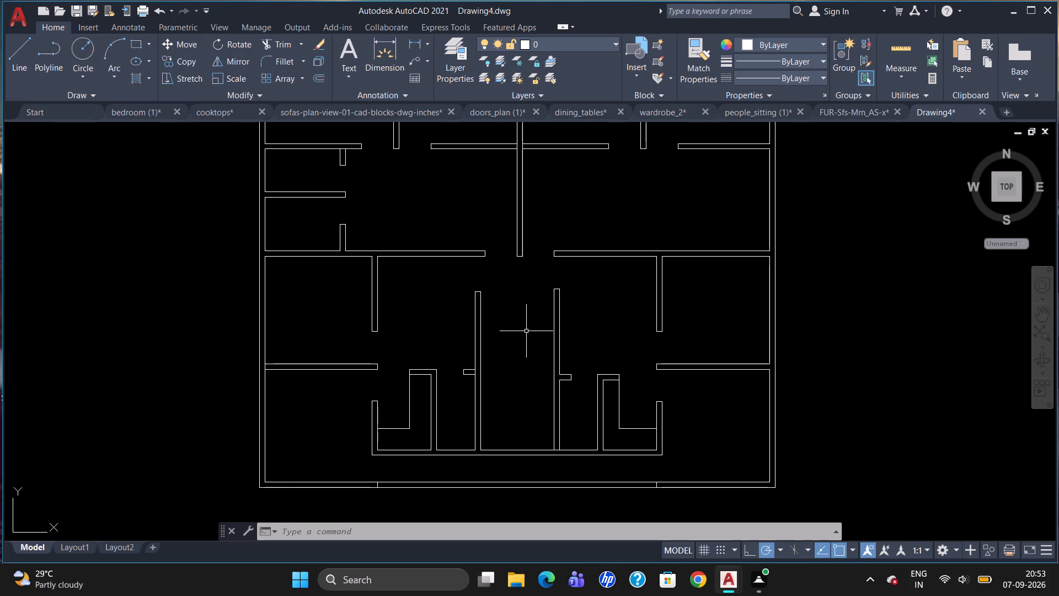
Draw two lines continuing the west hallway partition's faces about 3' south to the outer wall's inner face.
scroll(536, 331, down, 2)
scroll(523, 404, up, 3)
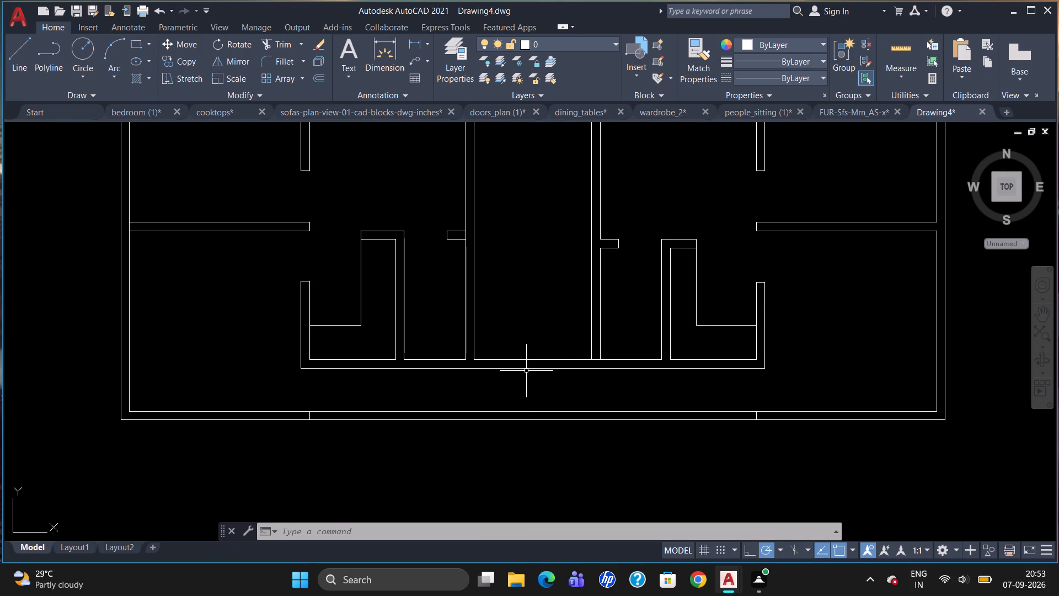
key(l)
key(Return)
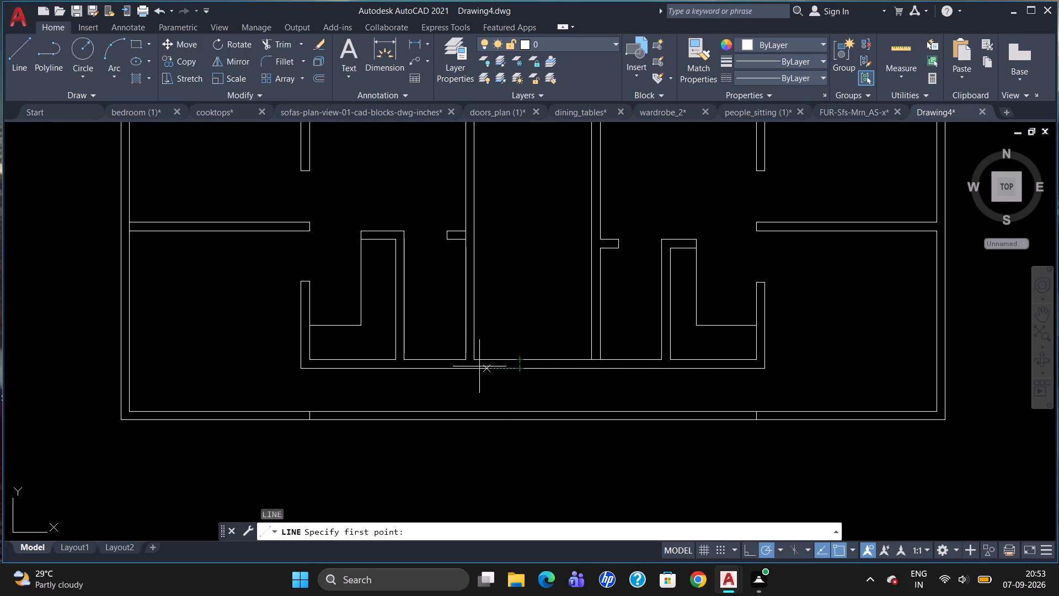
drag(478, 361, 478, 370)
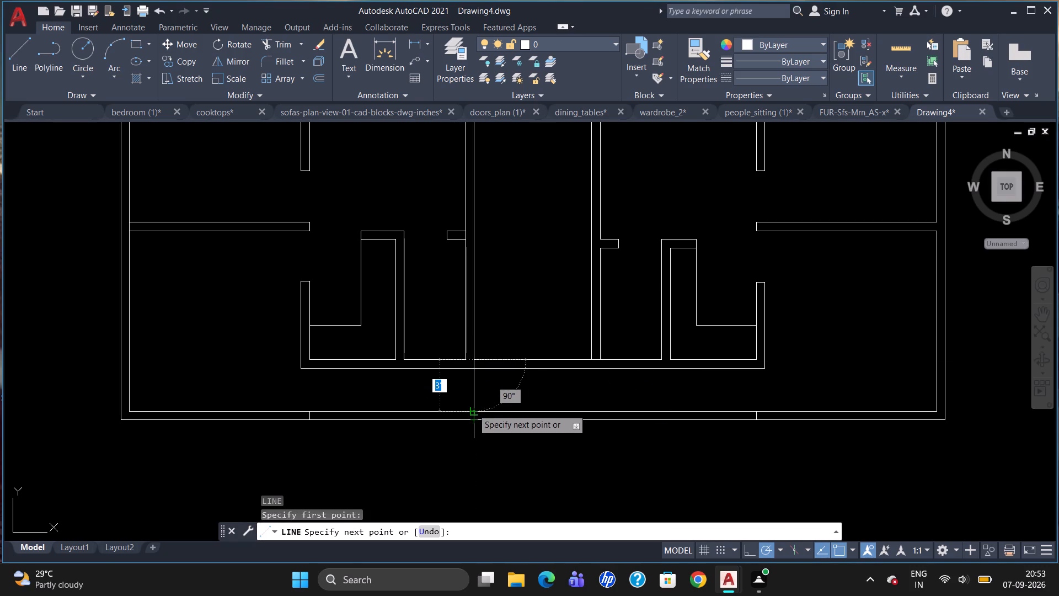
click(474, 408)
key(Escape)
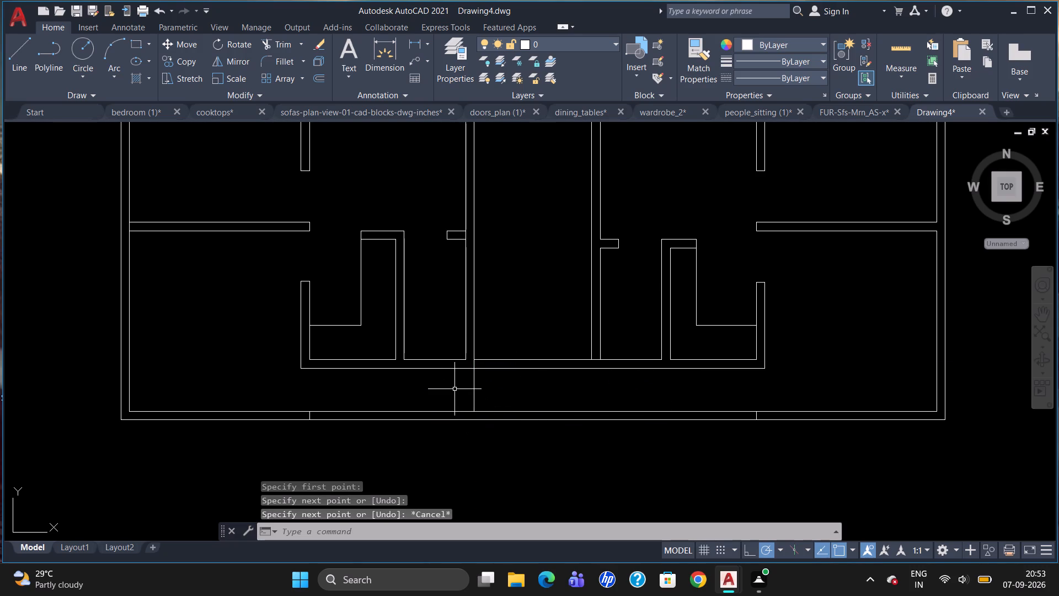
key(l)
key(Return)
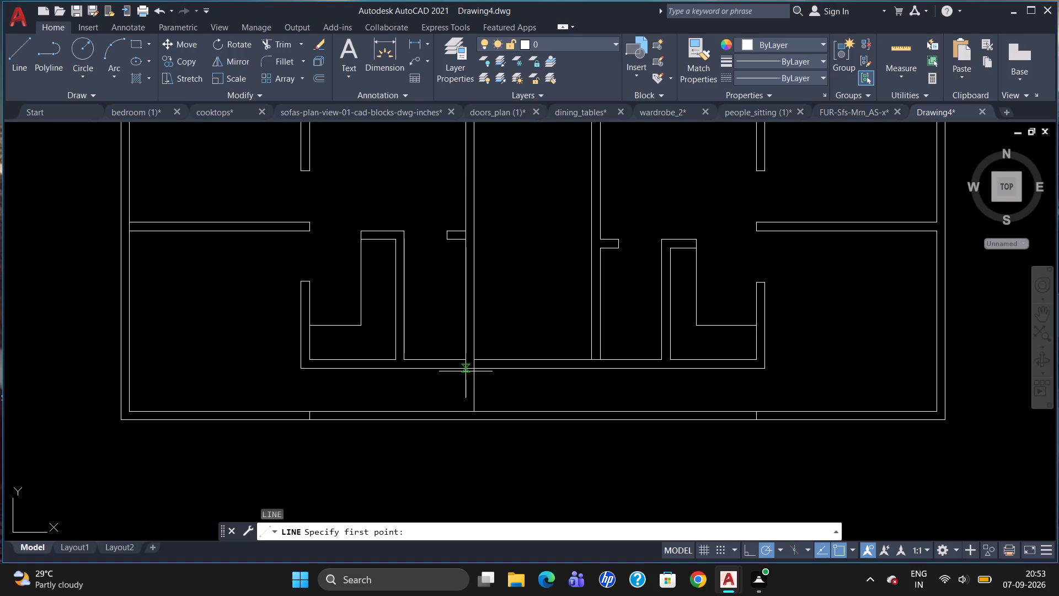
drag(466, 359, 466, 364)
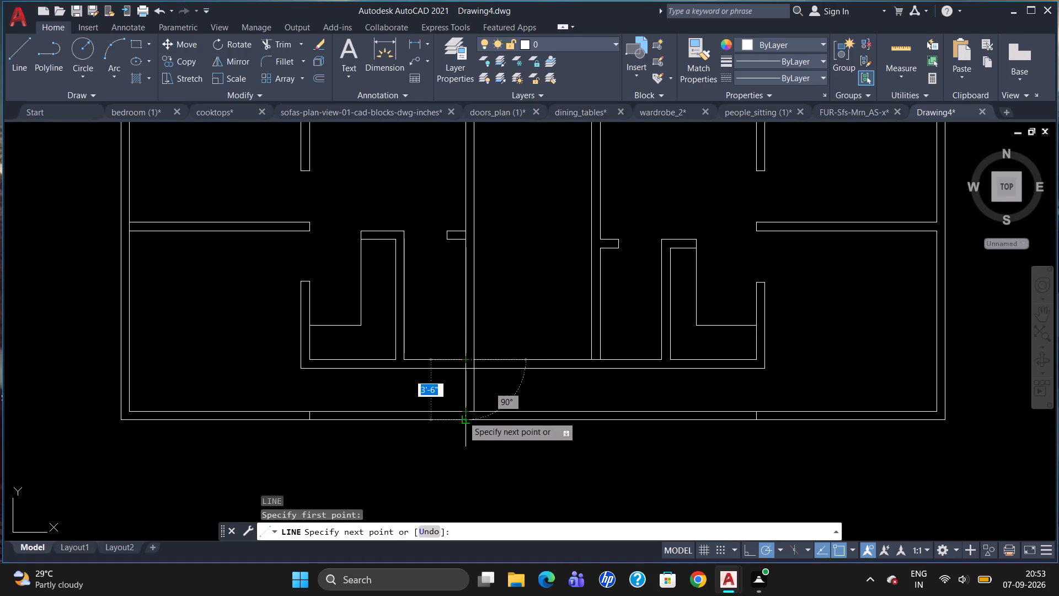
click(463, 416)
key(Escape)
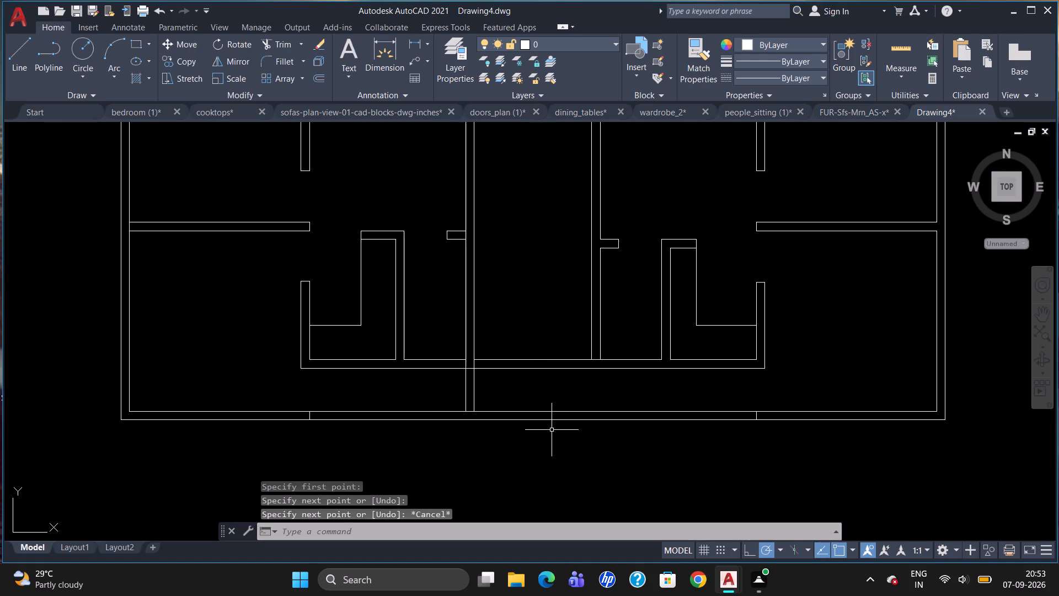
Continue the east hallway partition south with lines, its west face to the outer wall's inner face and its east face to the outer face.
scroll(489, 432, up, 1)
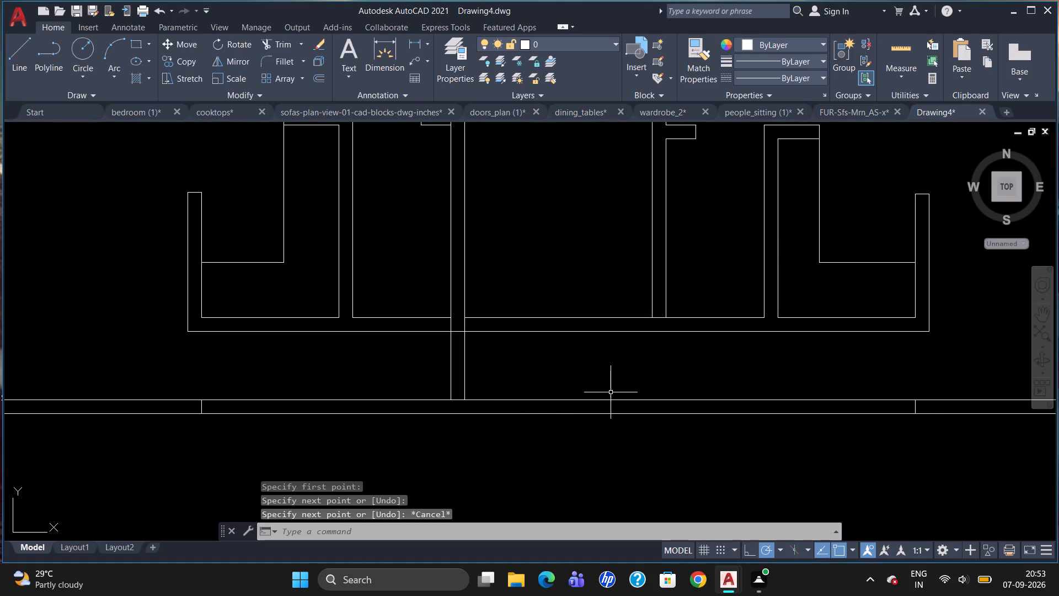
key(l)
key(Return)
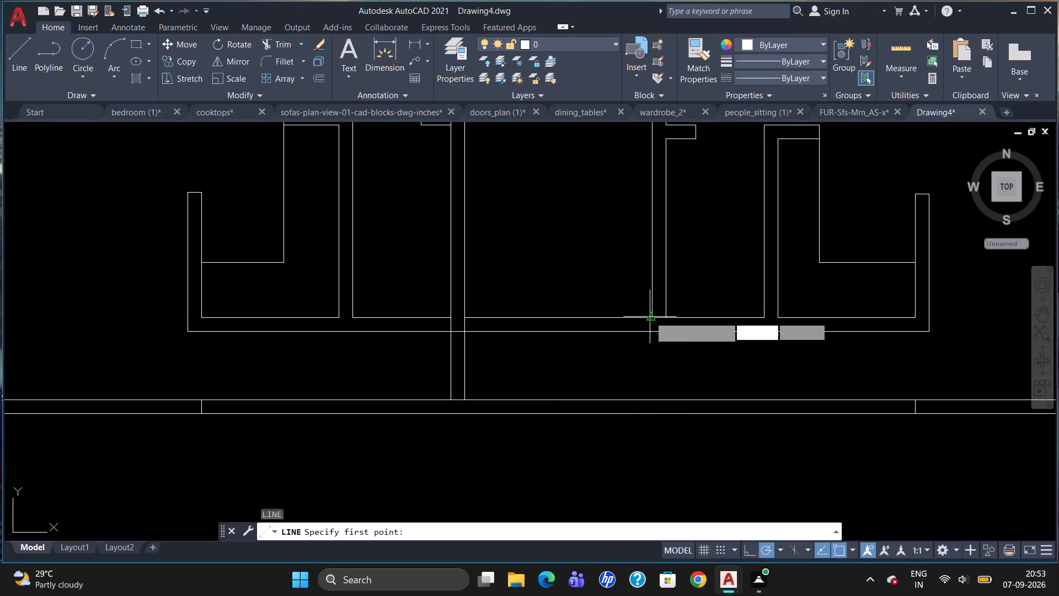
scroll(655, 317, up, 3)
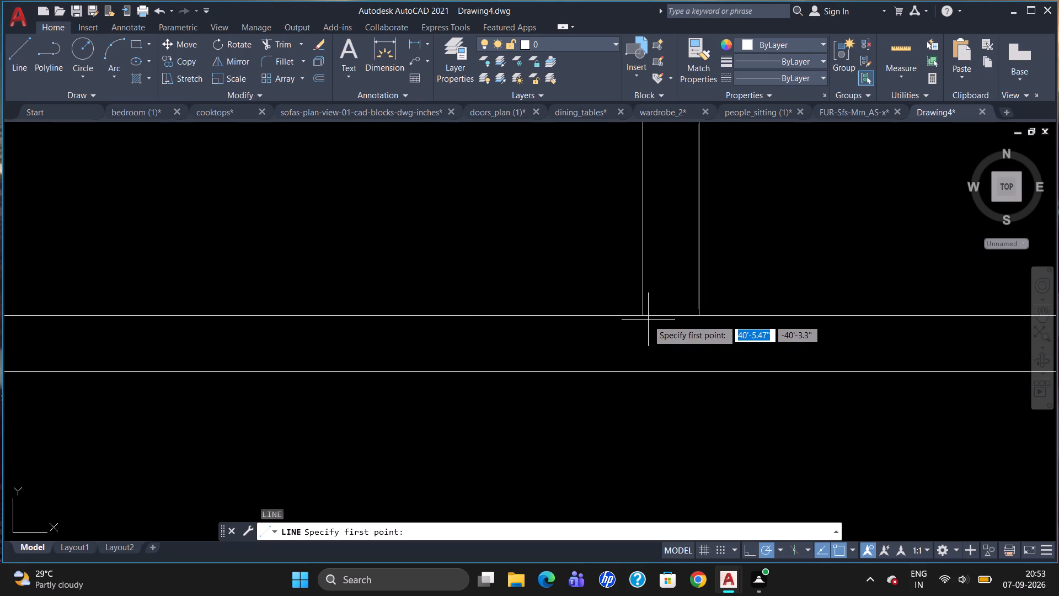
click(641, 316)
scroll(654, 405, down, 3)
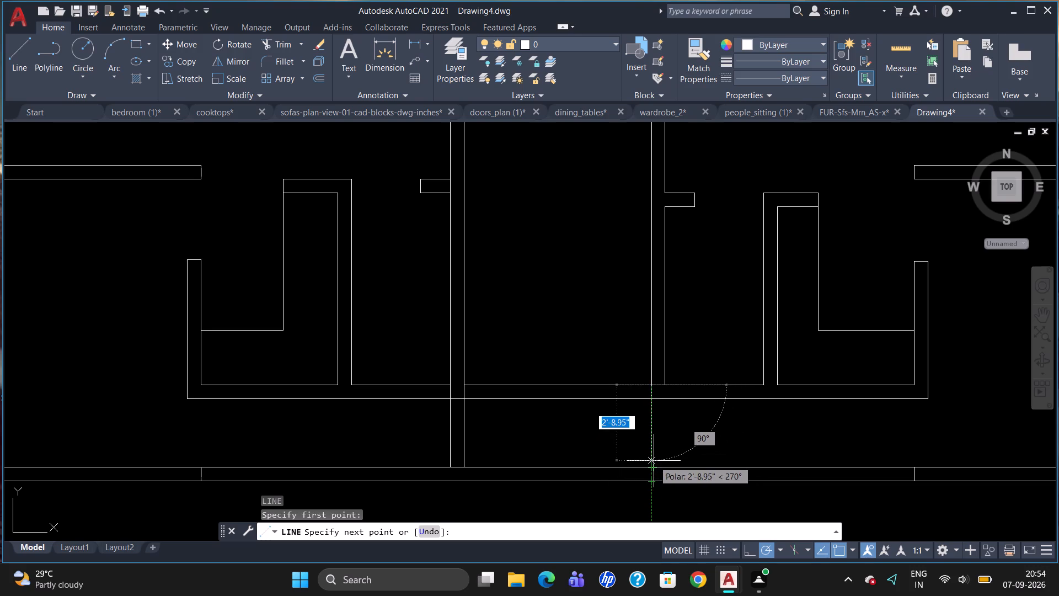
click(654, 464)
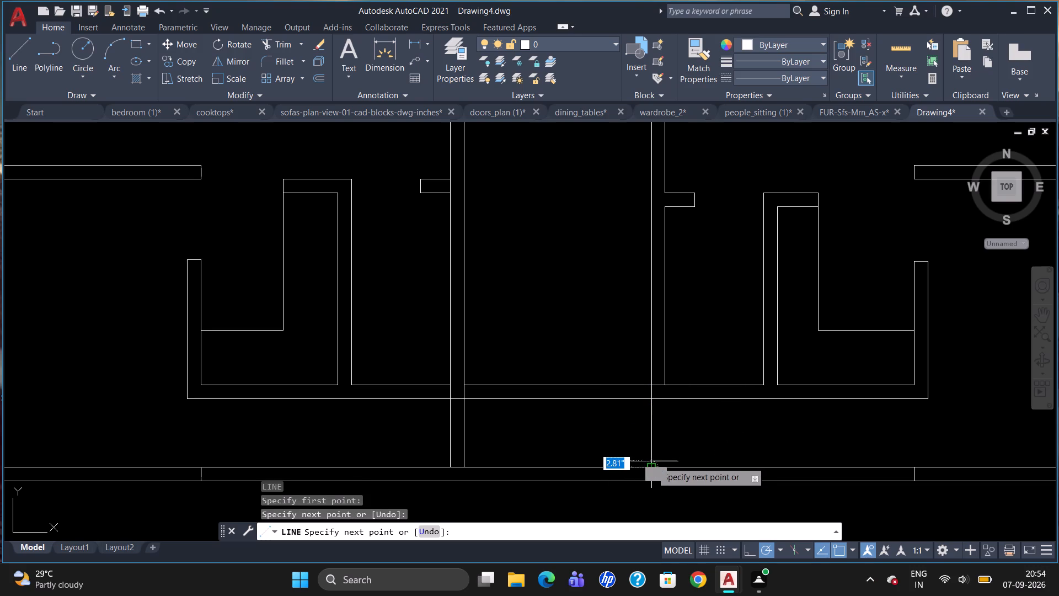
key(Escape)
key(l)
key(Return)
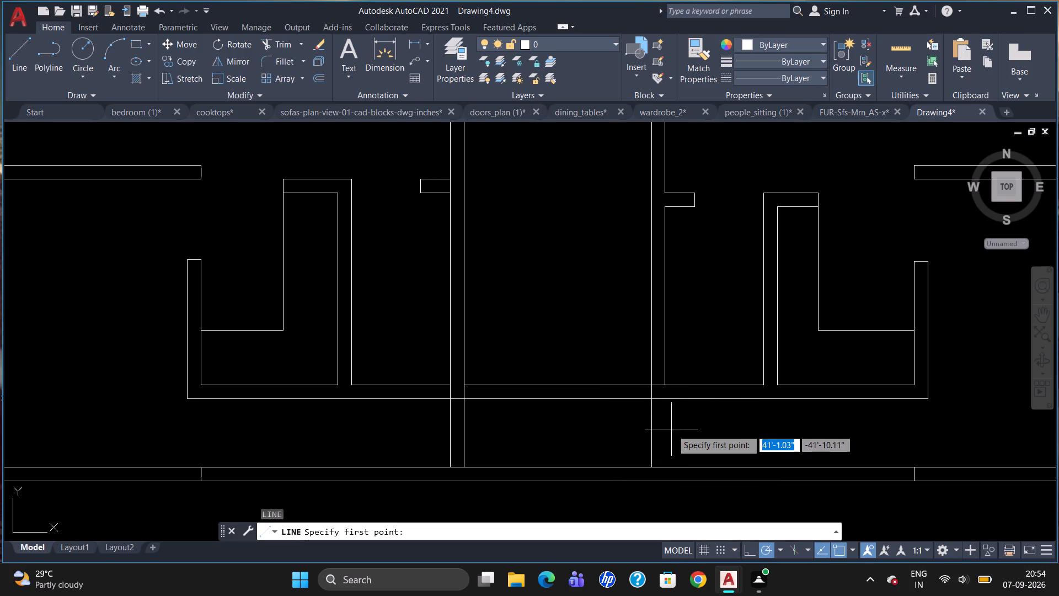
drag(666, 386, 667, 395)
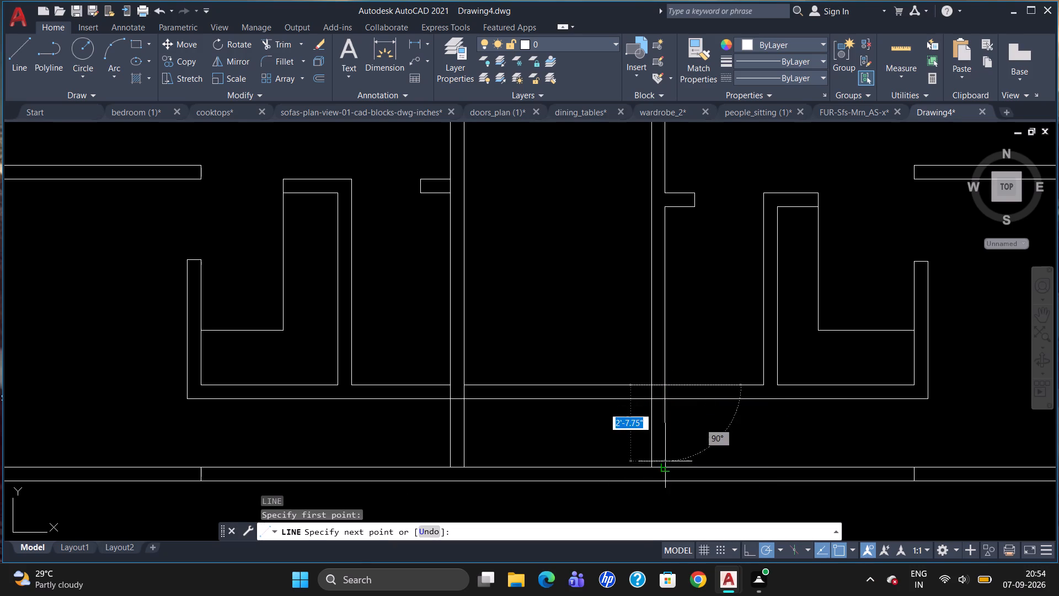
click(662, 480)
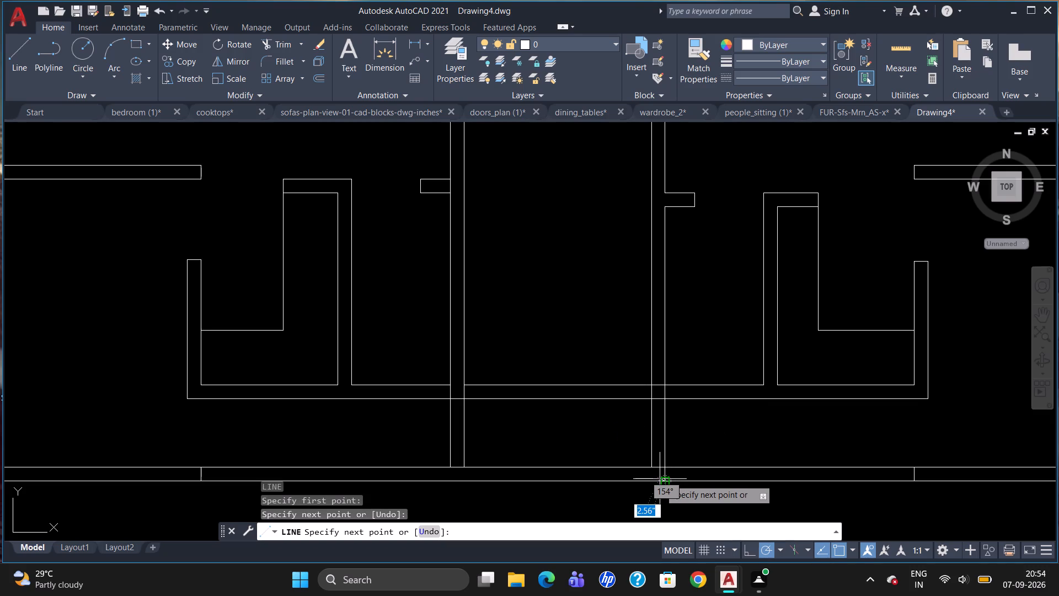
key(Escape)
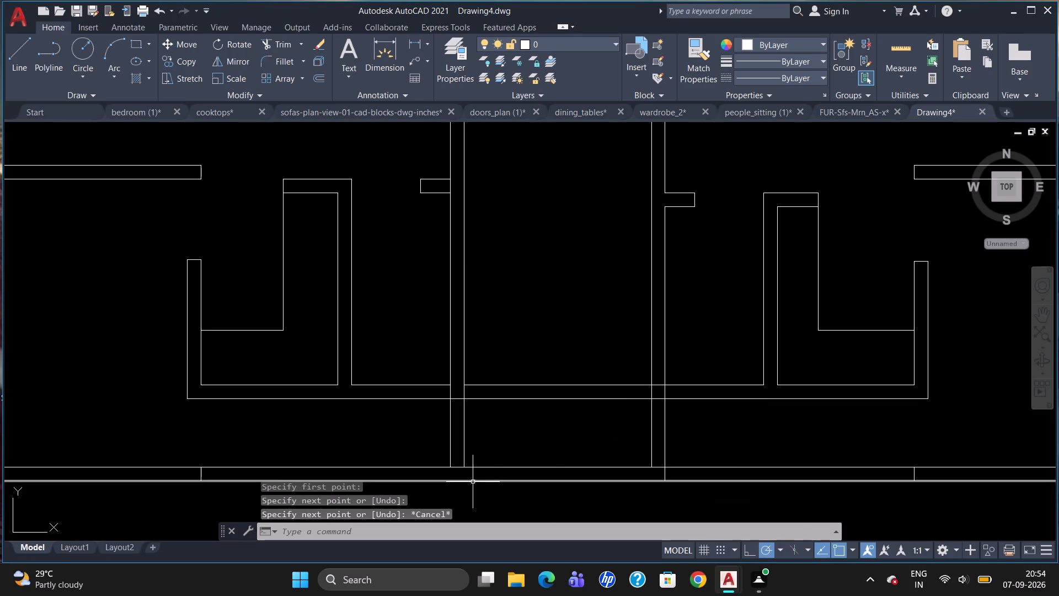
Draw a short line across the southern outer wall's thickness, continuing the west hallway partition's west face.
key(l)
key(Return)
click(448, 465)
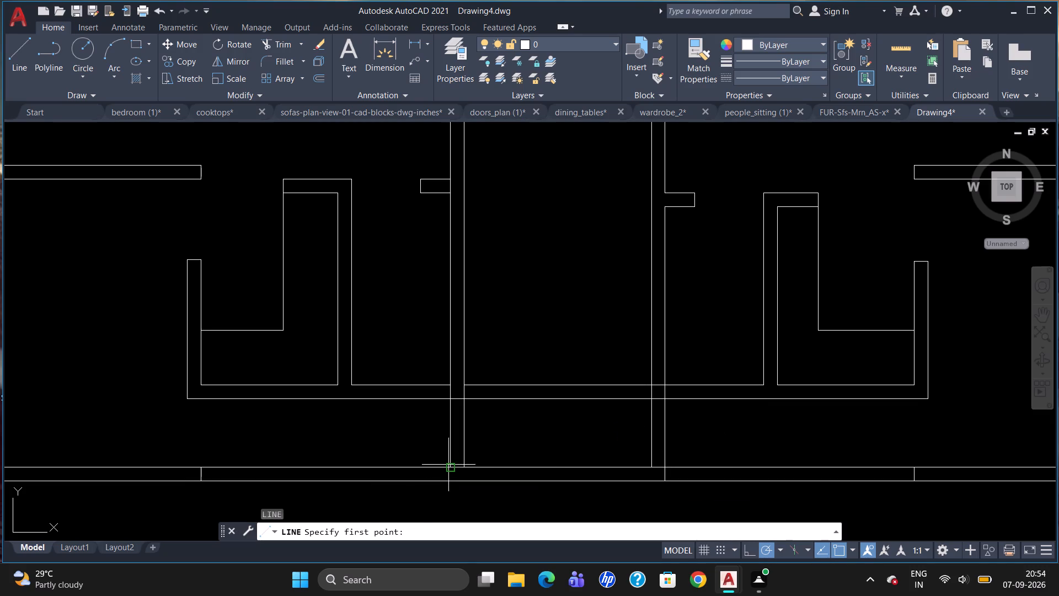
click(448, 483)
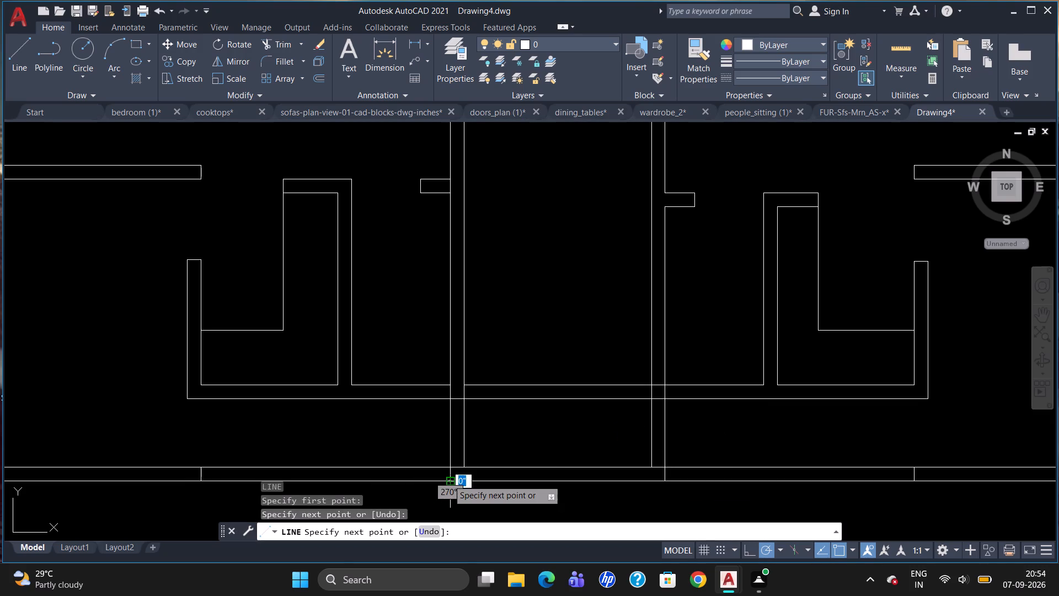
key(Escape)
Trim the southern outer wall's inner face between the two faces of each extended hallway partition.
scroll(453, 489, up, 1)
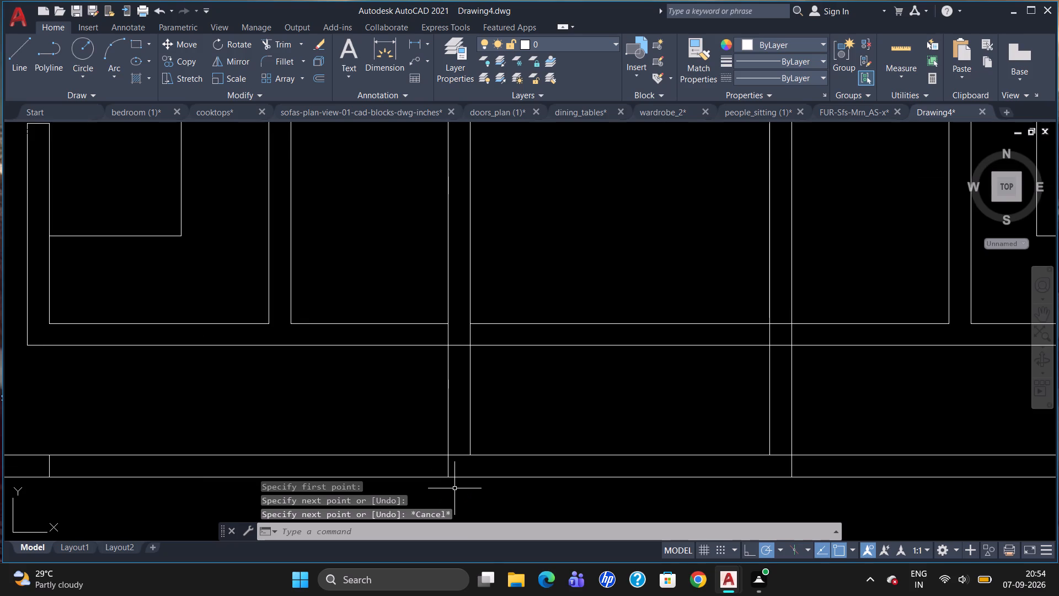
scroll(531, 439, down, 1)
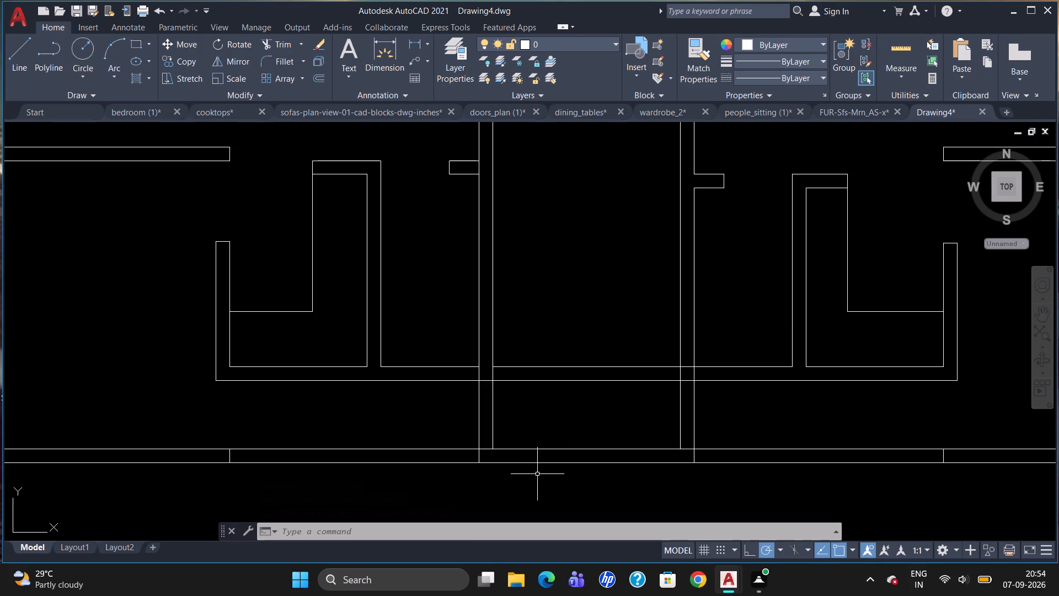
text(TR)
key(Return)
key(Return)
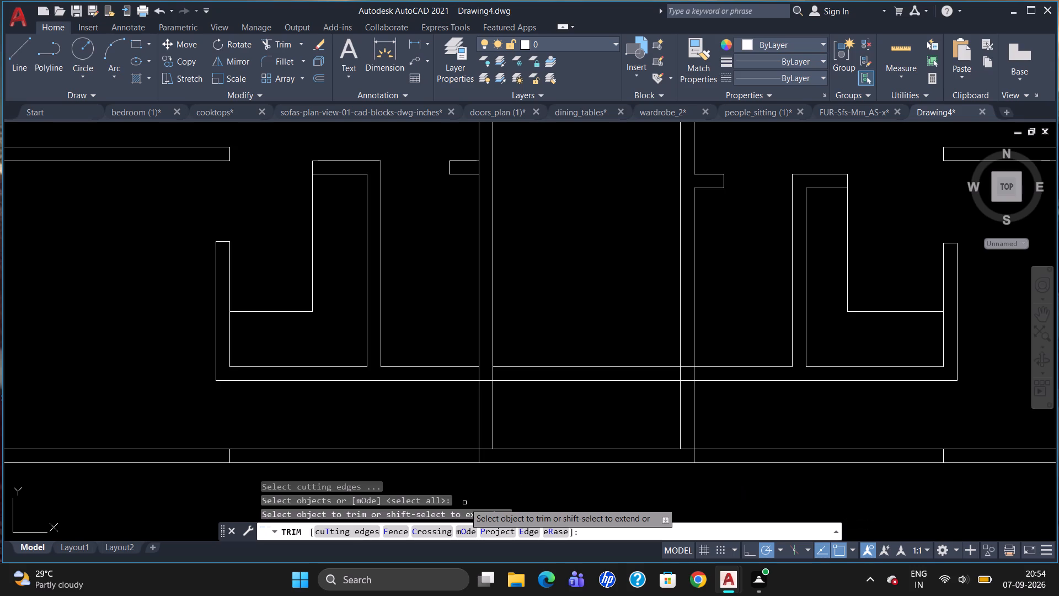
click(485, 450)
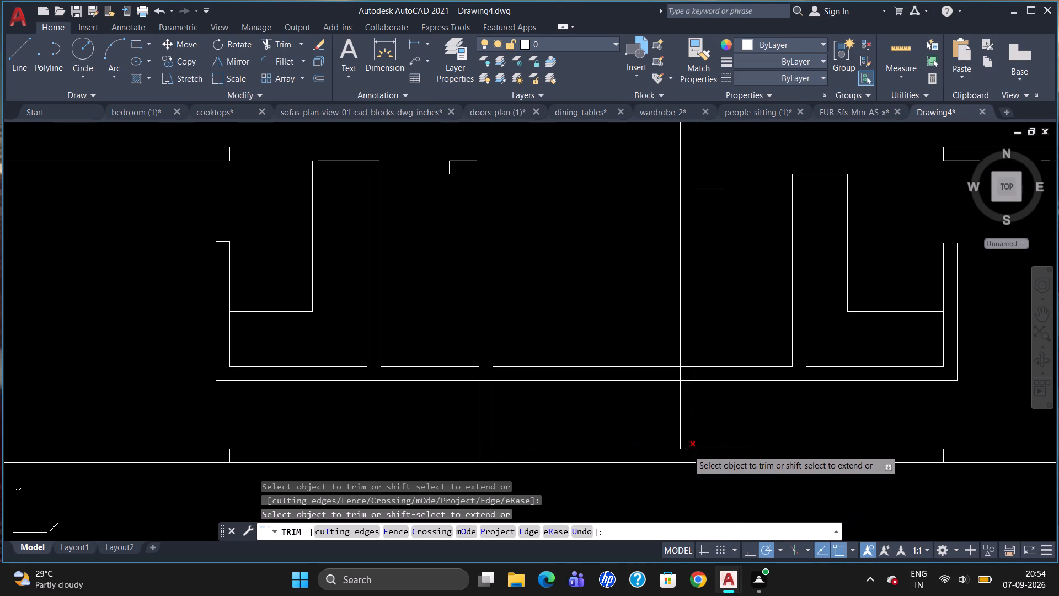
click(687, 448)
key(Escape)
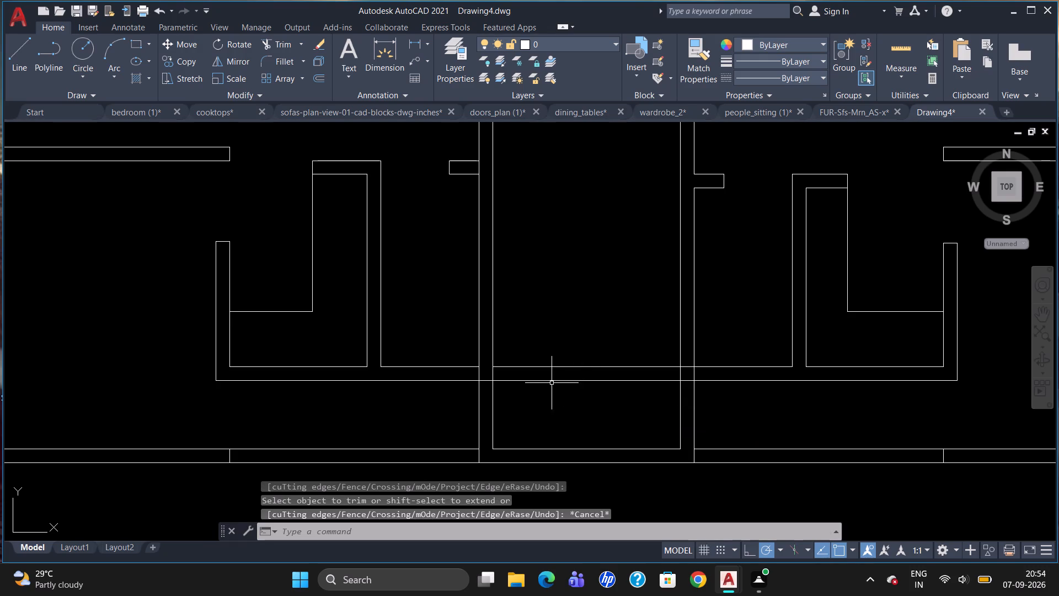
Remove both faces of the horizontal wall between the two hallway partitions, trimming them and erasing the leftover segment.
text(TR)
key(Return)
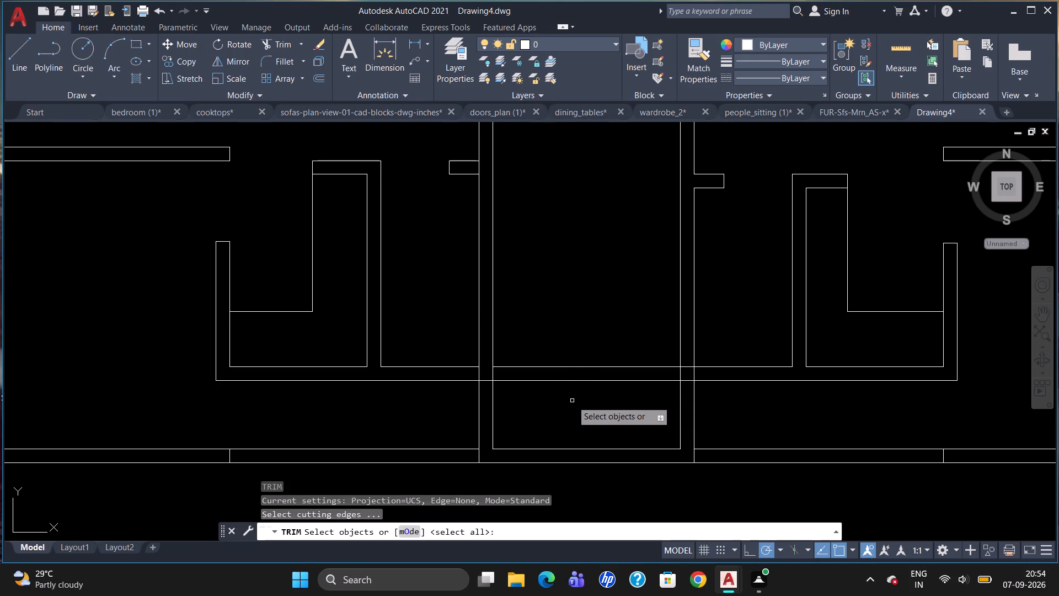
key(Return)
drag(580, 348, 601, 393)
click(601, 393)
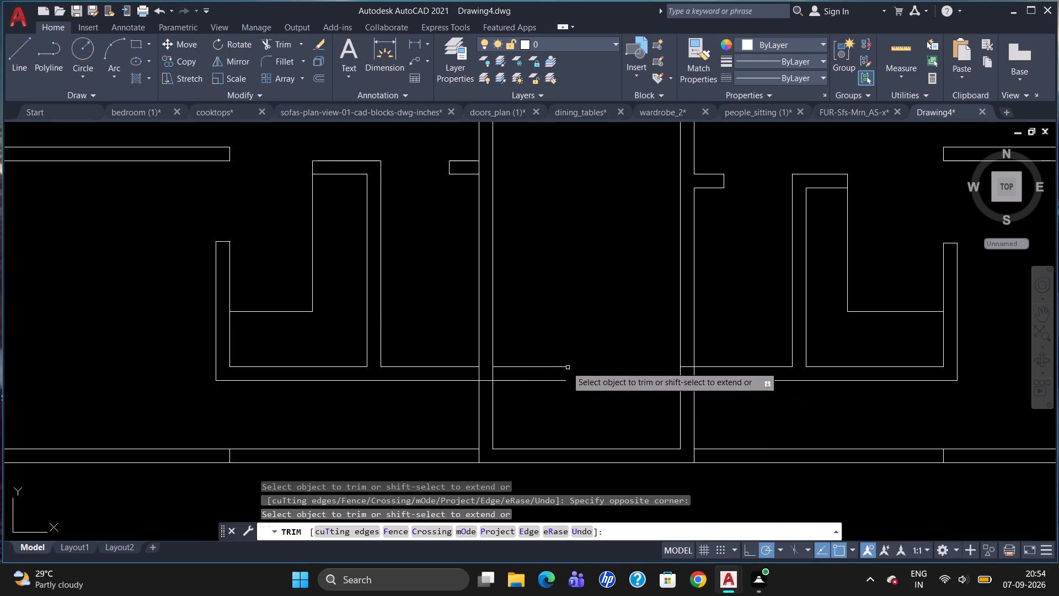
drag(545, 345, 551, 399)
click(550, 399)
key(Escape)
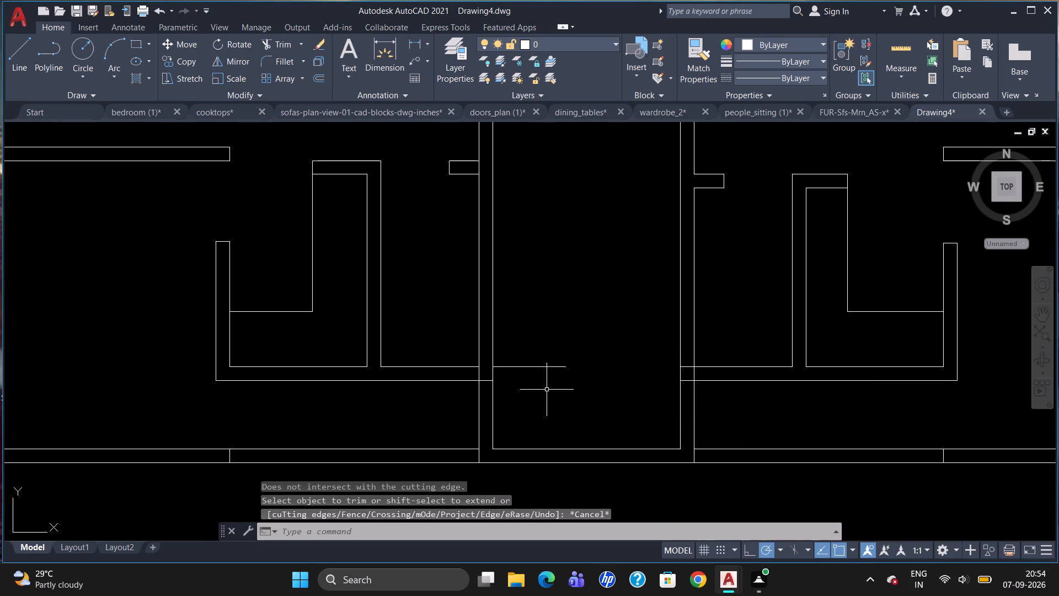
click(546, 366)
key(Delete)
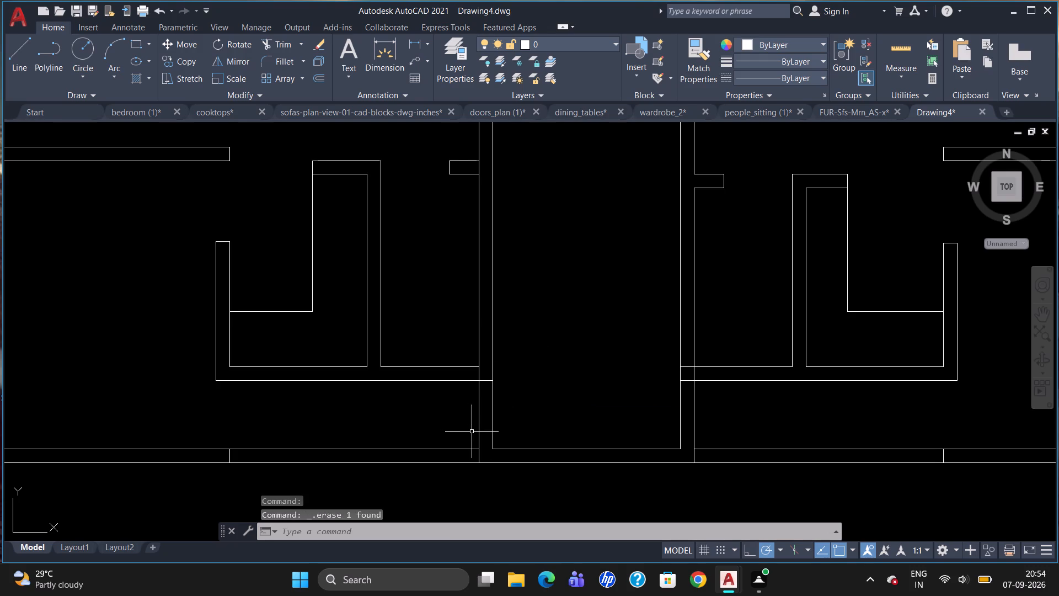
Trim the overlapping face segments where the closets' southern walls meet the west and east hallway partitions, leaving both junctions open.
key(t)
key(r)
key(Return)
key(Return)
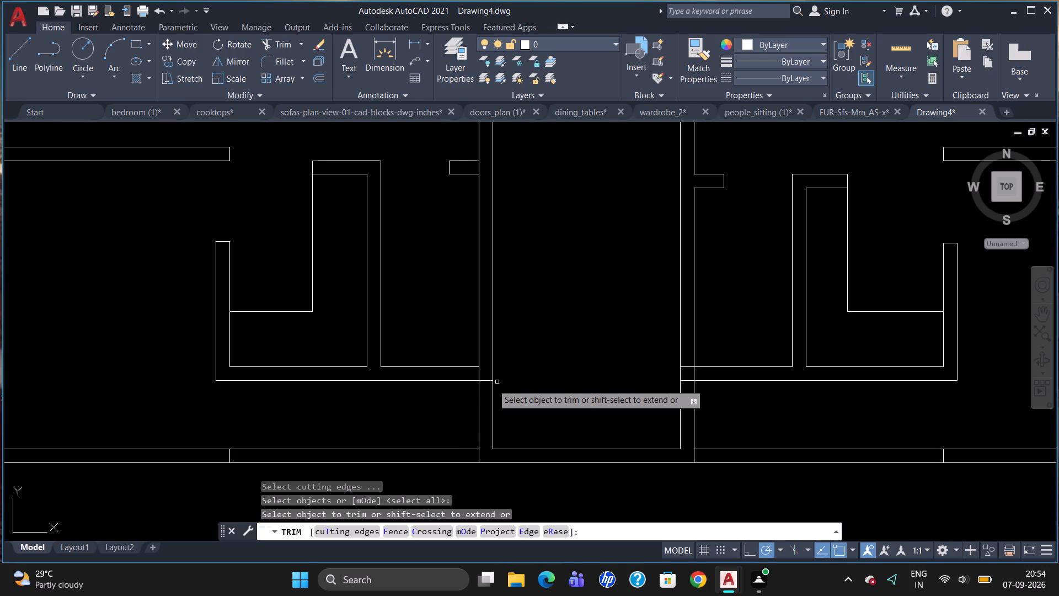
click(484, 382)
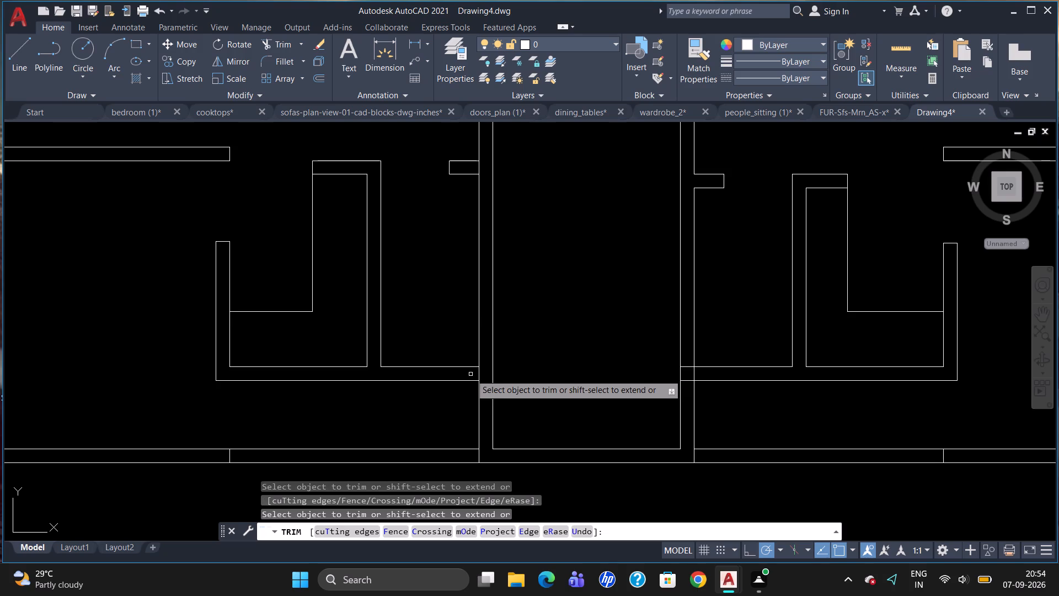
click(480, 373)
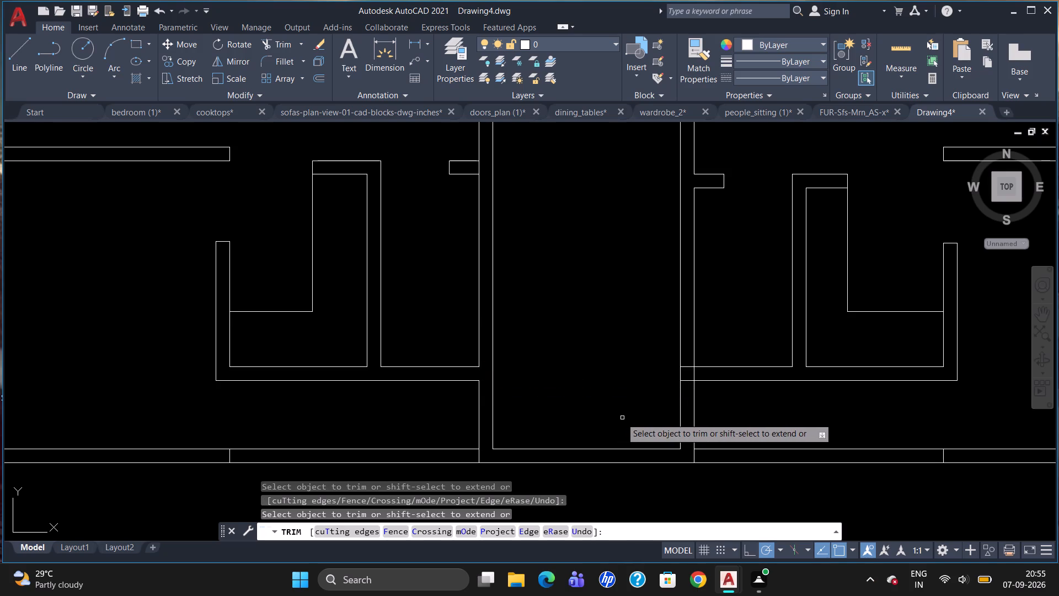
click(694, 371)
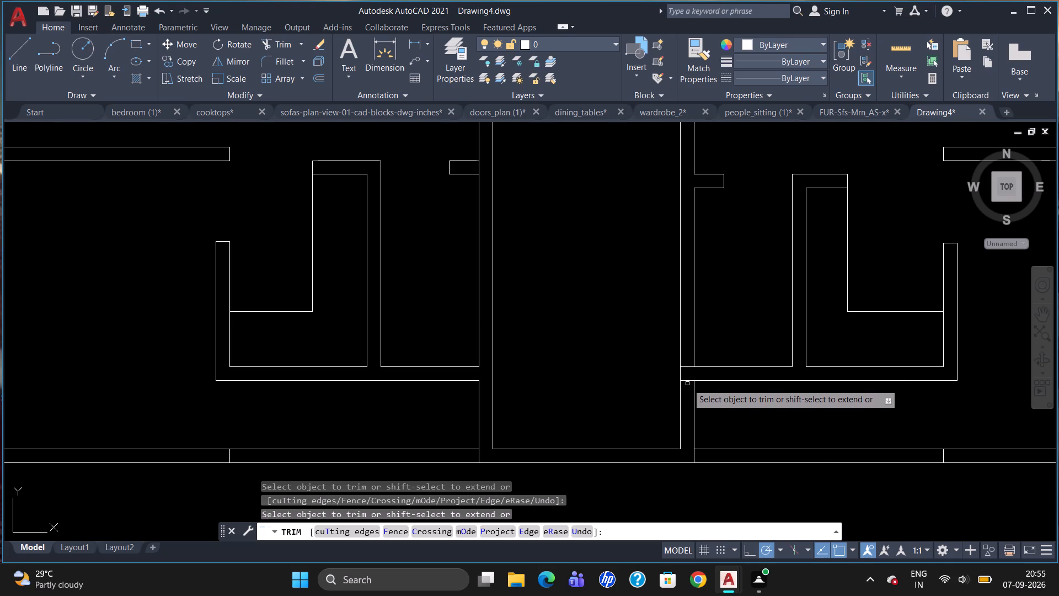
click(687, 380)
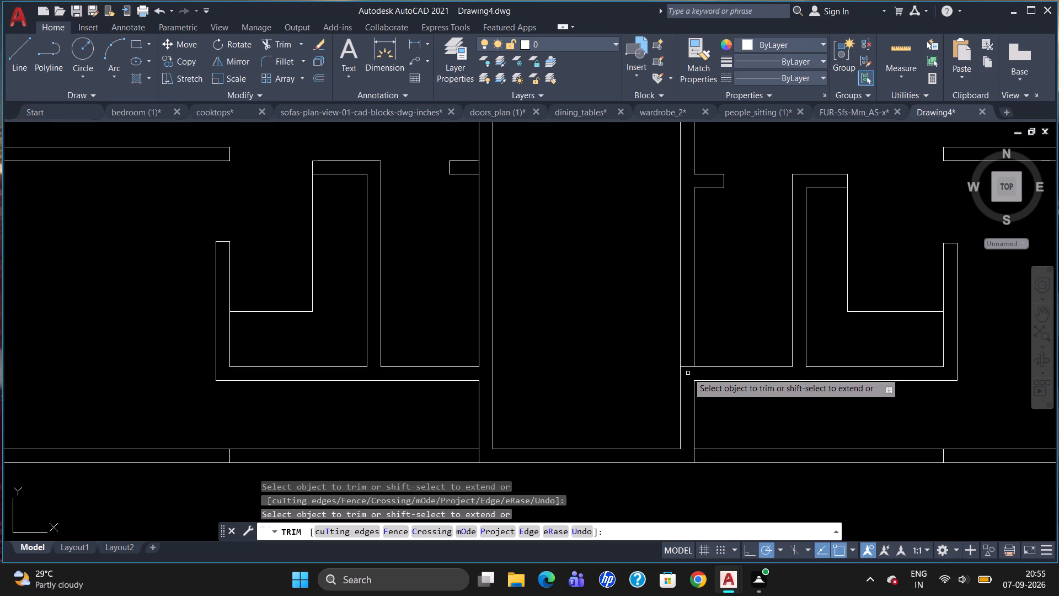
click(687, 365)
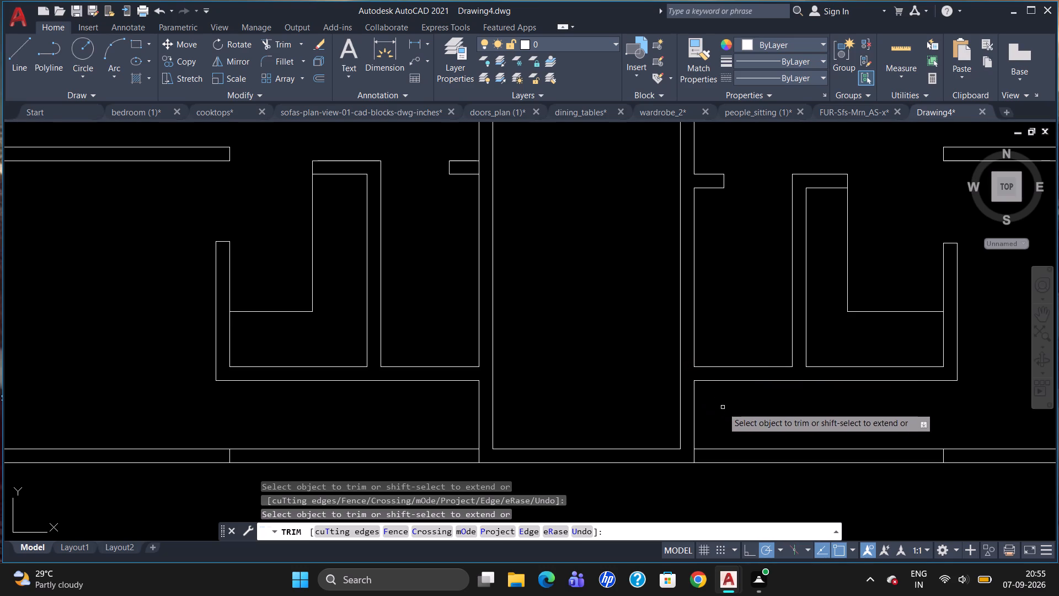
key(Escape)
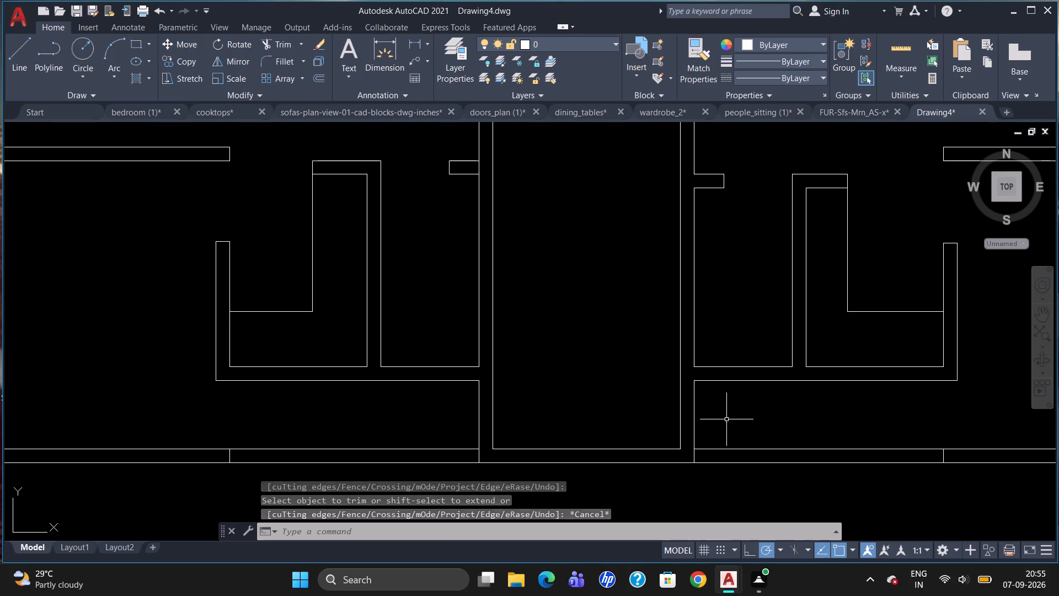
Offset the southern outer wall's inner face between the two hallway partitions 3' north into the hallway.
scroll(670, 390, down, 2)
scroll(650, 286, up, 1)
scroll(645, 304, down, 1)
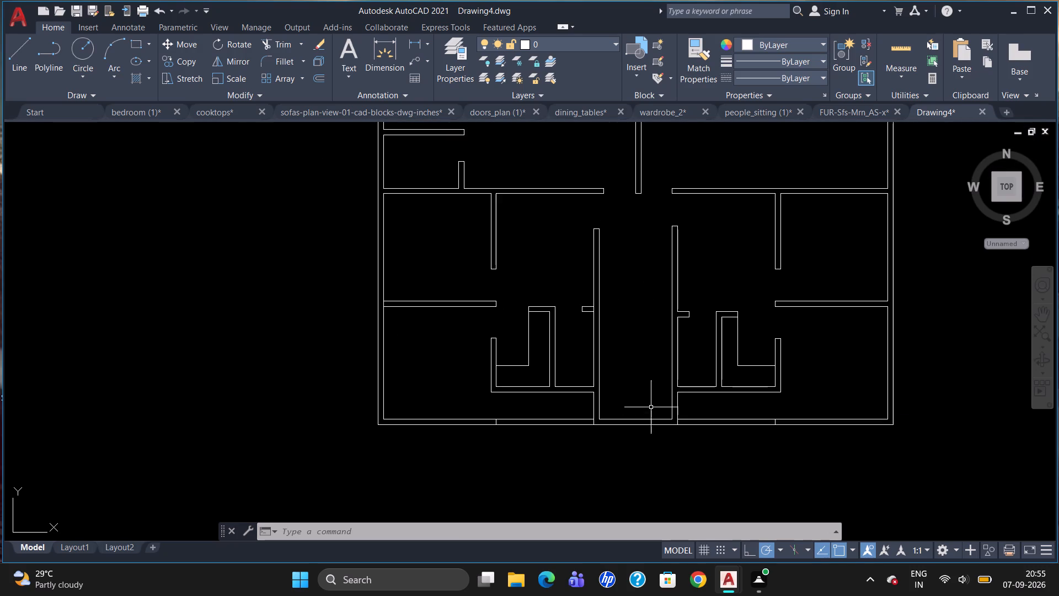
key(o)
key(Return)
key(3)
key(apostrophe)
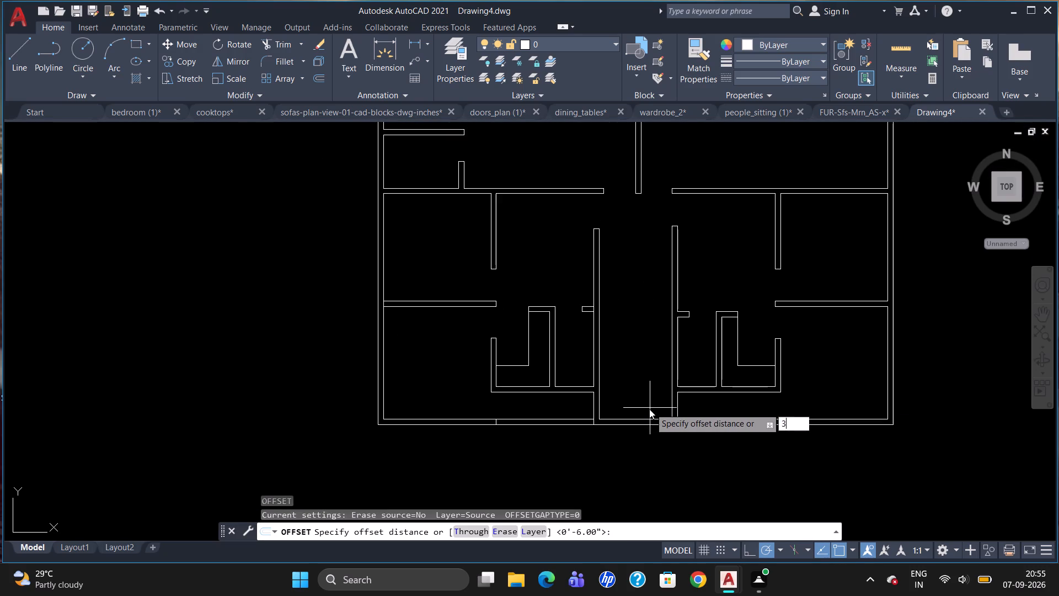
key(Return)
click(644, 418)
click(649, 378)
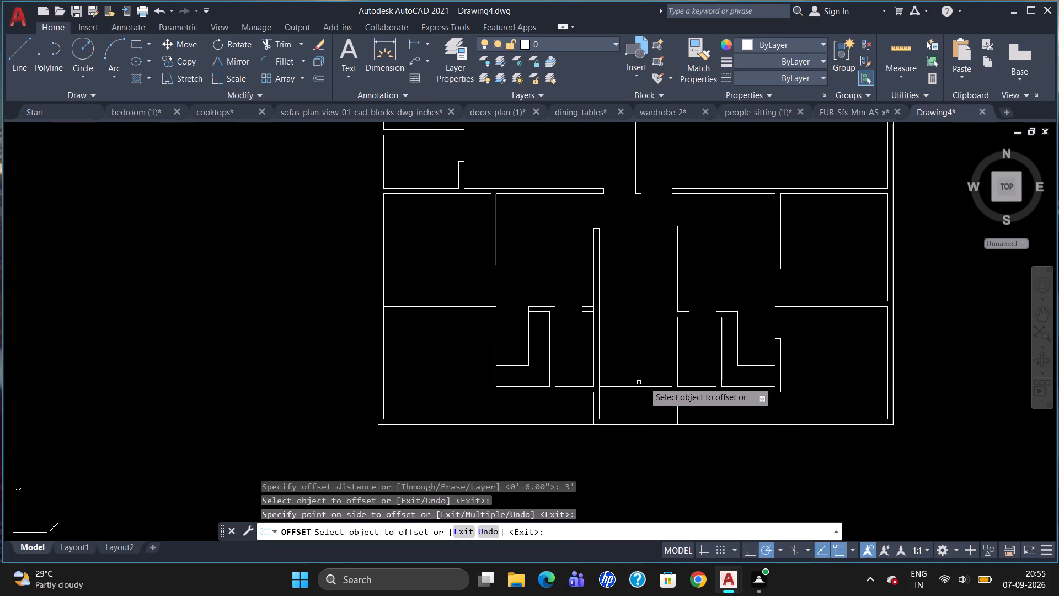
key(Escape)
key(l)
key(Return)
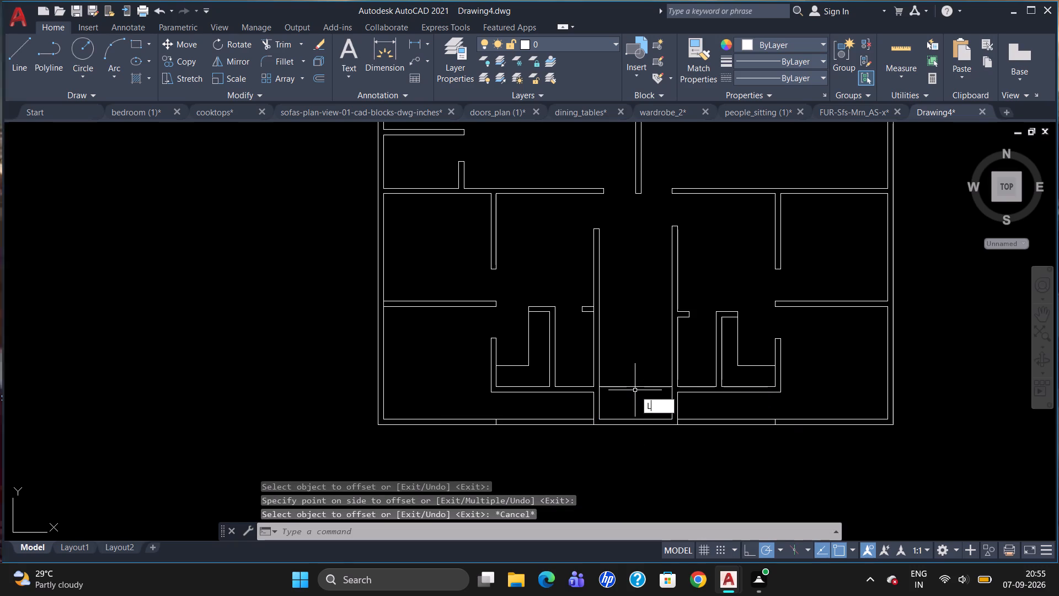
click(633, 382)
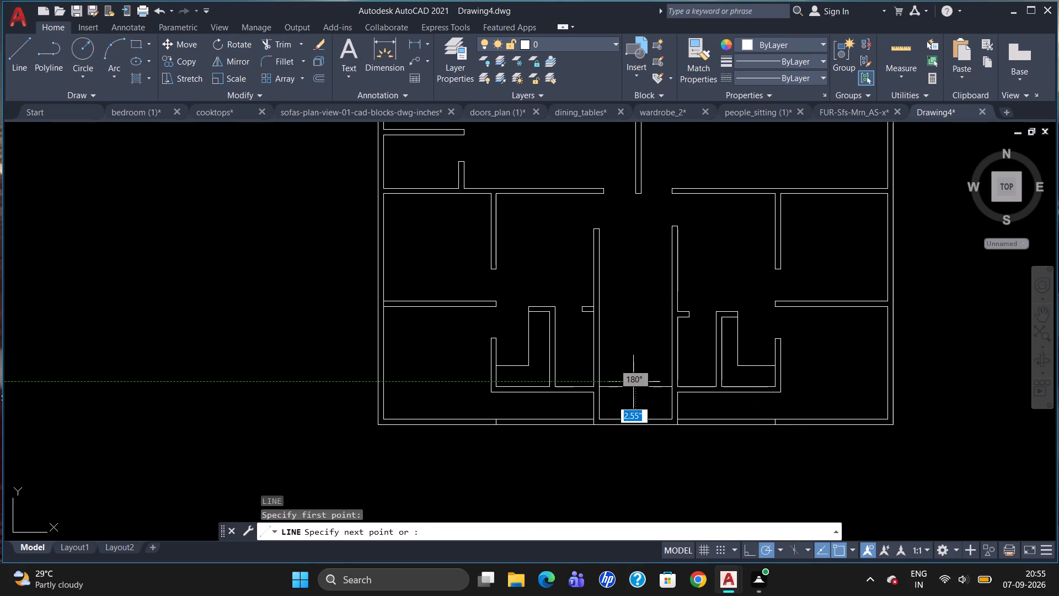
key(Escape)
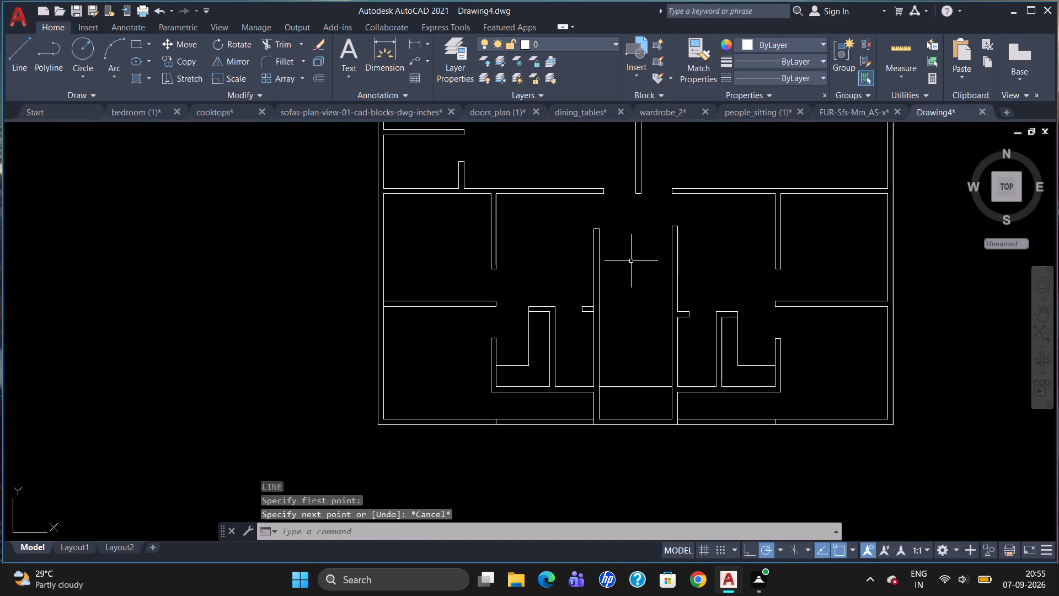
Draw a vertical line about 10' long north from the midpoint of the offset line between the hallway partitions.
key(l)
key(Return)
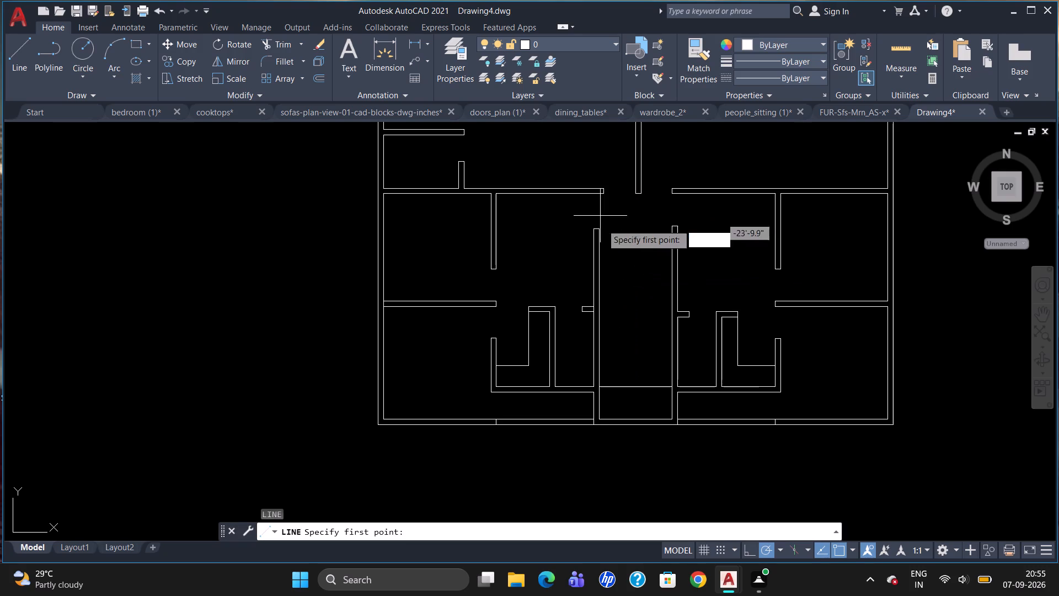
click(633, 387)
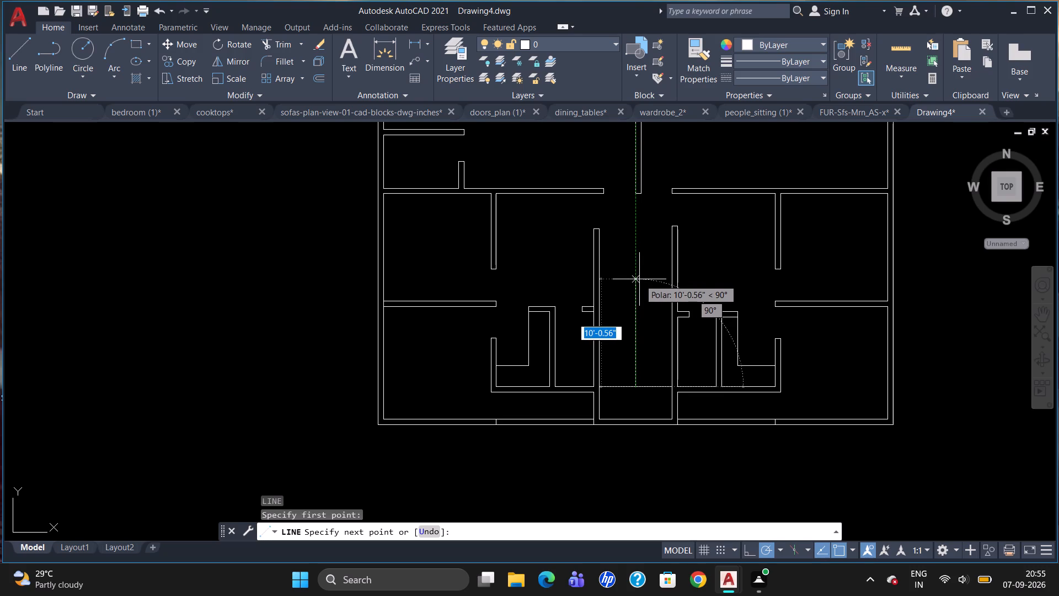
click(639, 279)
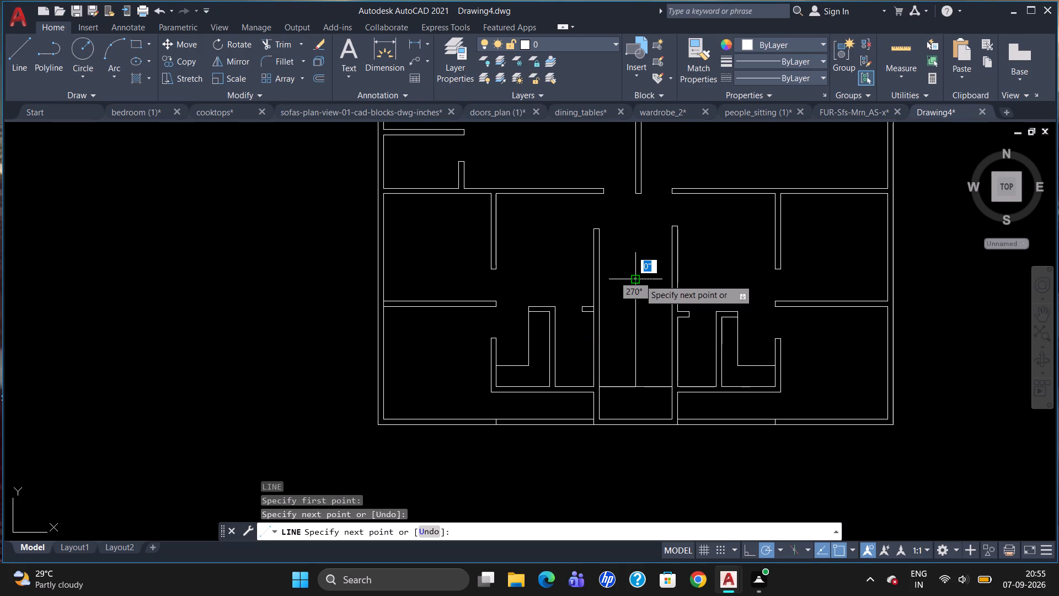
key(Escape)
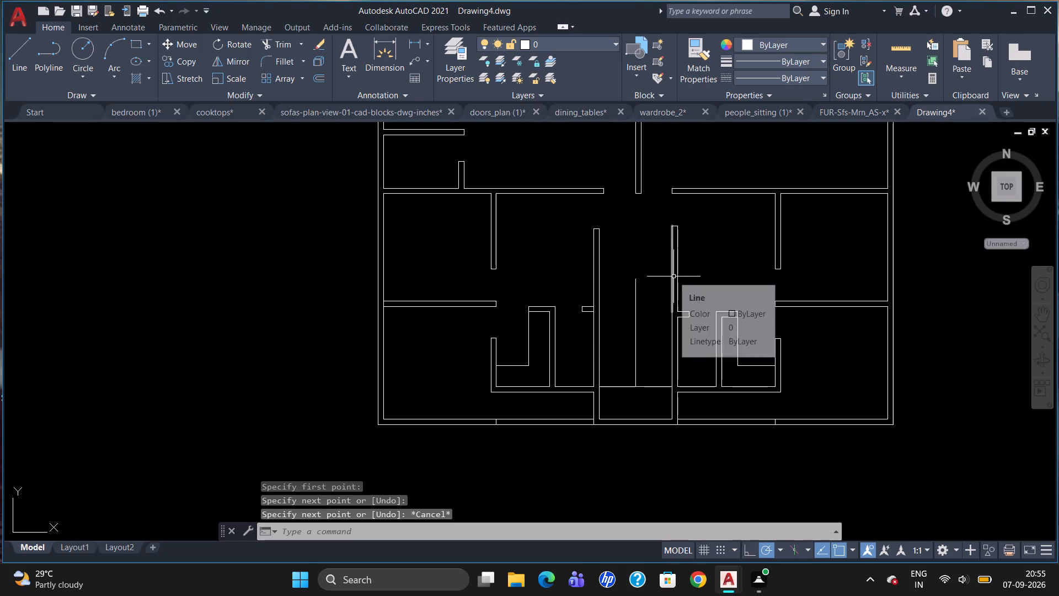
Draw horizontal lines from the centre line's north end to the inner faces of the east and west hallway partitions, 3'-5" each.
key(l)
key(Return)
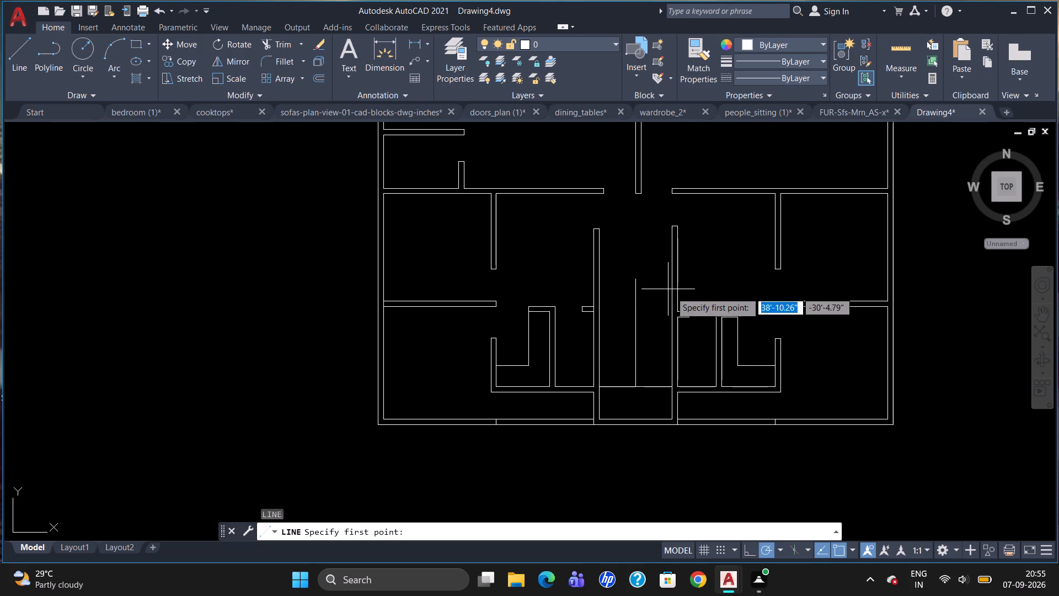
click(641, 284)
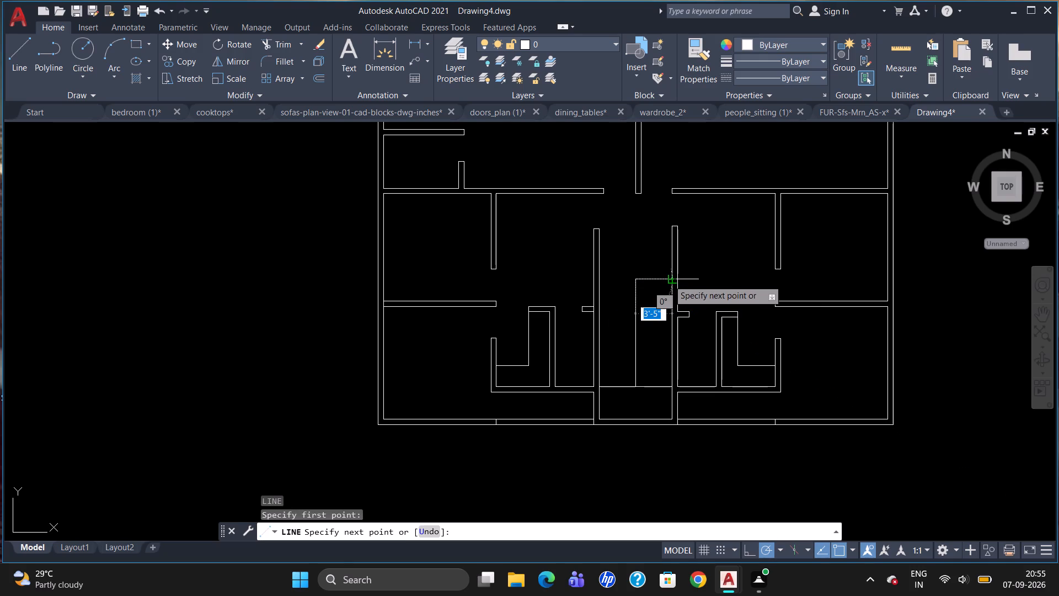
click(668, 278)
key(Escape)
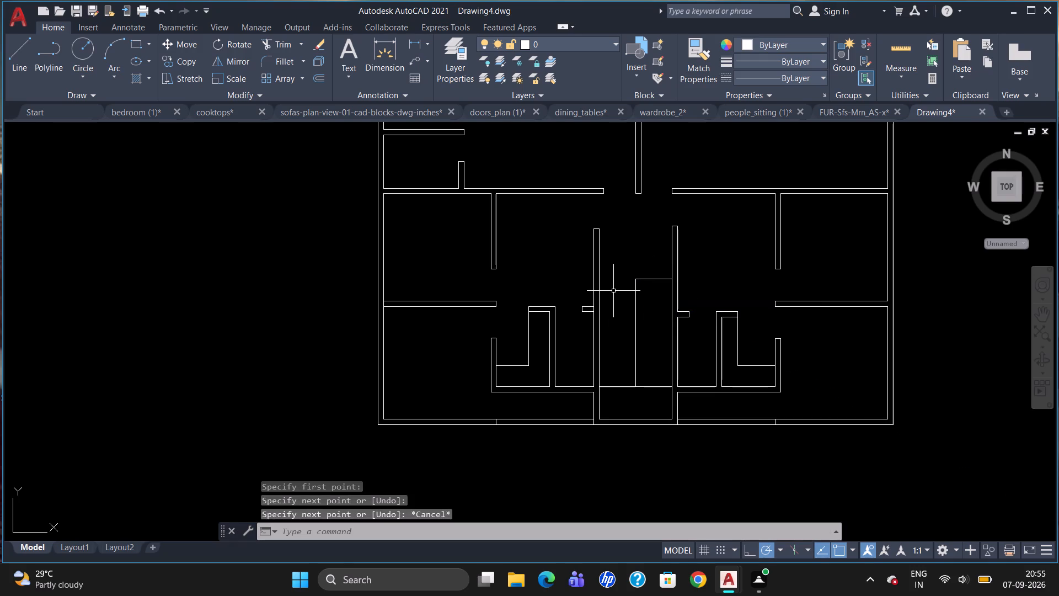
key(l)
key(Return)
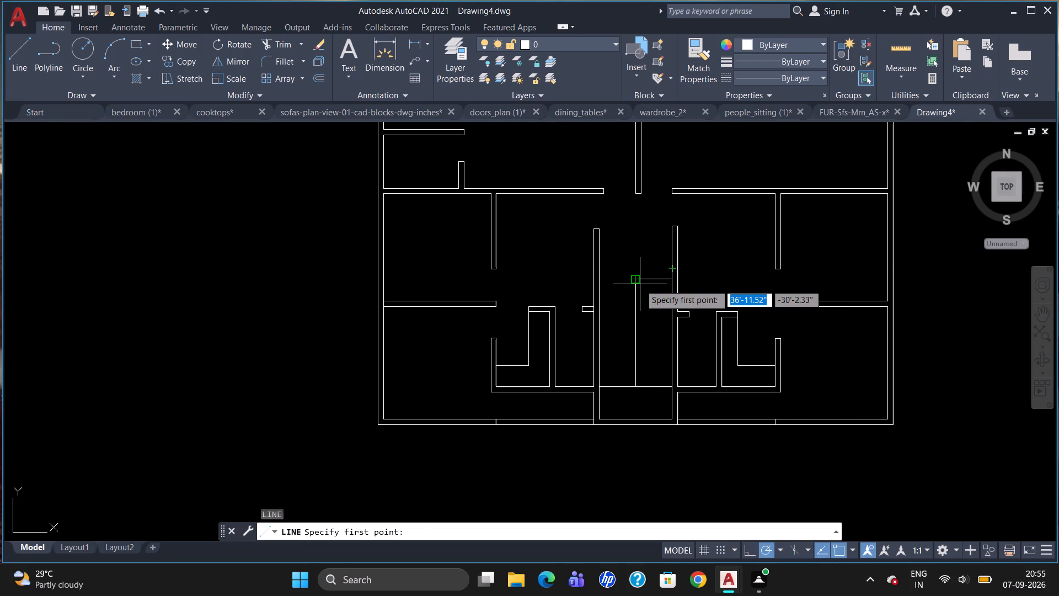
click(640, 284)
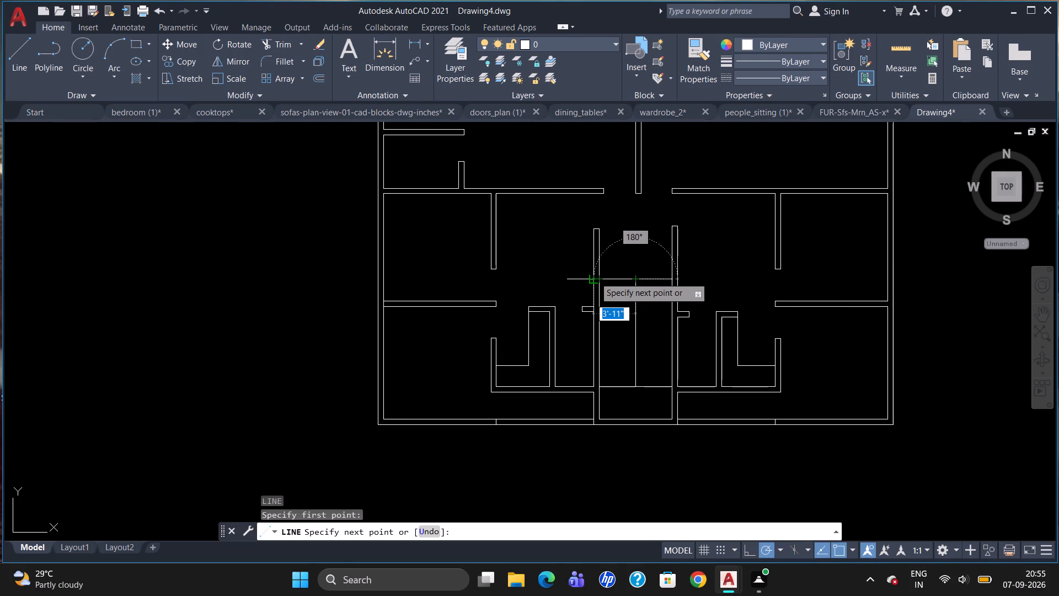
click(599, 278)
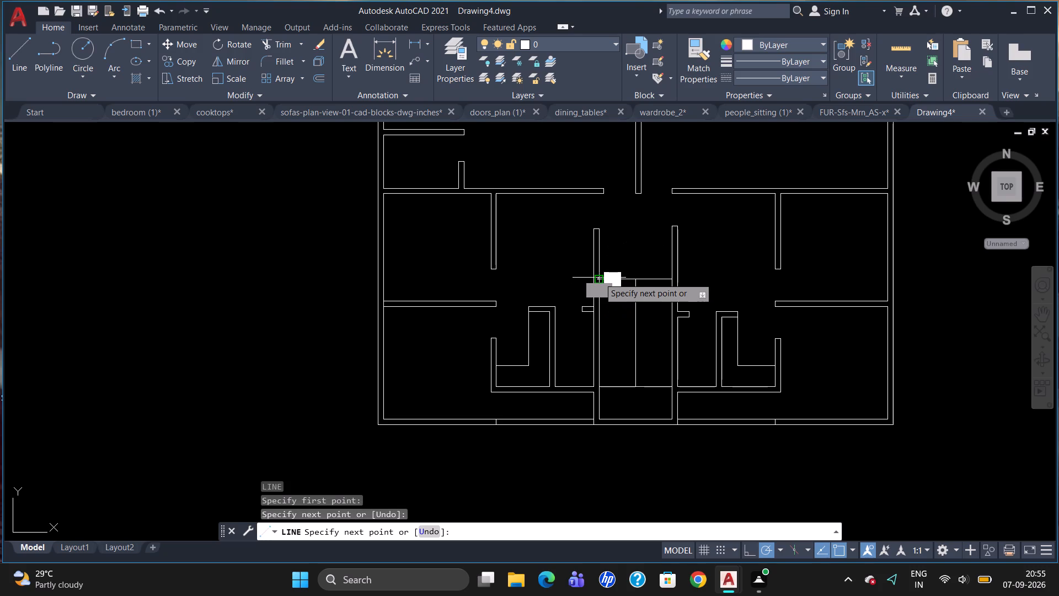
key(Escape)
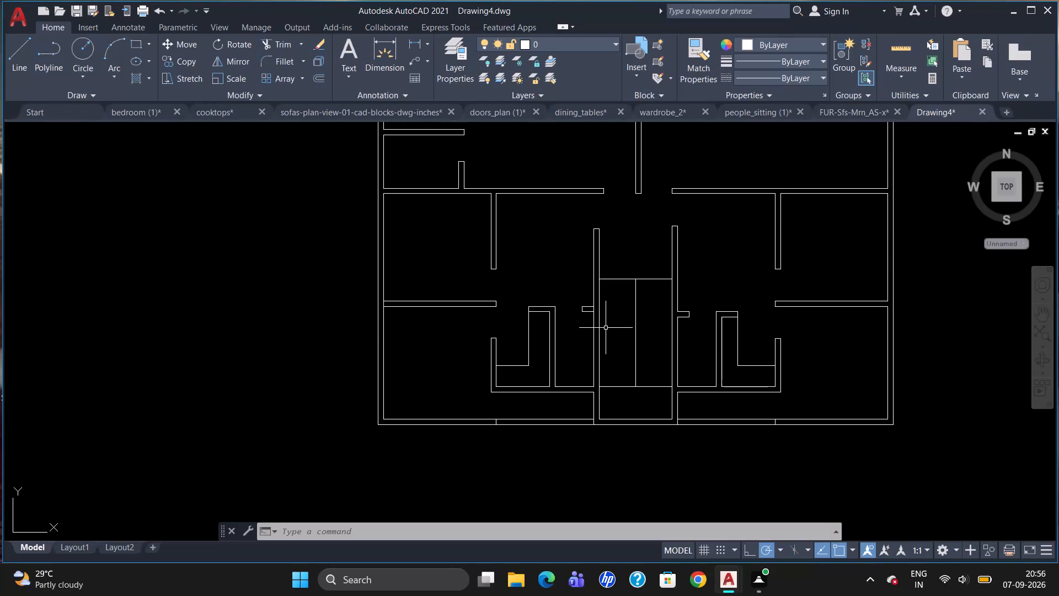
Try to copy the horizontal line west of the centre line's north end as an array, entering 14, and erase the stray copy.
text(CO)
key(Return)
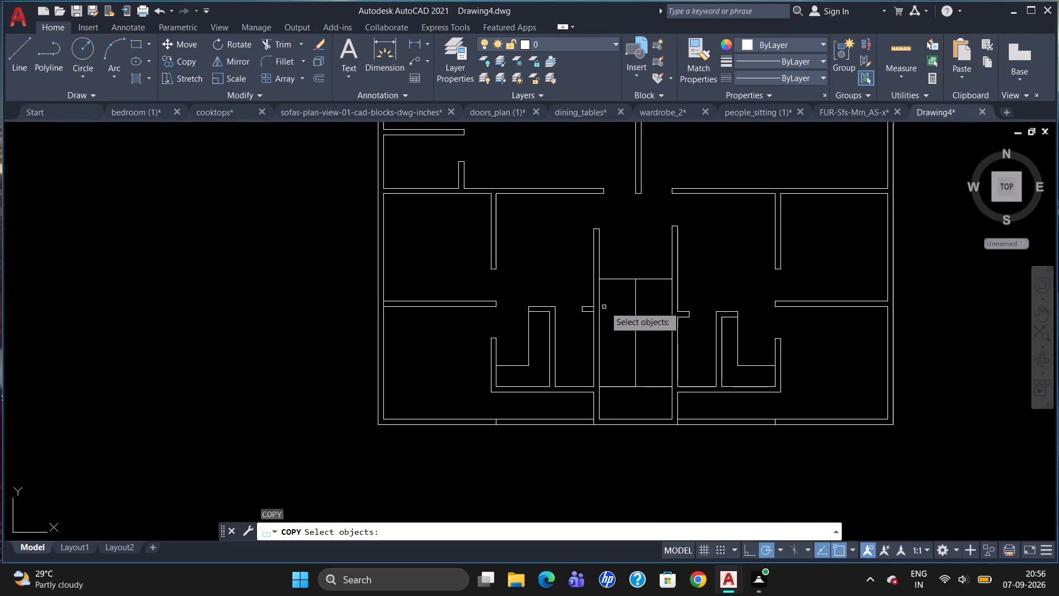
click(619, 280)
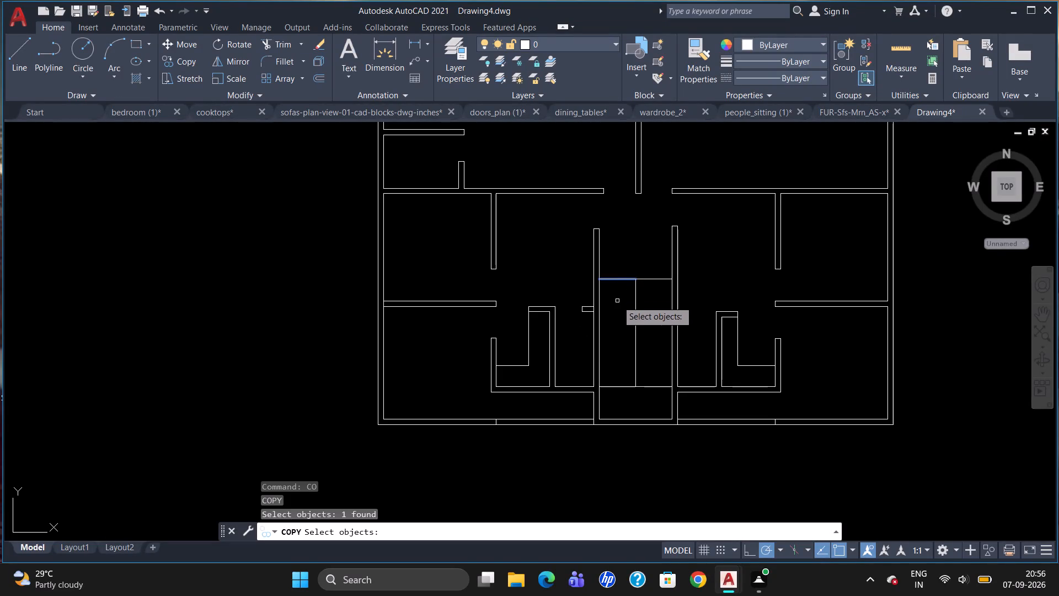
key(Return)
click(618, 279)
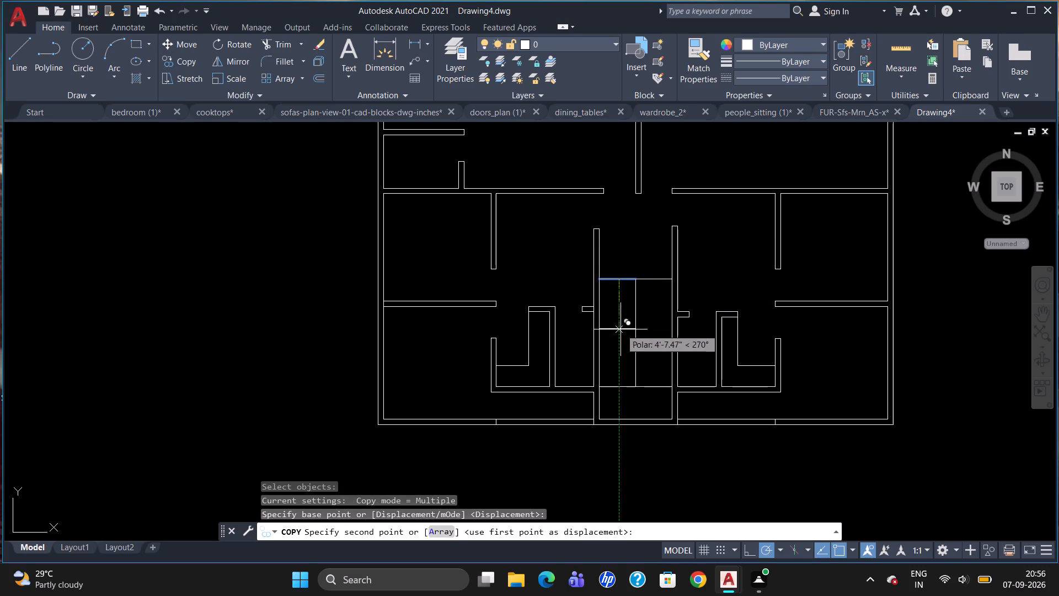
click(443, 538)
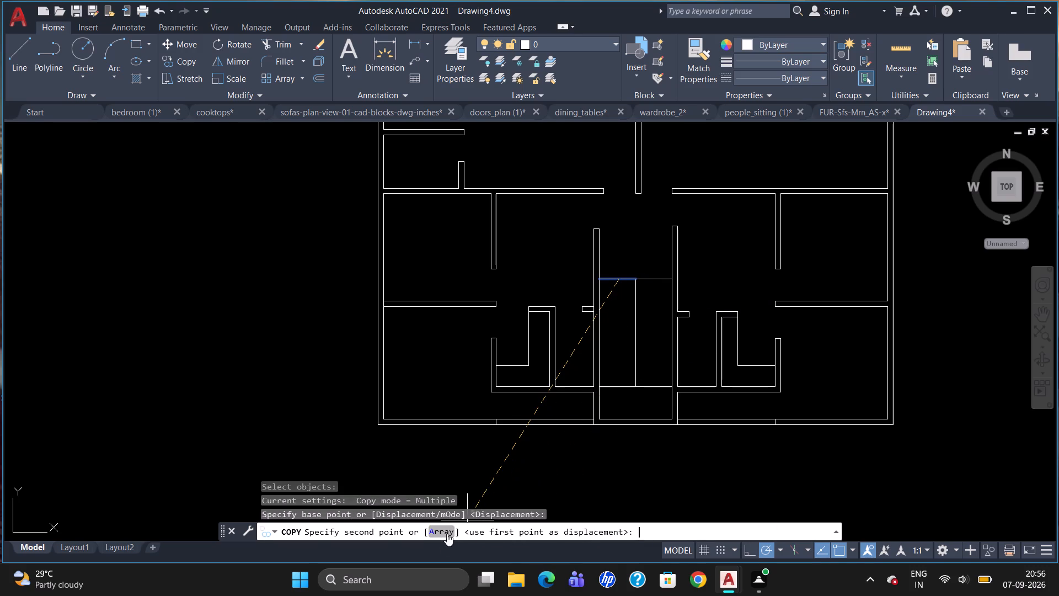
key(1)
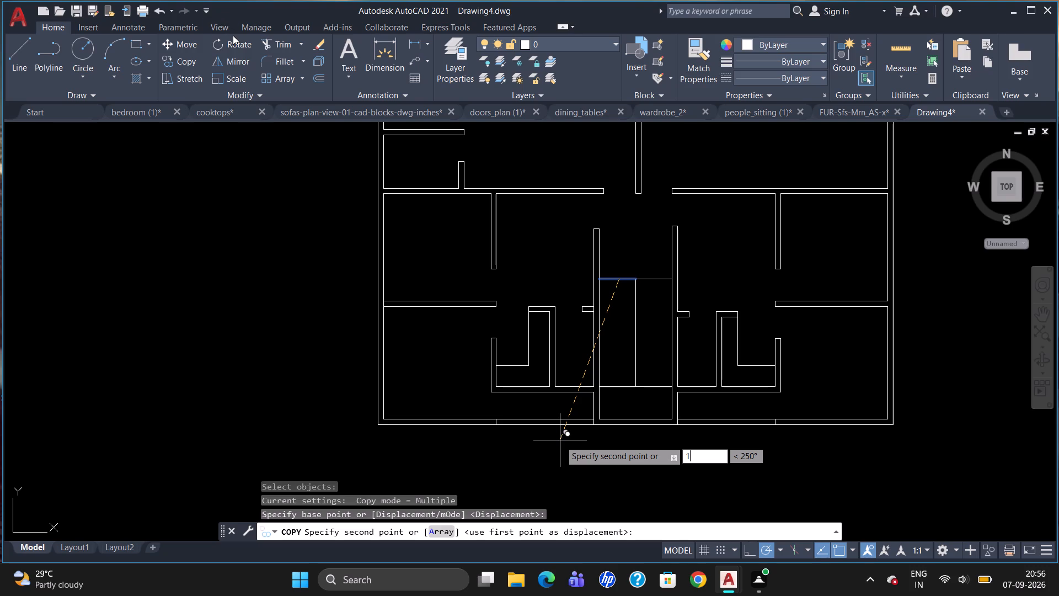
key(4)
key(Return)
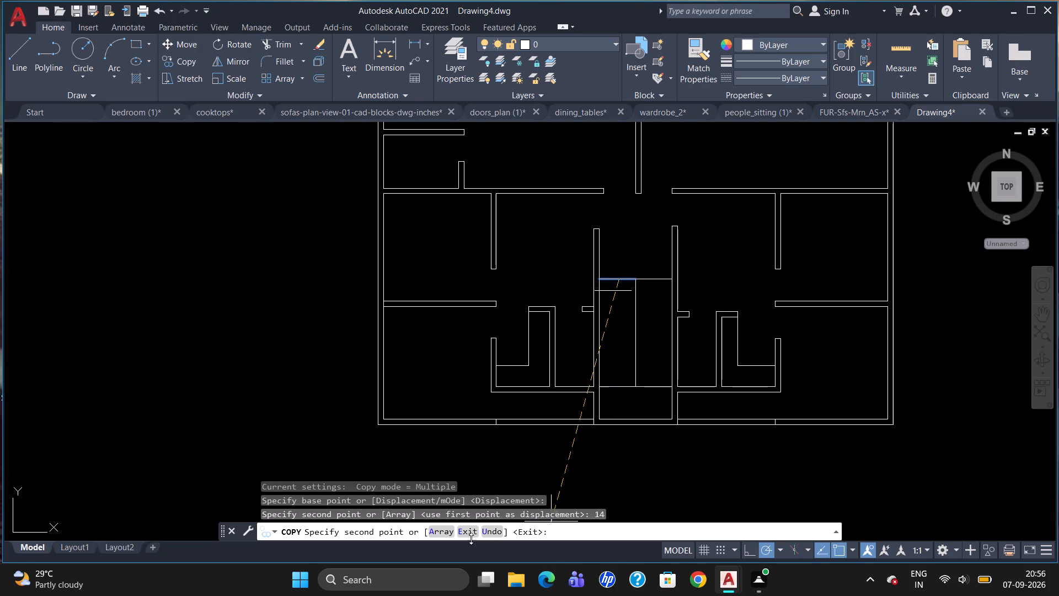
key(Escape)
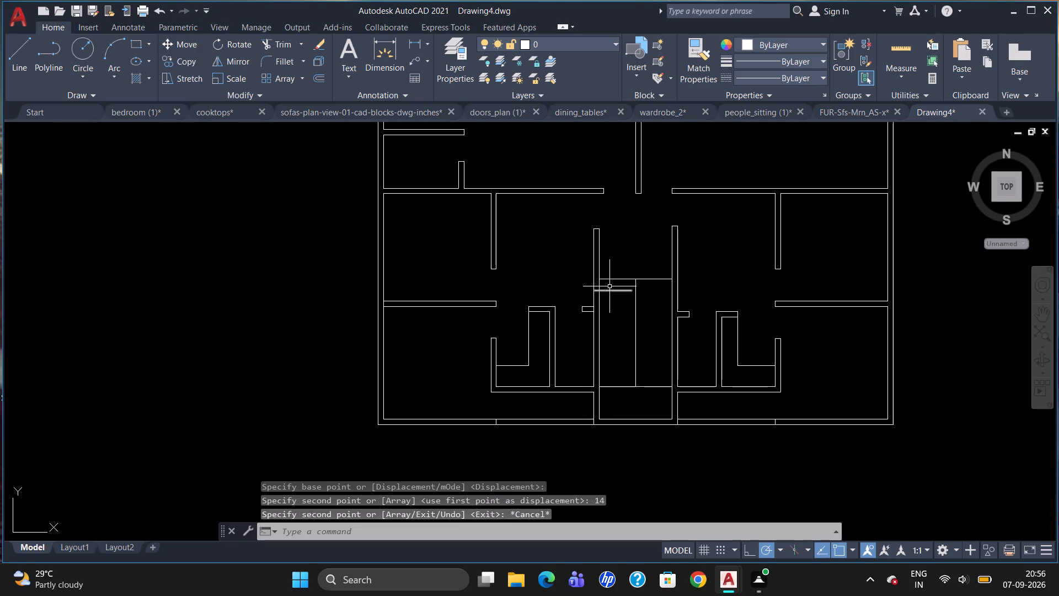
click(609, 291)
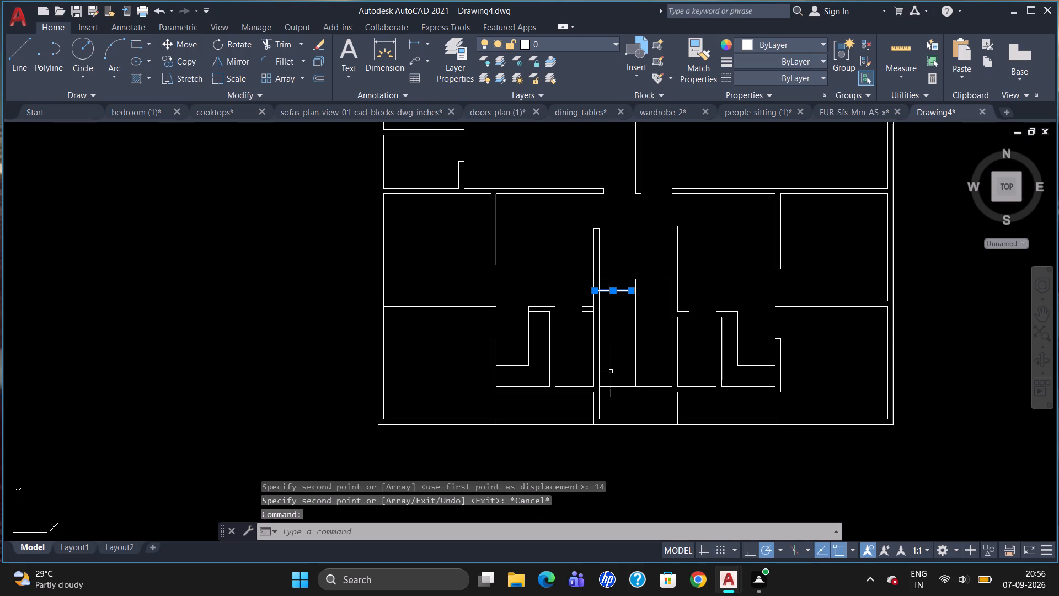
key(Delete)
Copy the horizontal line west of the stair centre line as a fitted array of 14 items, spanning about 10' south to the landing line.
text(CO)
key(Return)
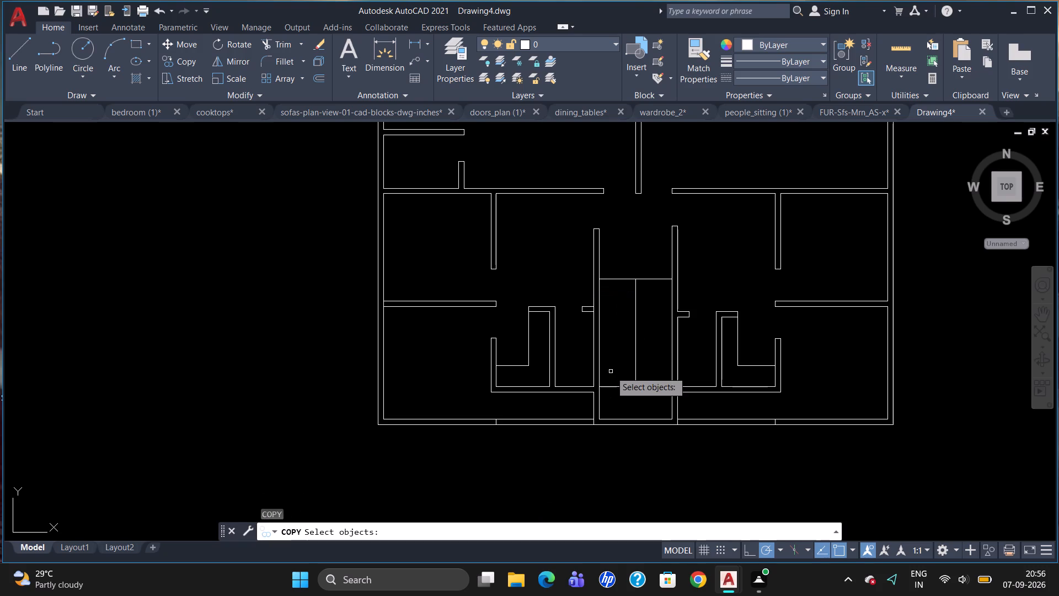
click(624, 280)
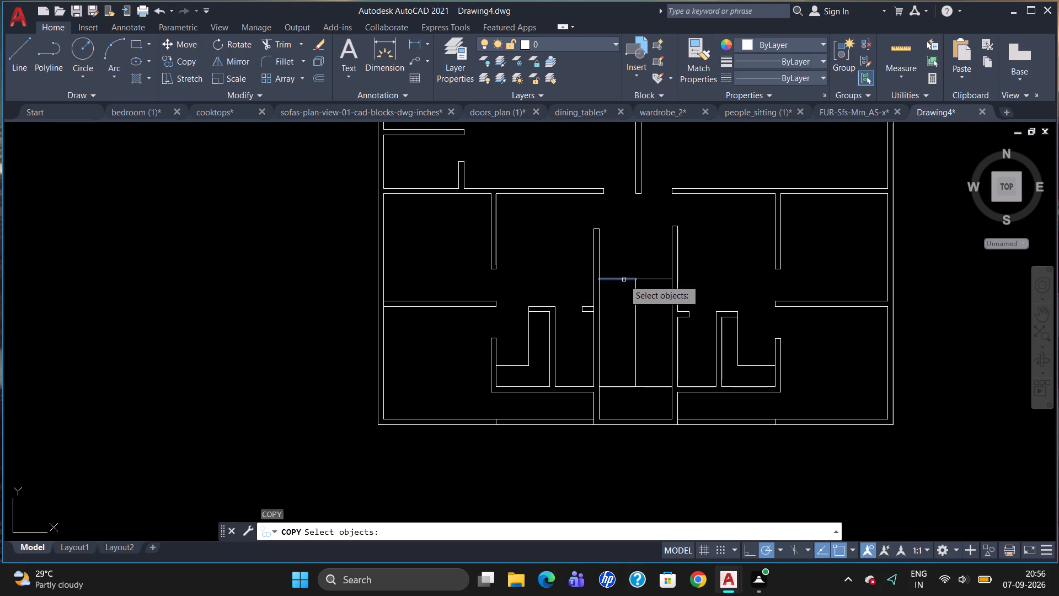
key(Return)
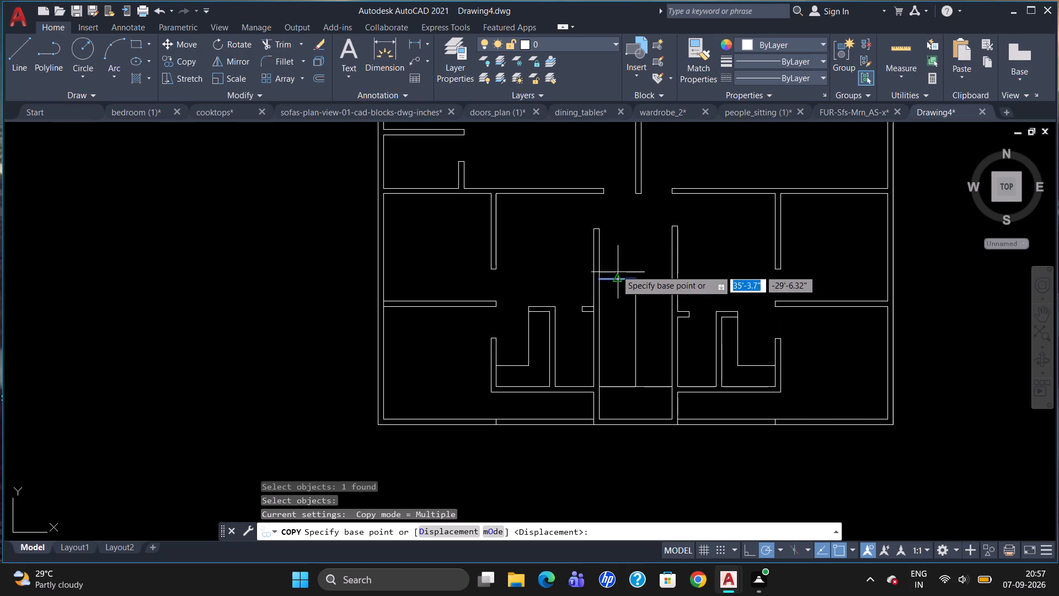
click(617, 279)
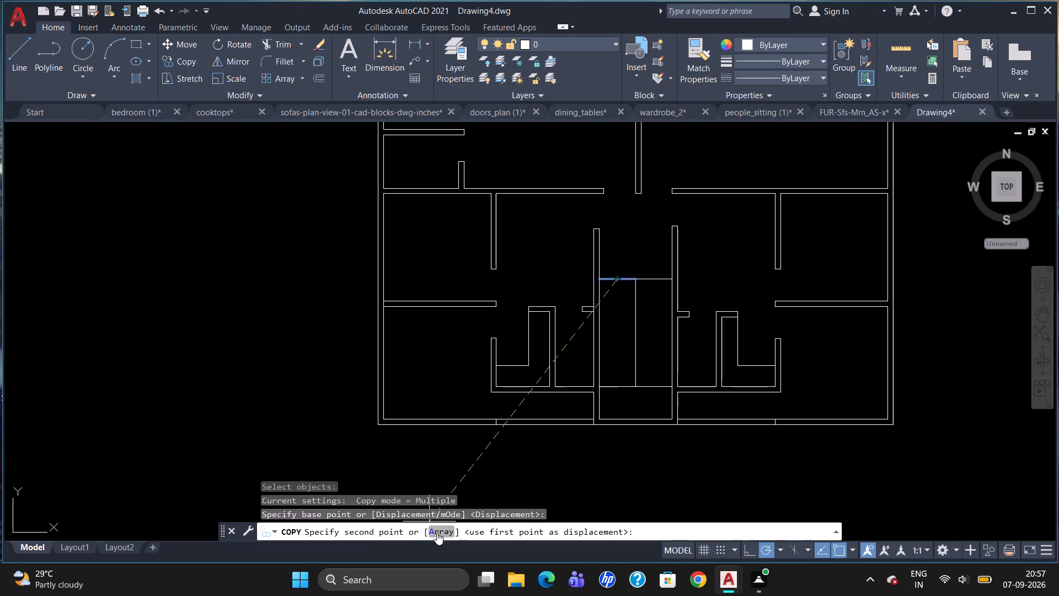
click(437, 532)
key(1)
key(4)
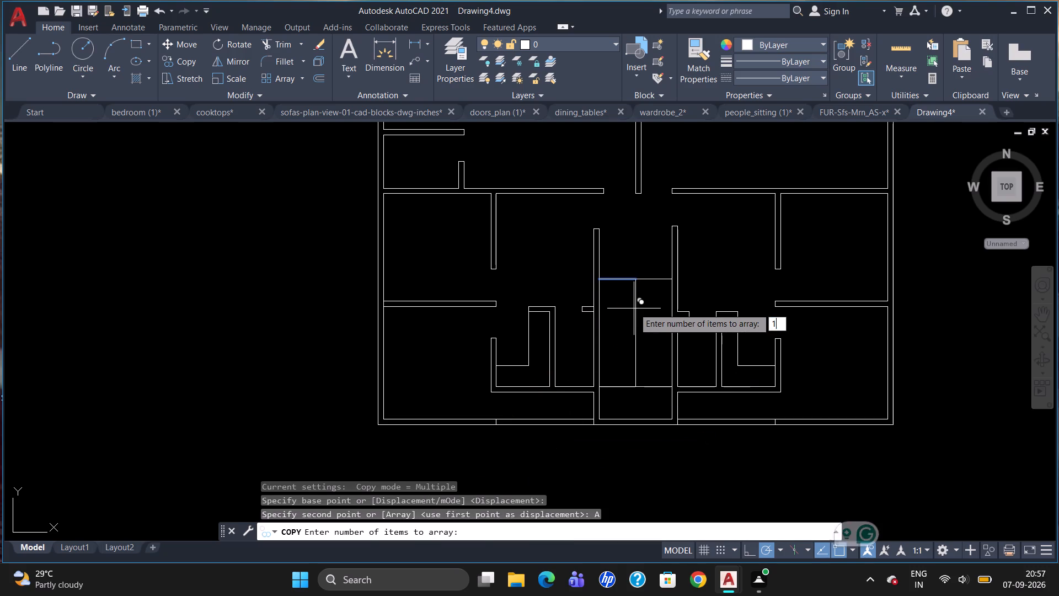
key(Return)
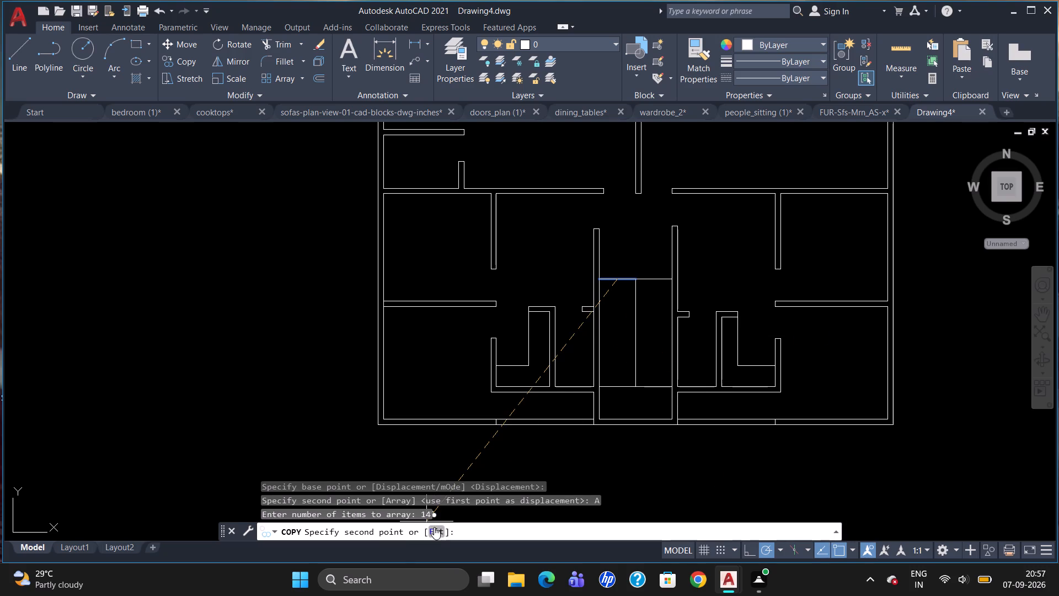
click(434, 527)
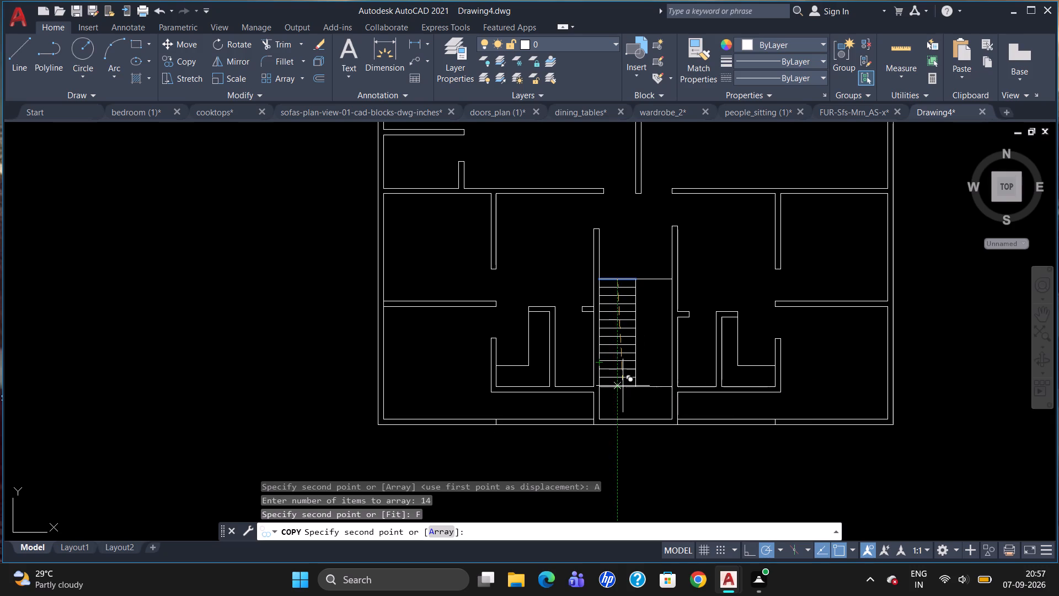
scroll(621, 386, up, 2)
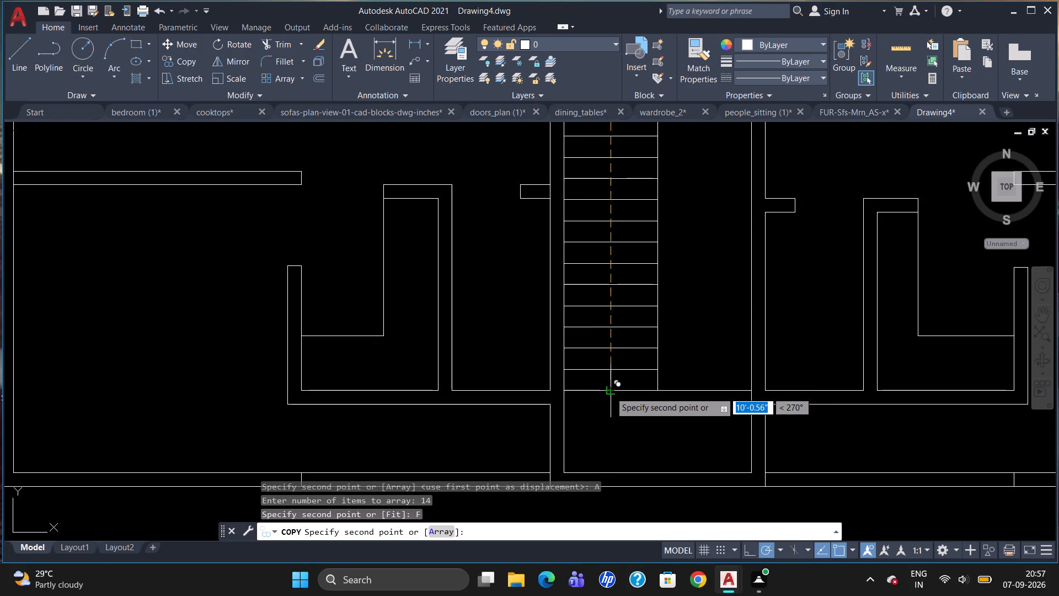
click(610, 392)
key(Escape)
scroll(607, 407, down, 1)
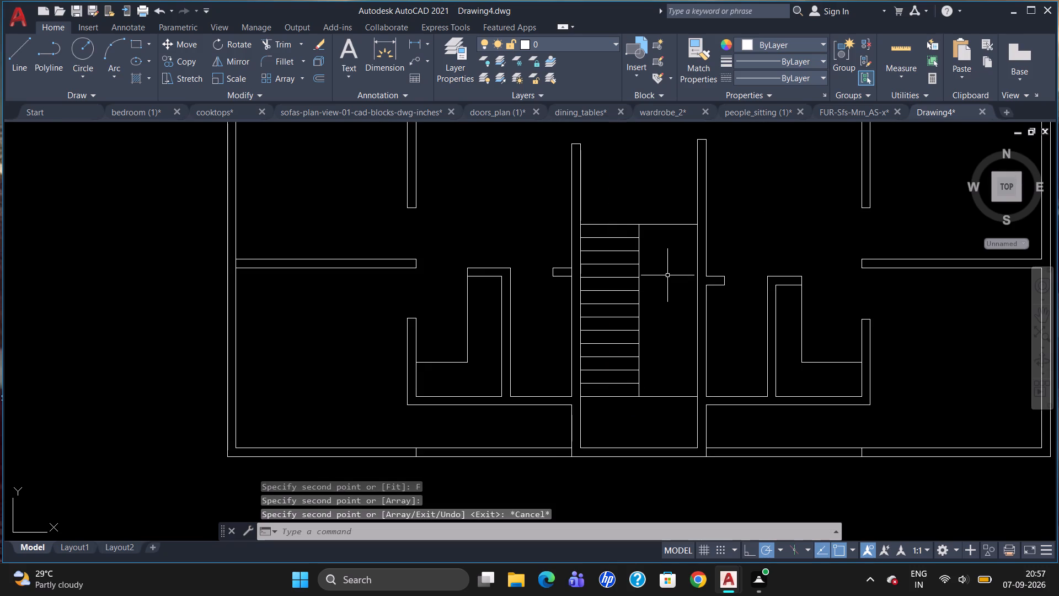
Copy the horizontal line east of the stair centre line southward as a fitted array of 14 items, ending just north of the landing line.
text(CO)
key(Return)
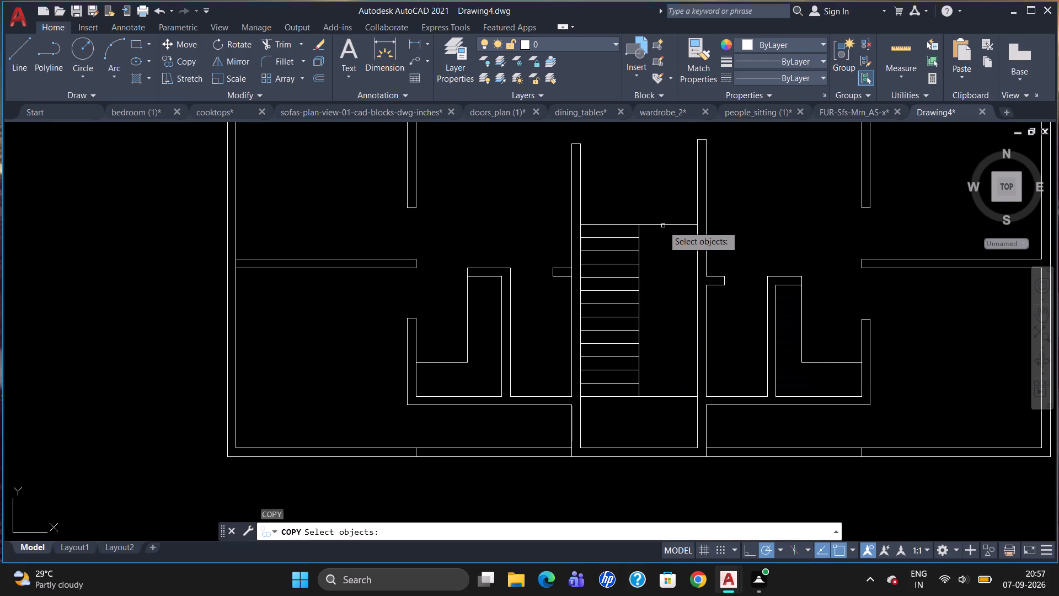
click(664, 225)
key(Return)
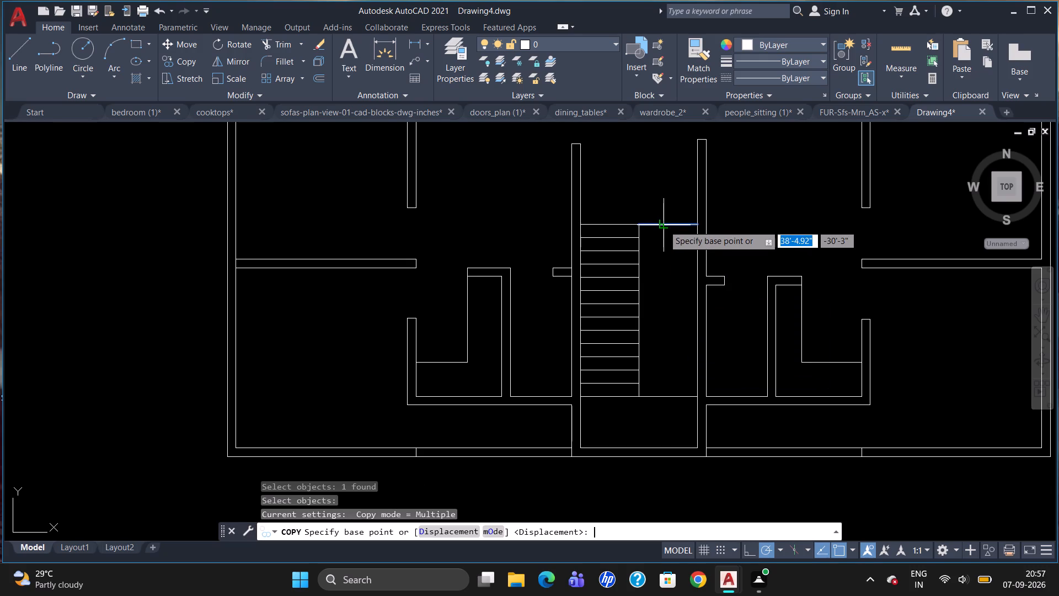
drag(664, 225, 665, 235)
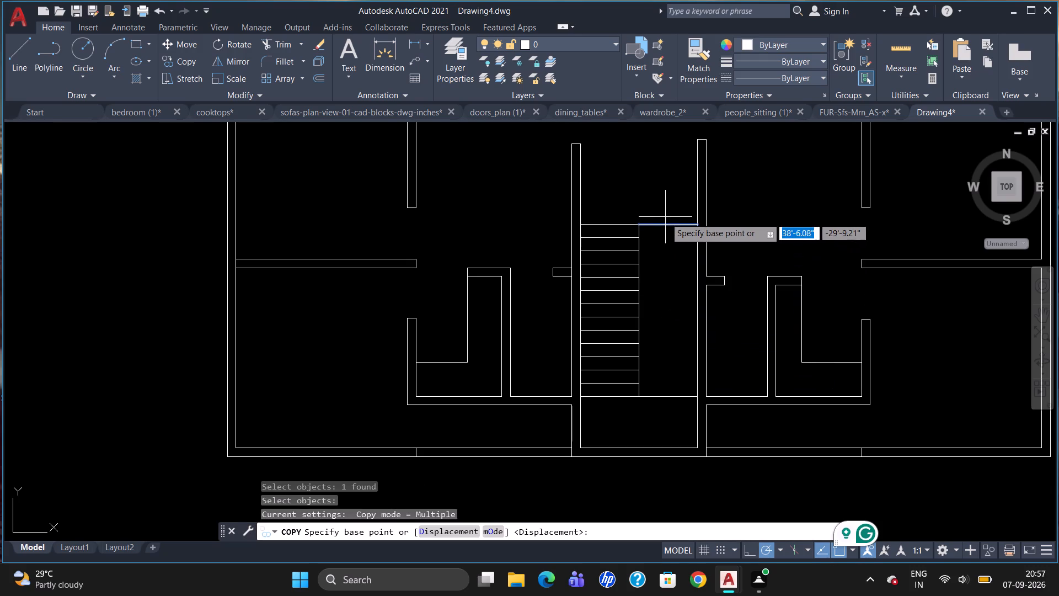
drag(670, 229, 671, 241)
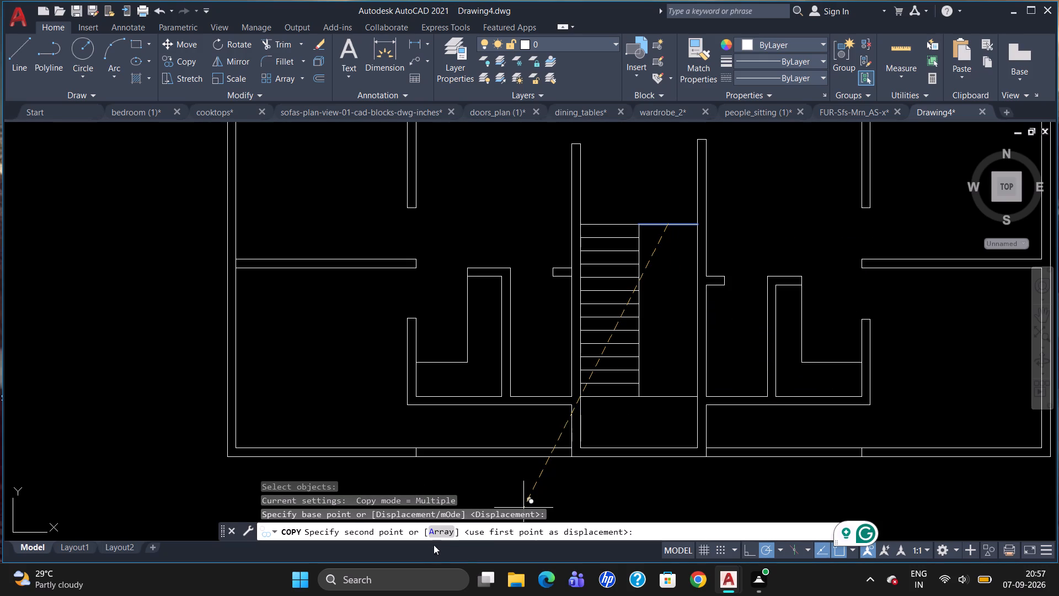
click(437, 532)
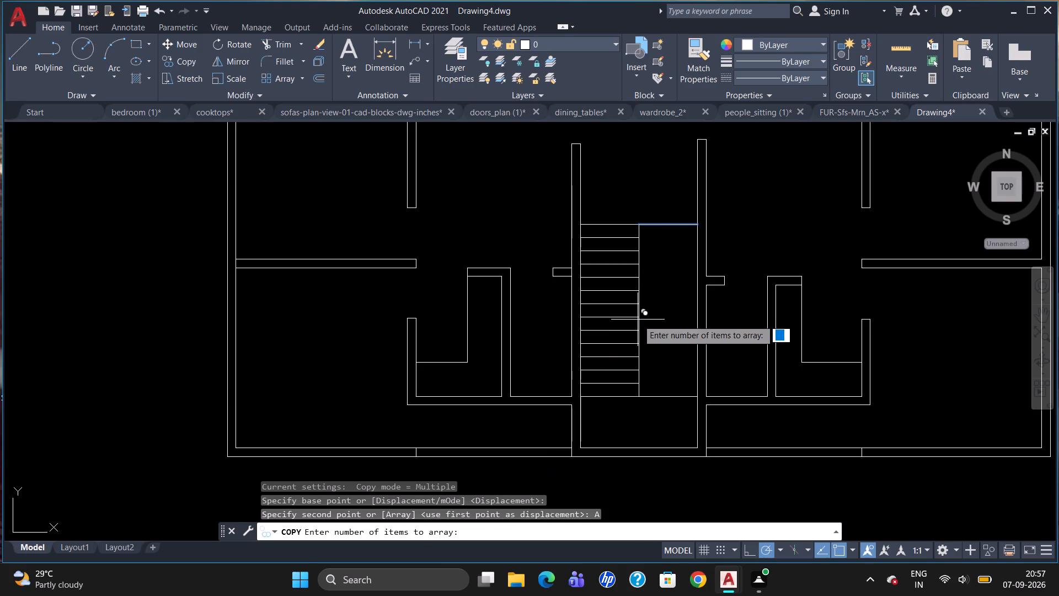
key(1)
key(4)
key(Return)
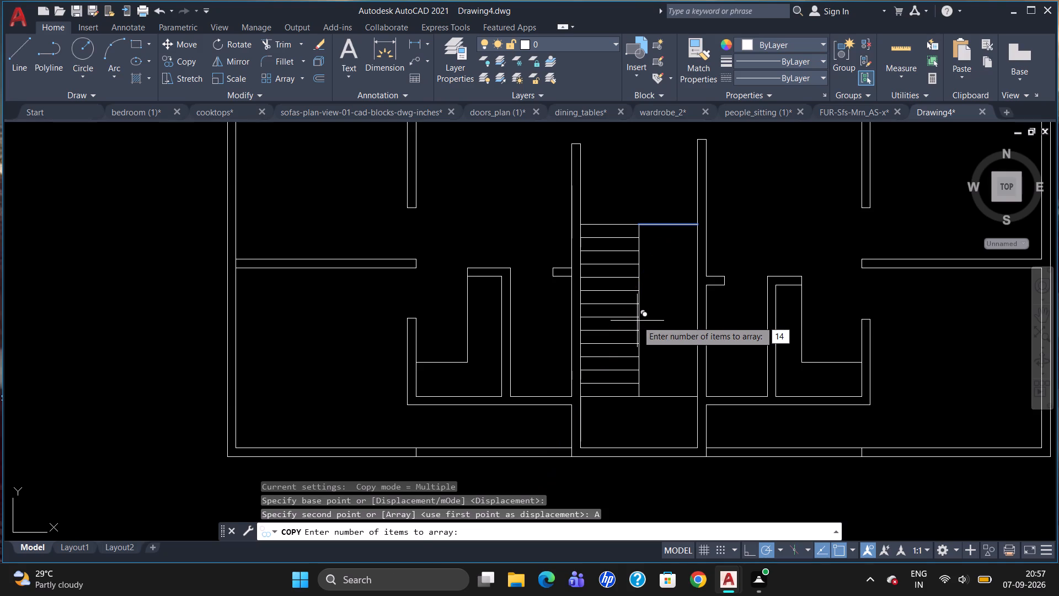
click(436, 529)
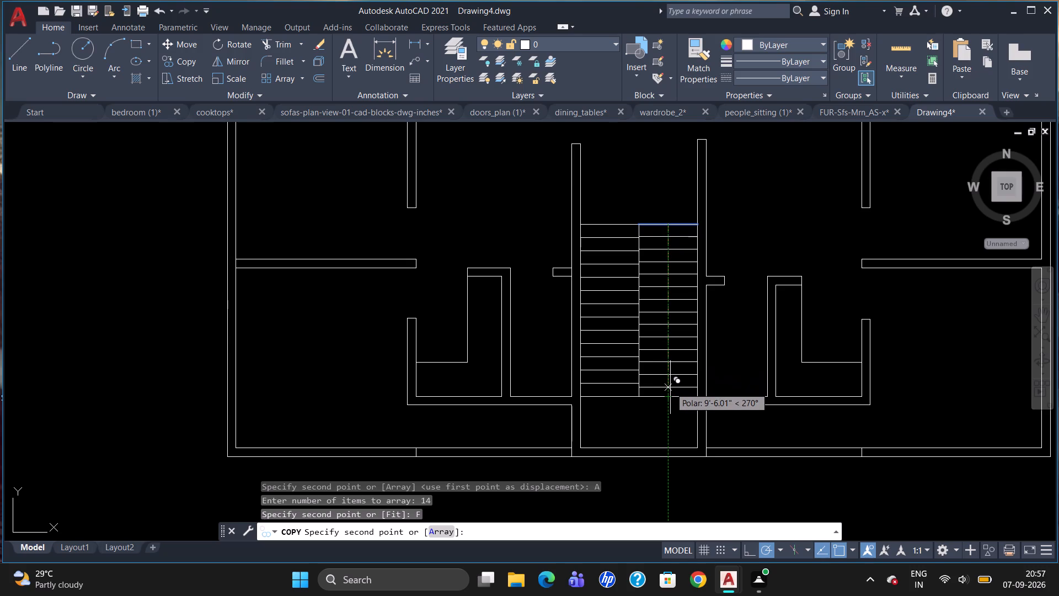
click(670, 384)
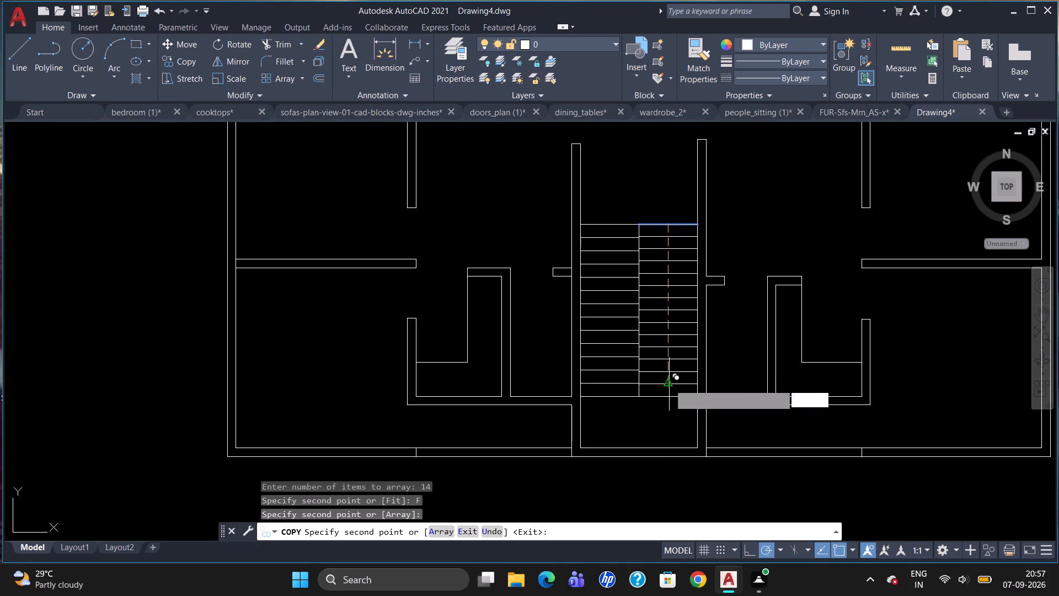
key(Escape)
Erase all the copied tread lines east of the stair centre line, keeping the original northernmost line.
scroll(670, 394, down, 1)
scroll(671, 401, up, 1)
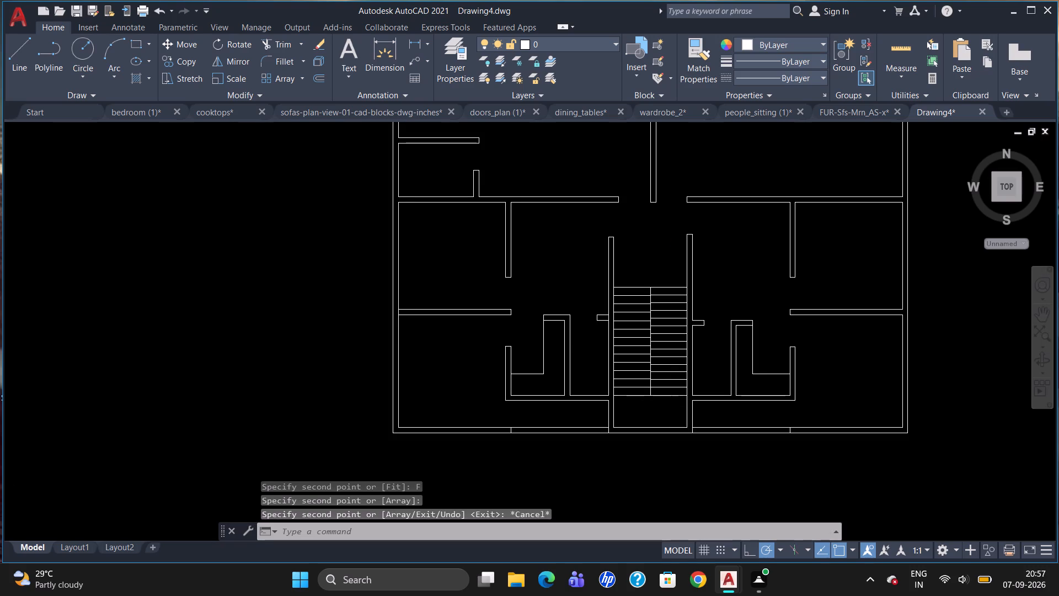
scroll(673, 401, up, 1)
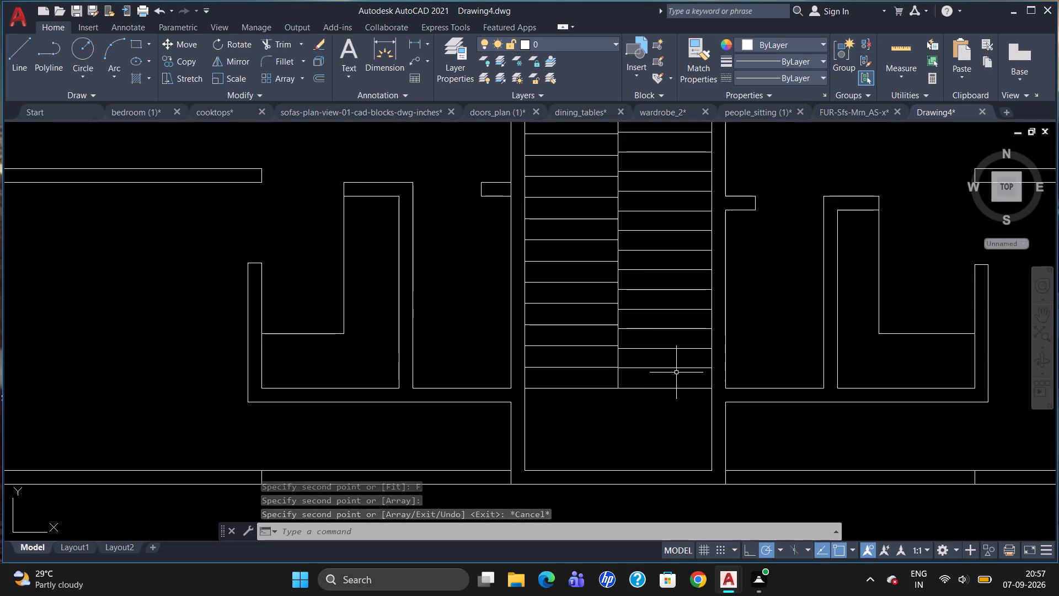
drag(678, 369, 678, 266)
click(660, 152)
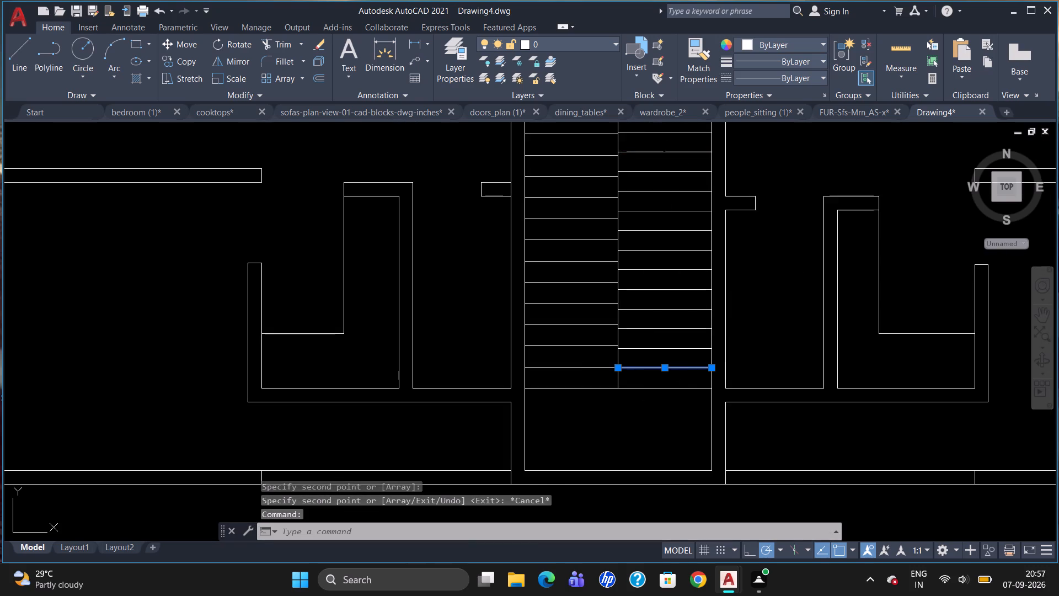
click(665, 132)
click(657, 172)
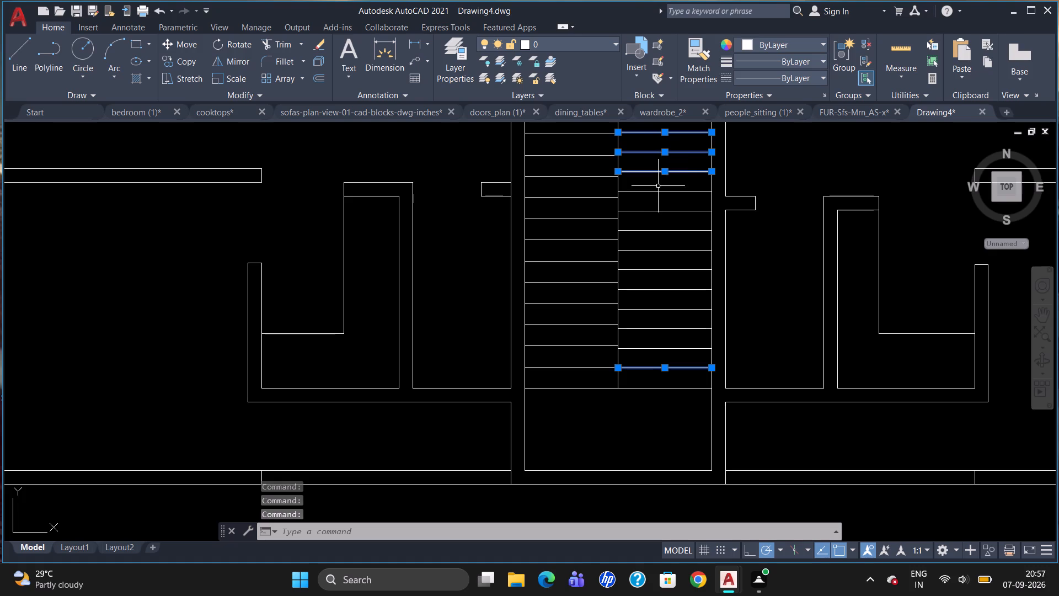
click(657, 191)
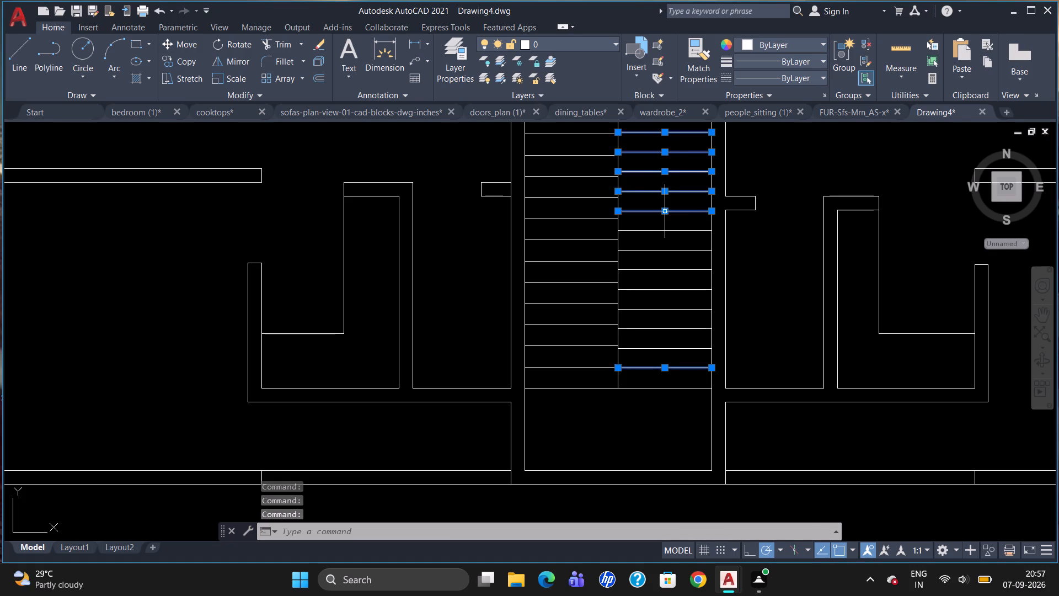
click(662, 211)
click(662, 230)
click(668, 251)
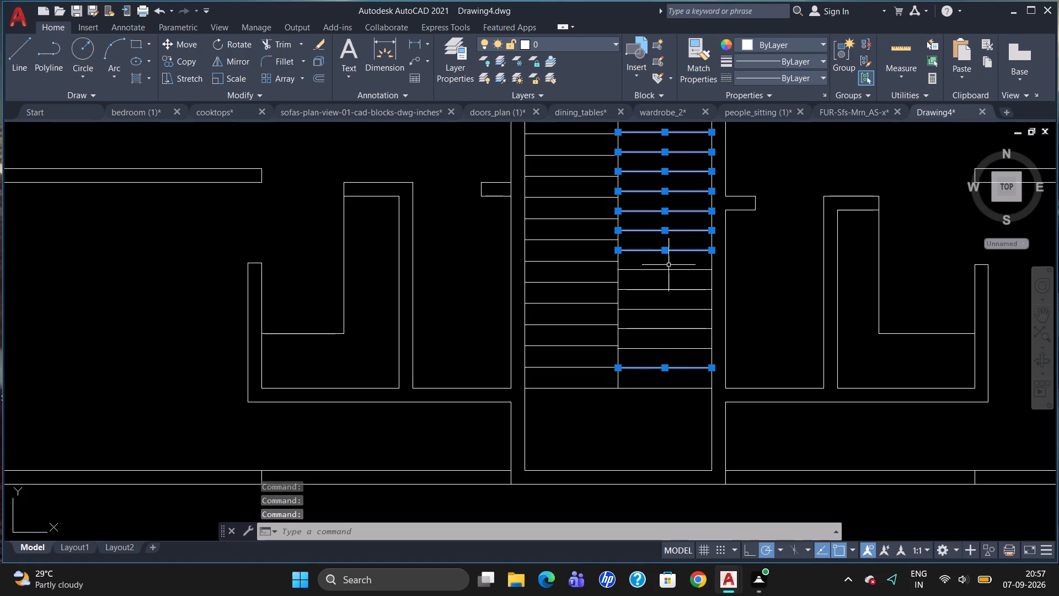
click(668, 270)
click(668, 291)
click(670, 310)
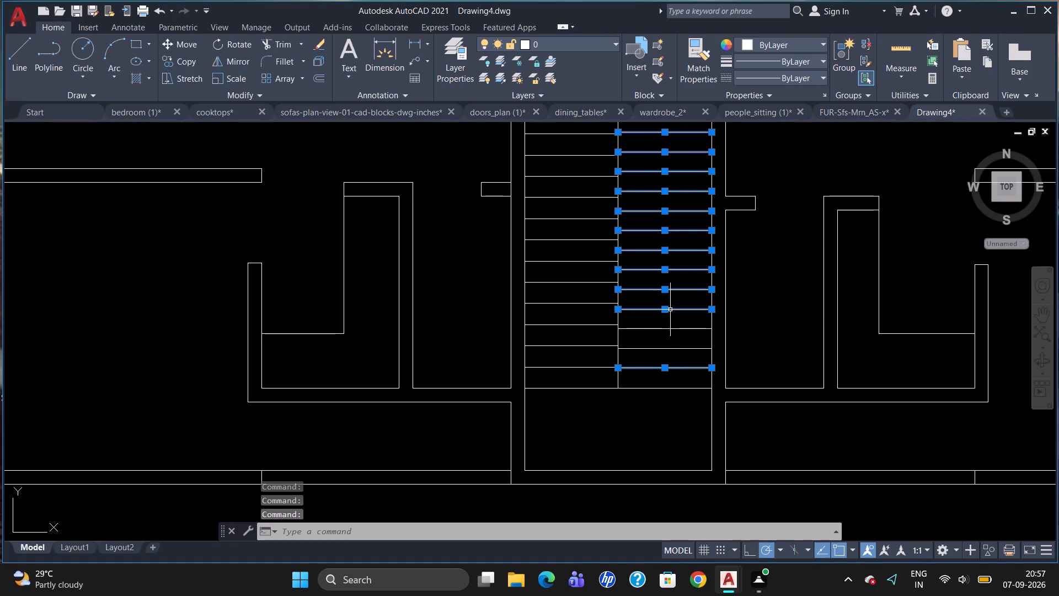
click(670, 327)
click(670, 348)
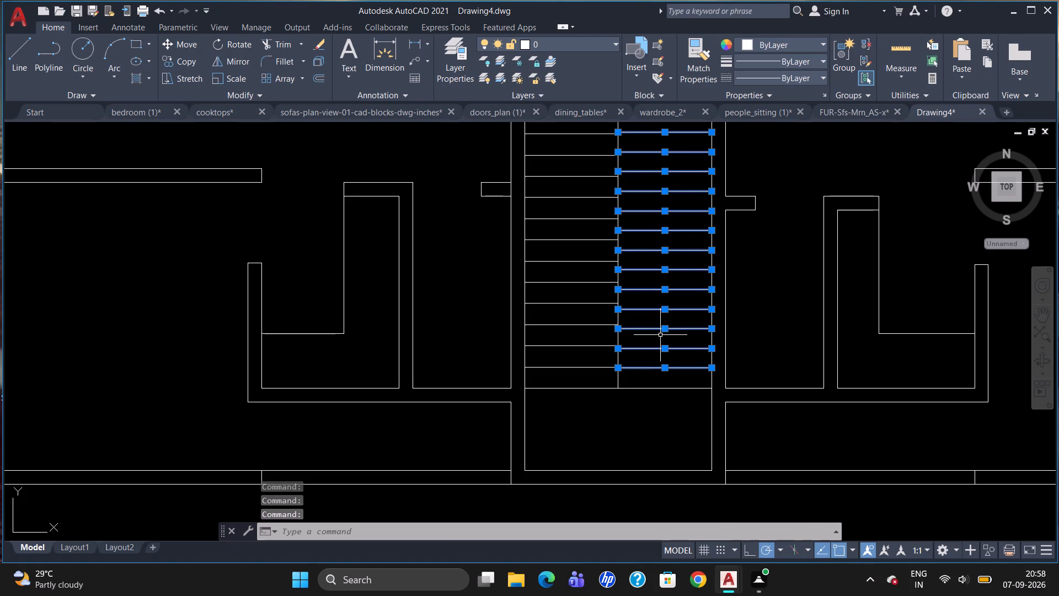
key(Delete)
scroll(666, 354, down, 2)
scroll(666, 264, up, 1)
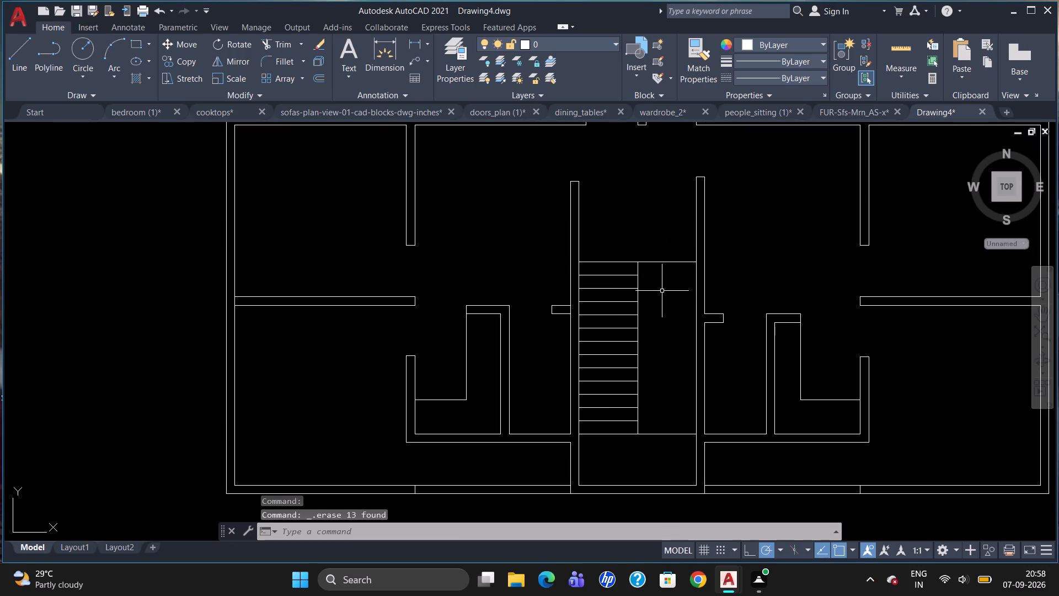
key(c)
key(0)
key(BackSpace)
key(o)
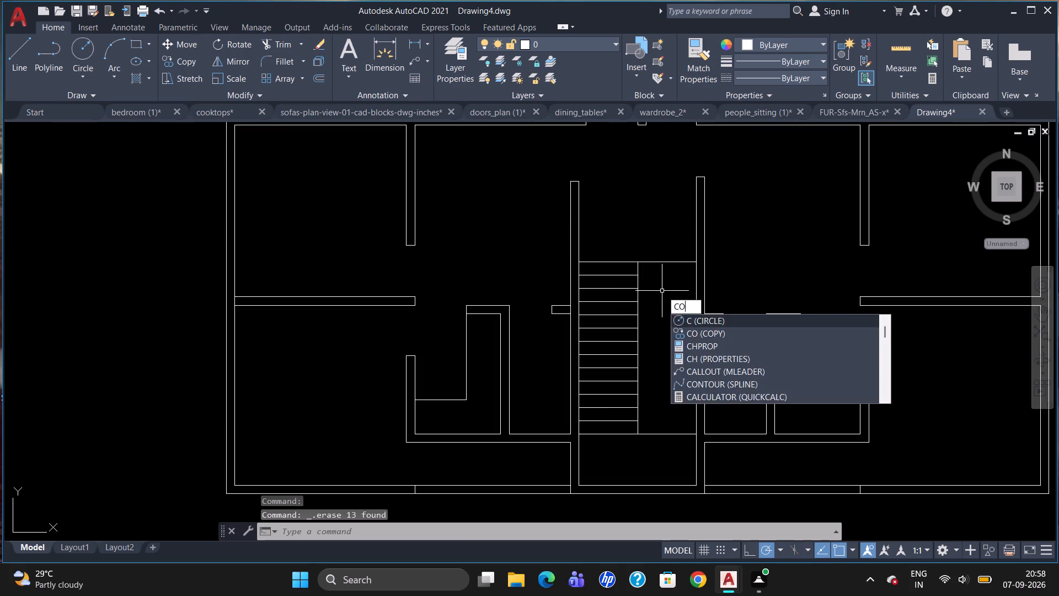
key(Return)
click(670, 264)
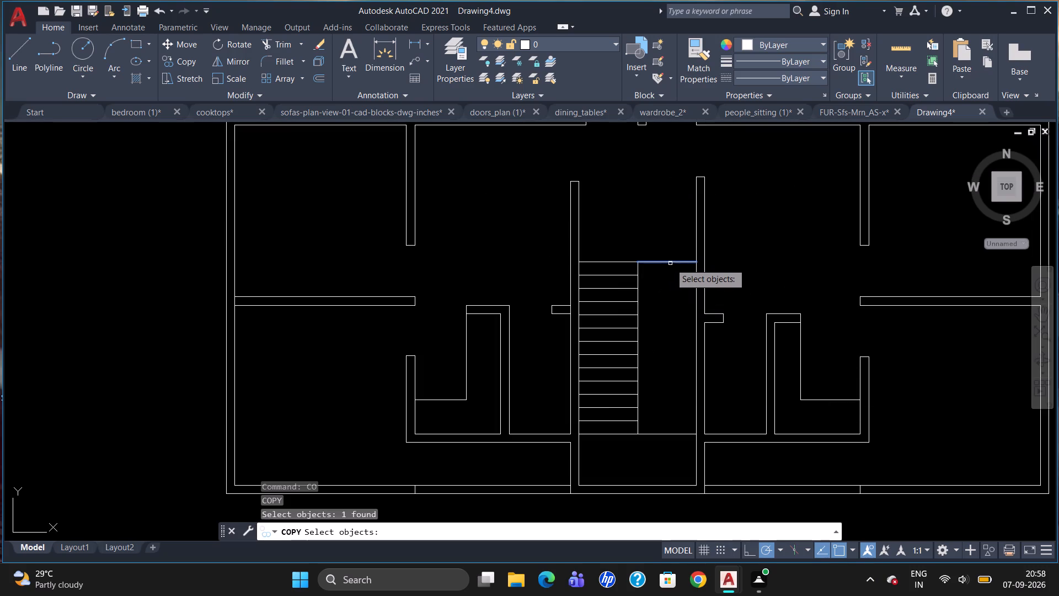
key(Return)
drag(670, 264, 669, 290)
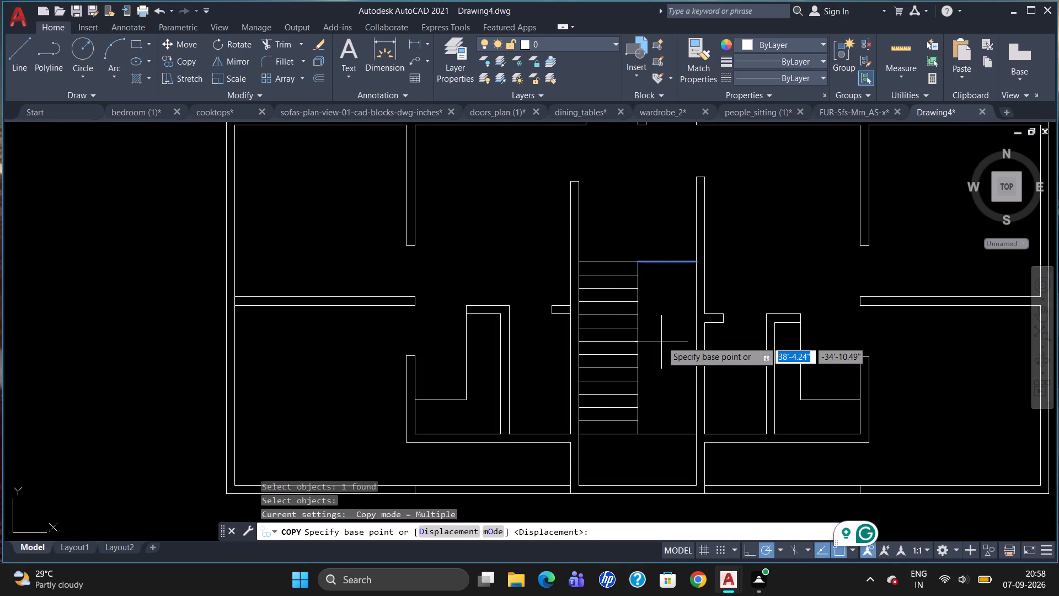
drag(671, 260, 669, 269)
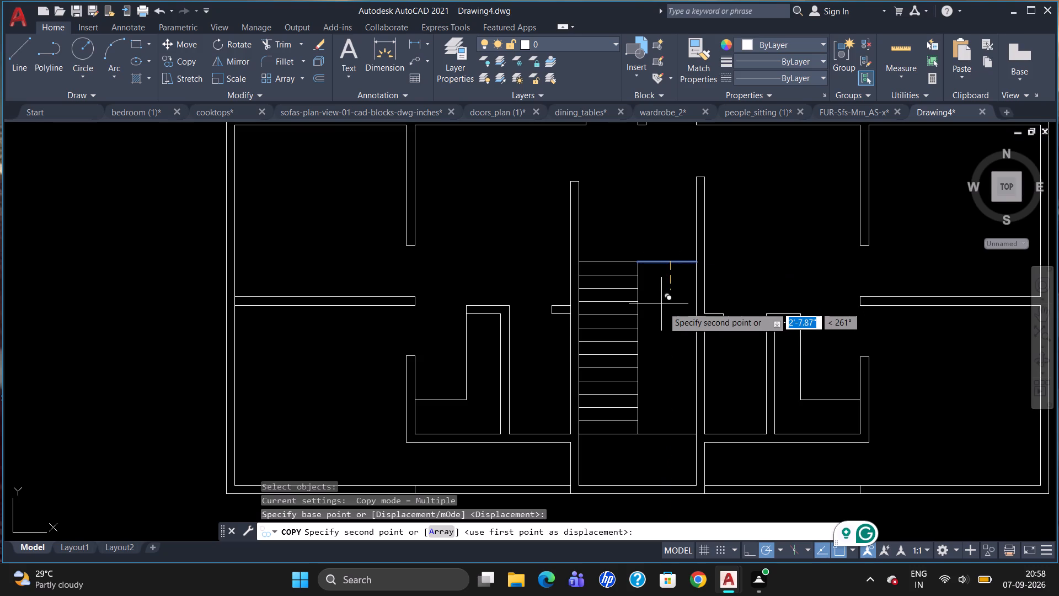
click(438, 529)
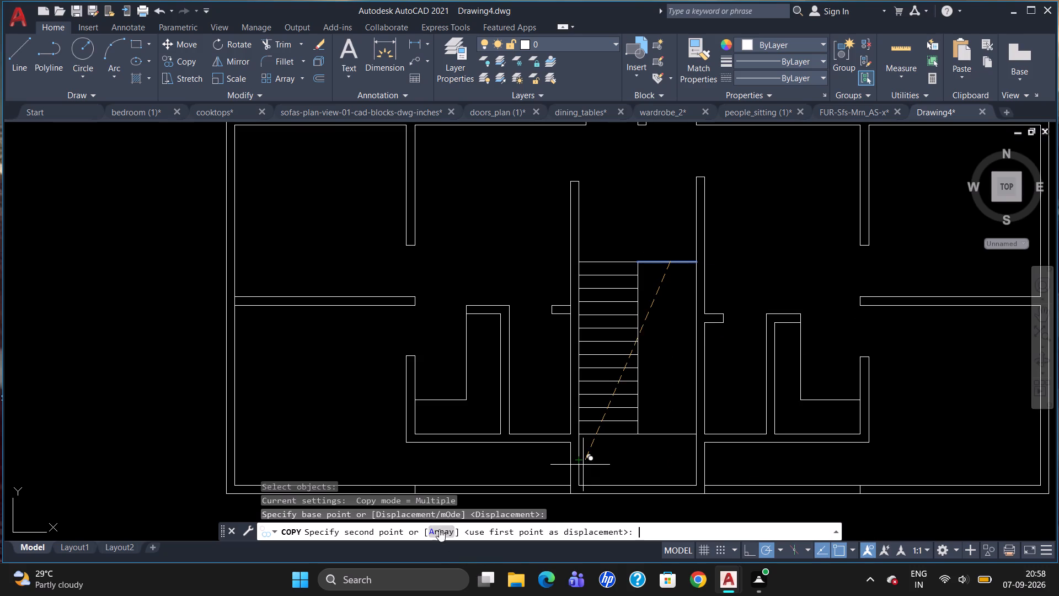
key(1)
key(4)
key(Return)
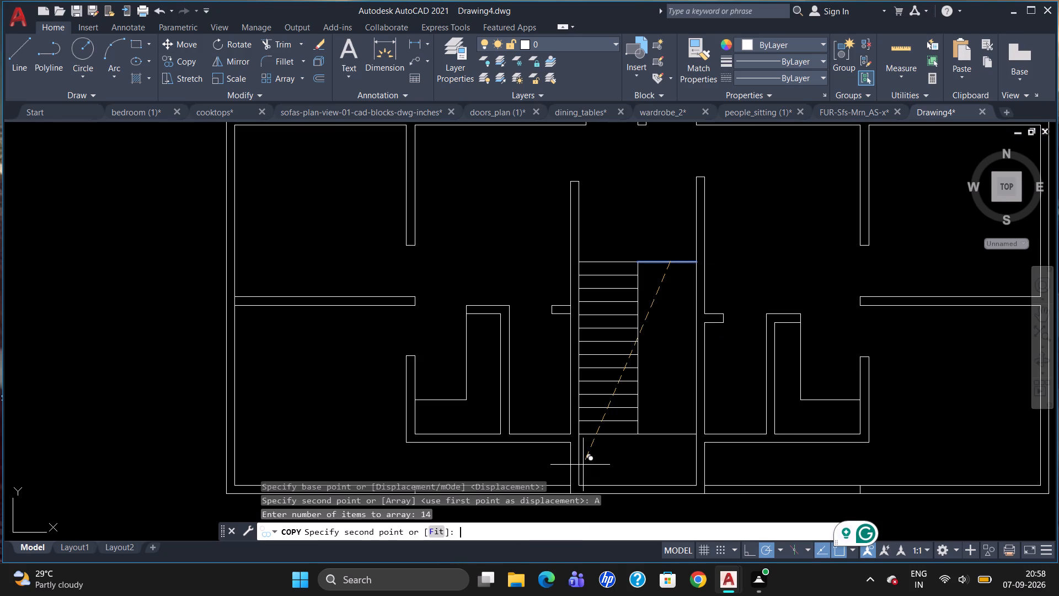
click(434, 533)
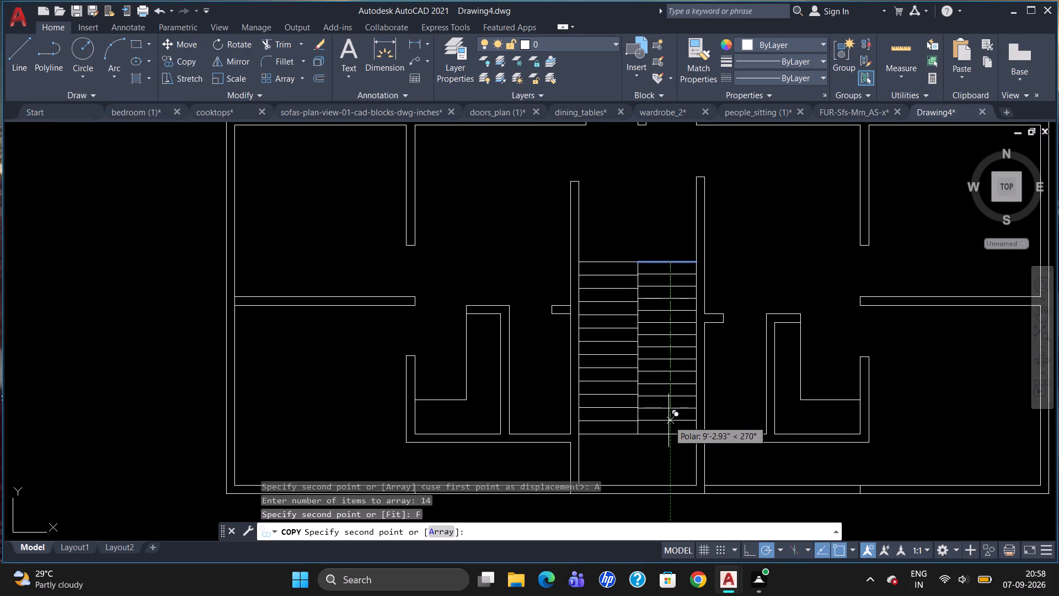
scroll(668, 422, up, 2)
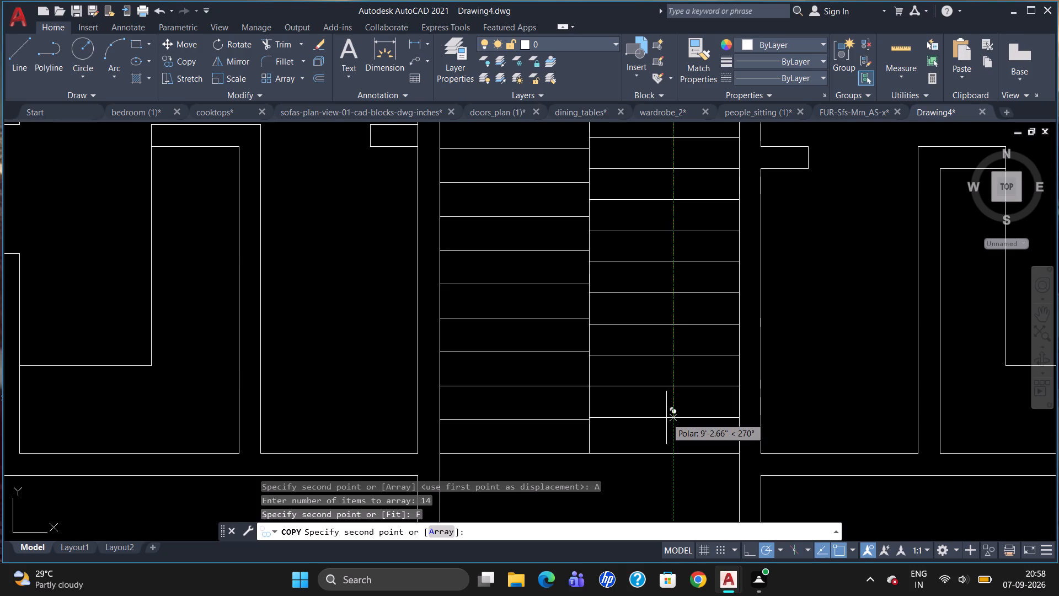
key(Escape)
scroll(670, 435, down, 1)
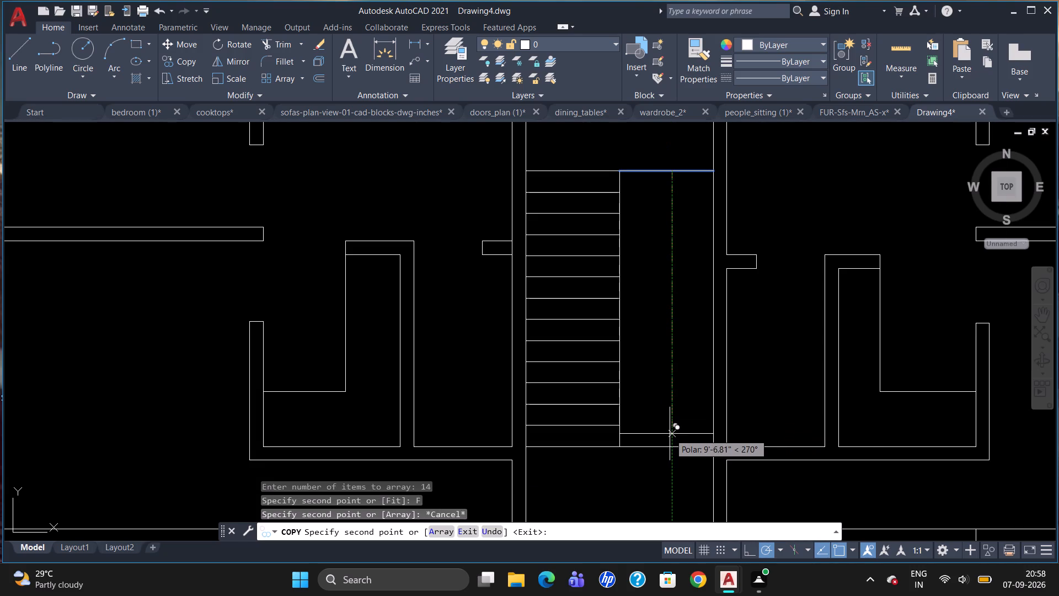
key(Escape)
Draw two horizontal tread lines, 3'-5" long, across the east flight, continuing the first two west treads below the northernmost line.
key(l)
key(Return)
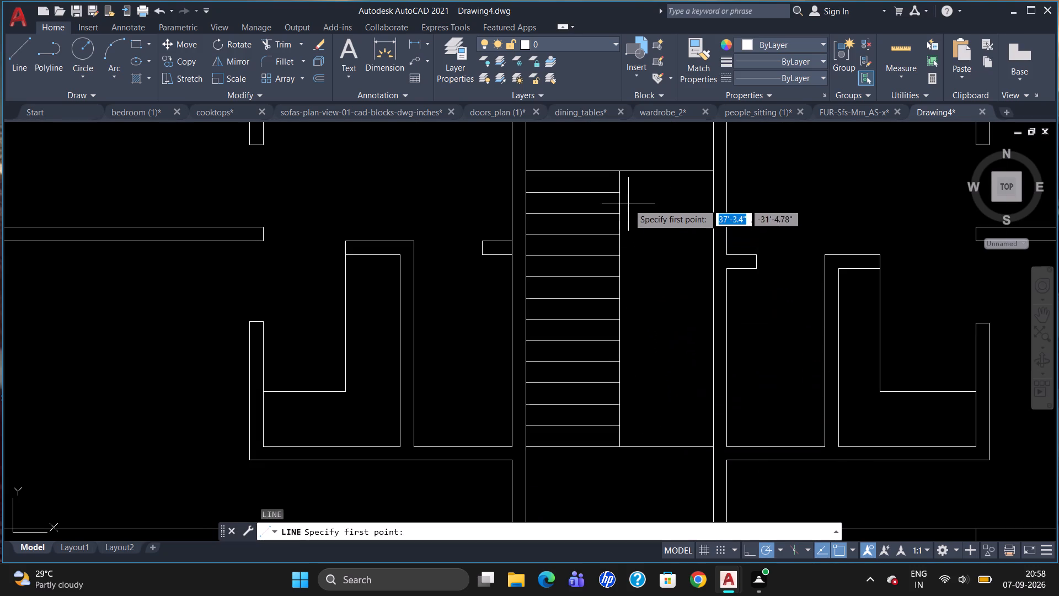
click(624, 193)
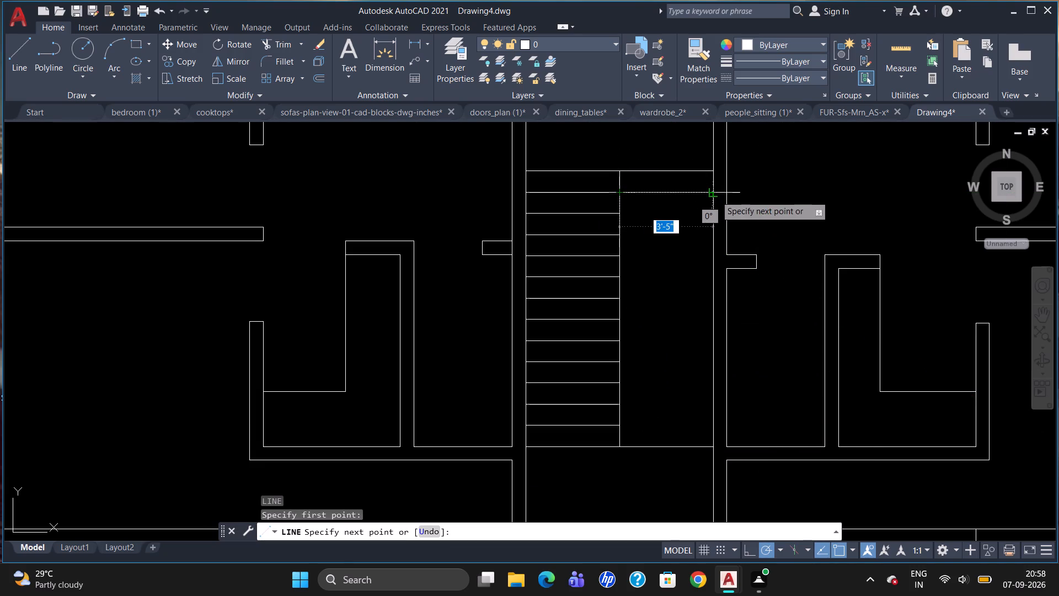
click(715, 195)
key(Escape)
key(l)
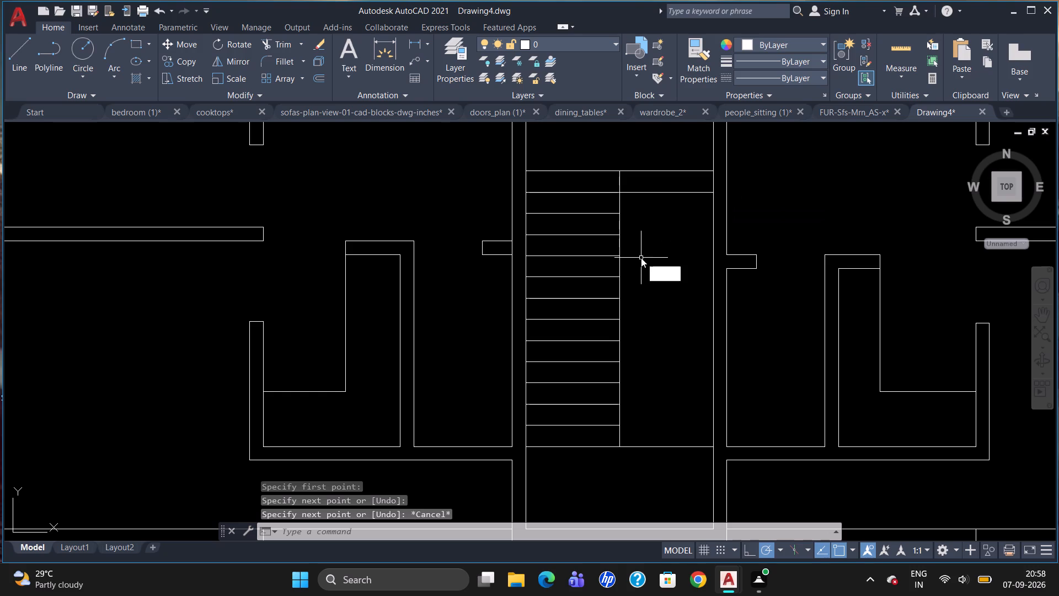
key(Return)
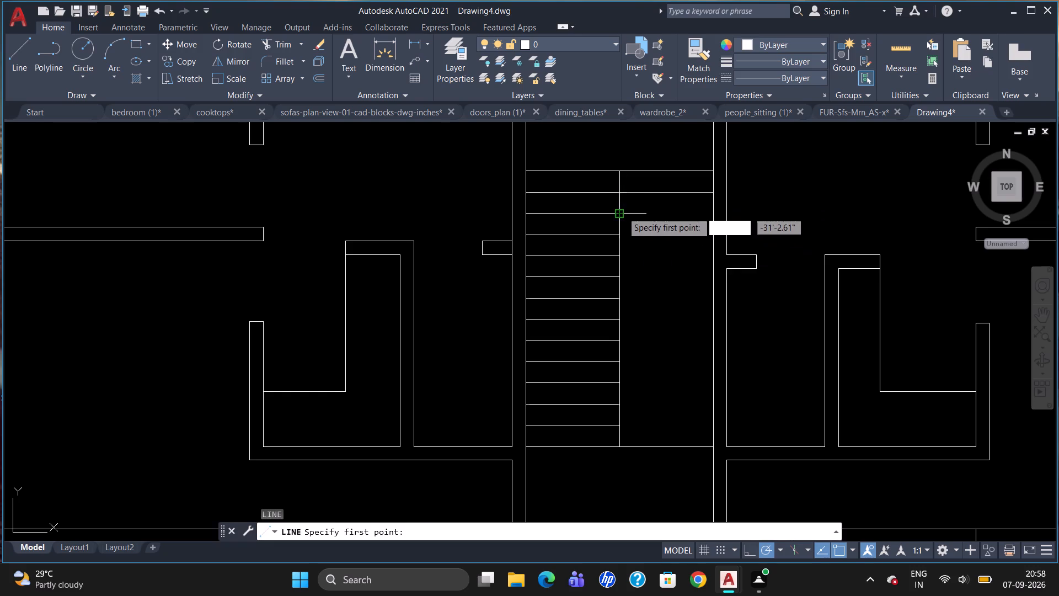
click(622, 212)
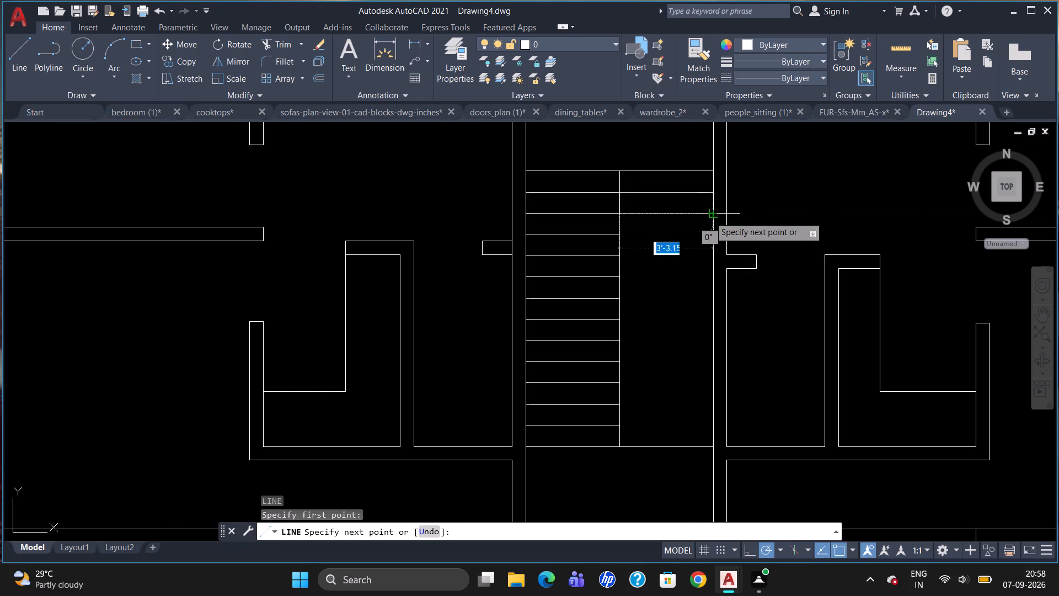
click(710, 216)
key(Escape)
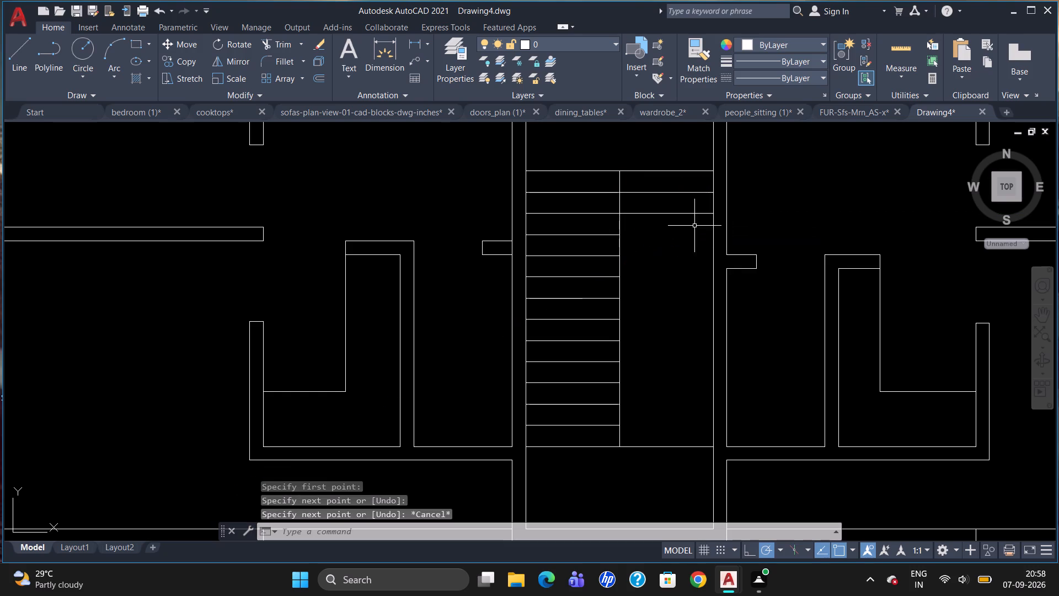
Draw the third and fourth tread lines below the northernmost line across the east flight, from the west treads' ends to the east stair wall.
key(l)
key(Return)
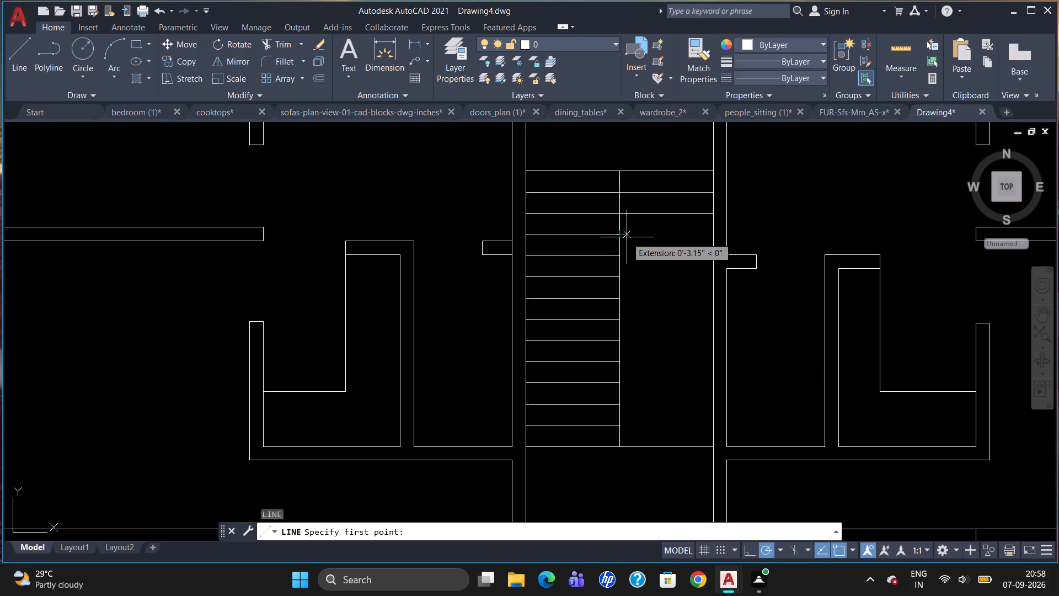
click(622, 234)
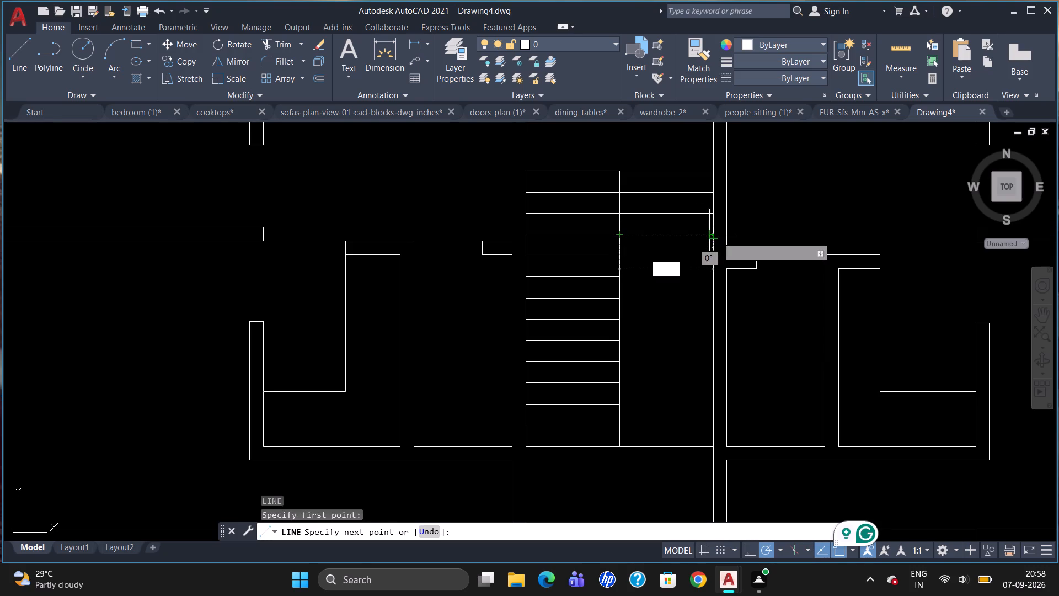
click(713, 236)
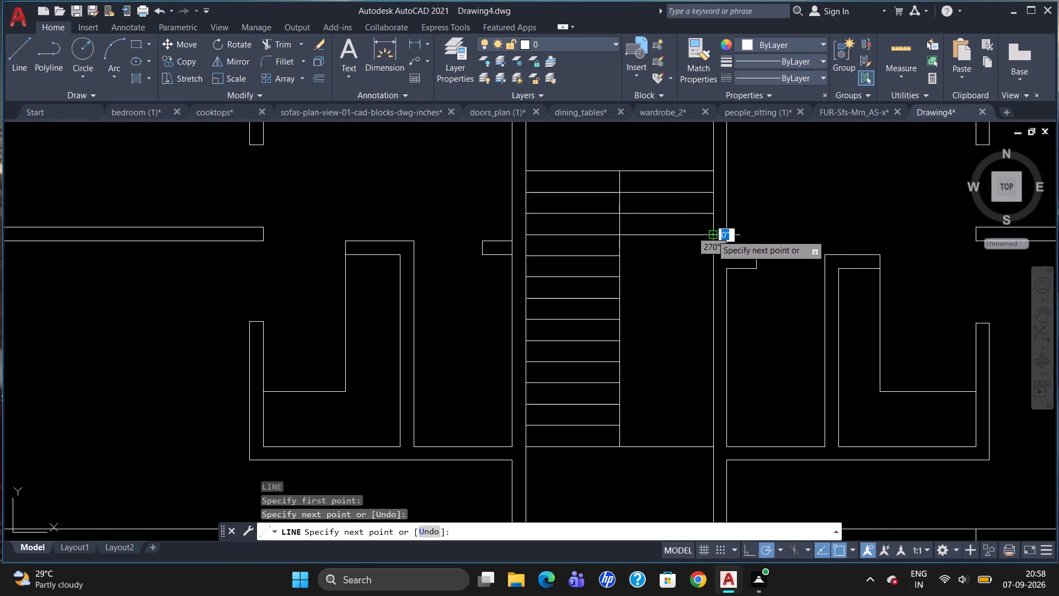
key(Escape)
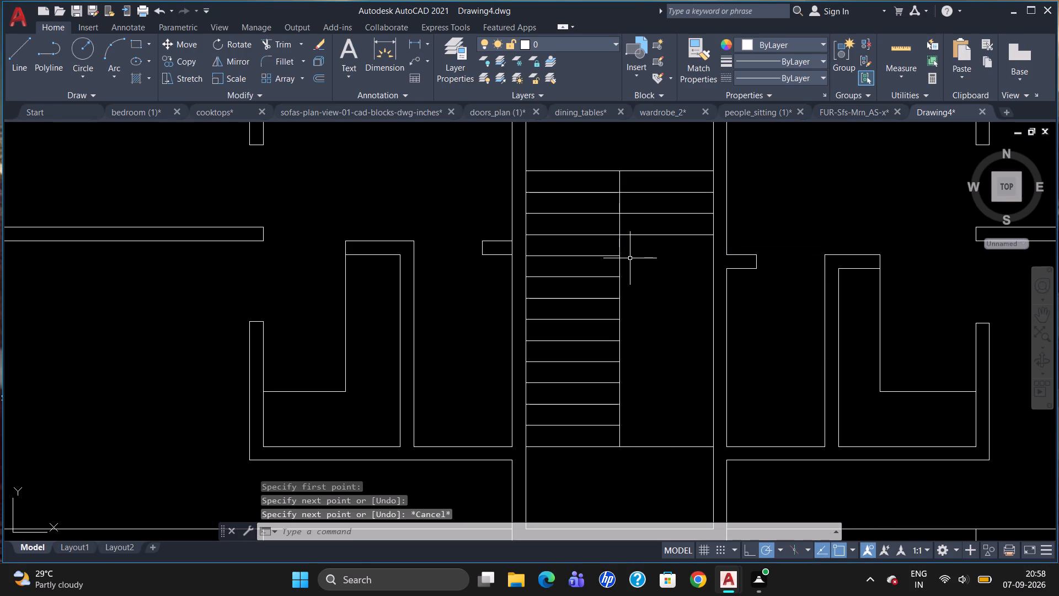
key(l)
key(Return)
drag(624, 258, 646, 261)
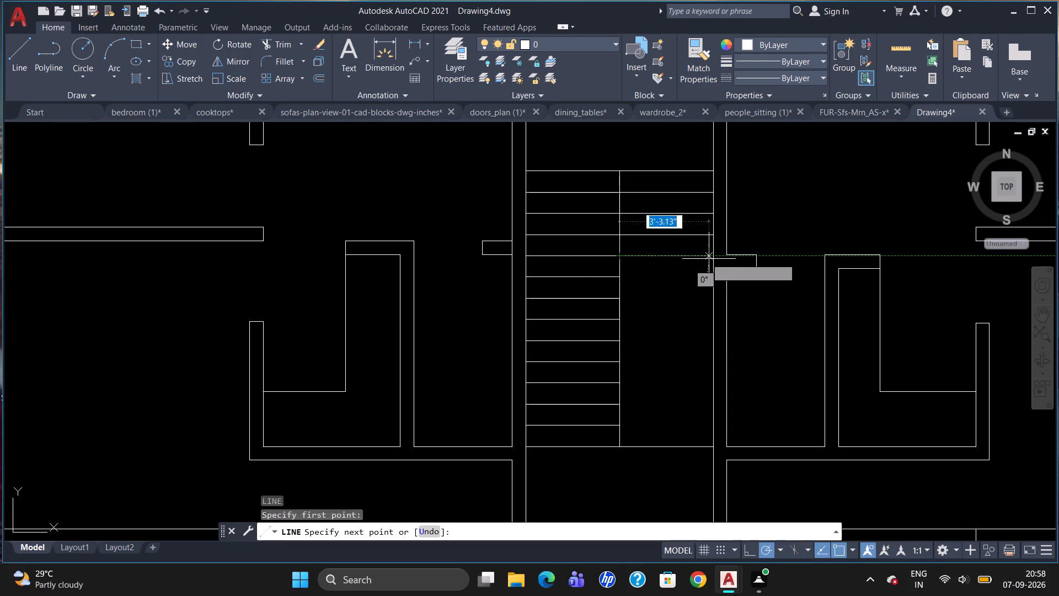
click(715, 258)
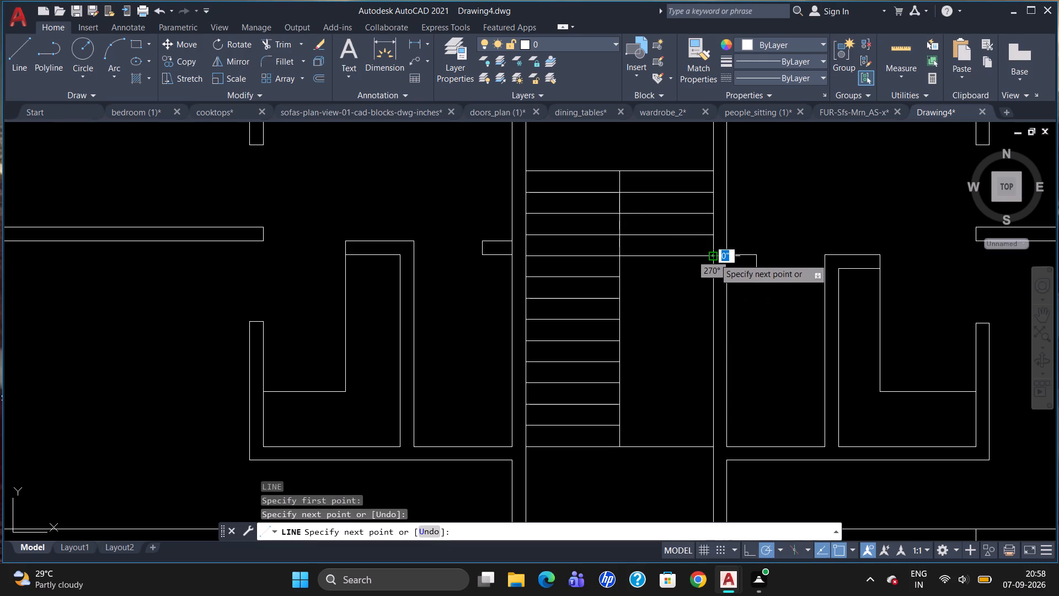
key(Escape)
Draw the fifth tread line below the northernmost line across the east flight, level with the matching west tread, to the east stair wall.
key(l)
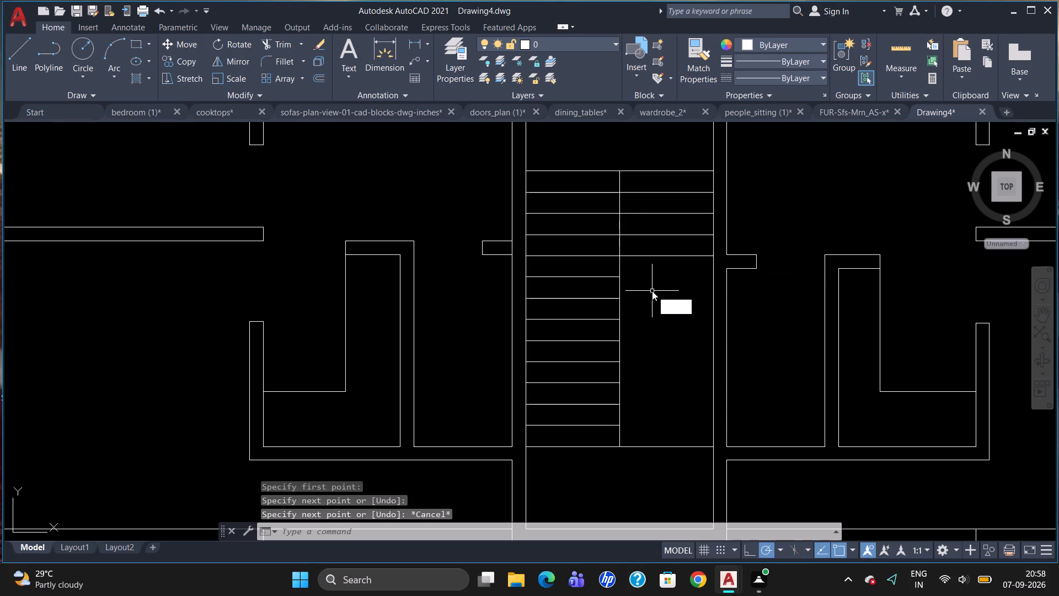
key(Return)
click(622, 279)
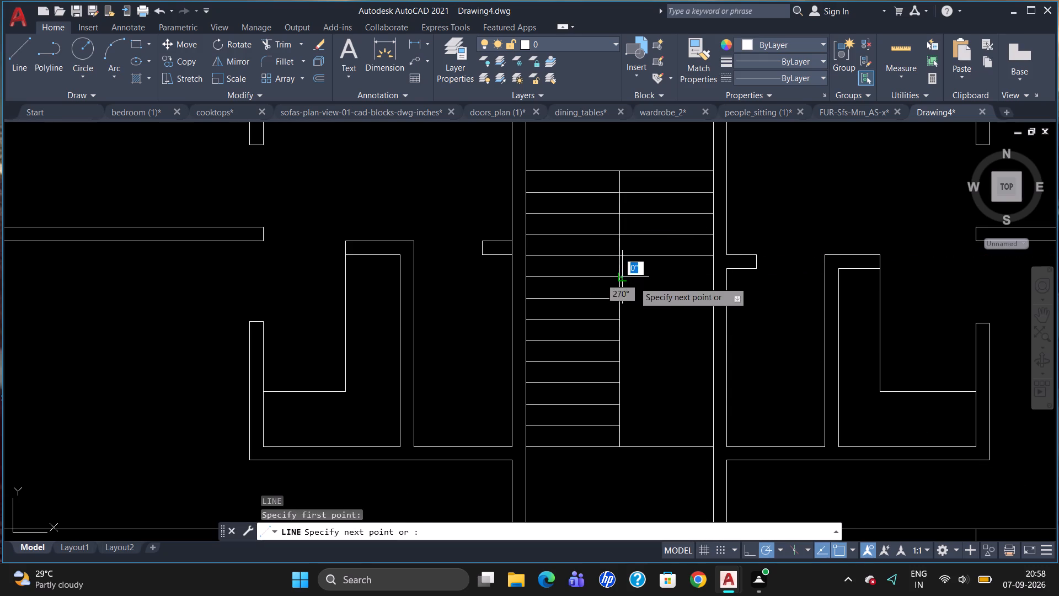
click(716, 274)
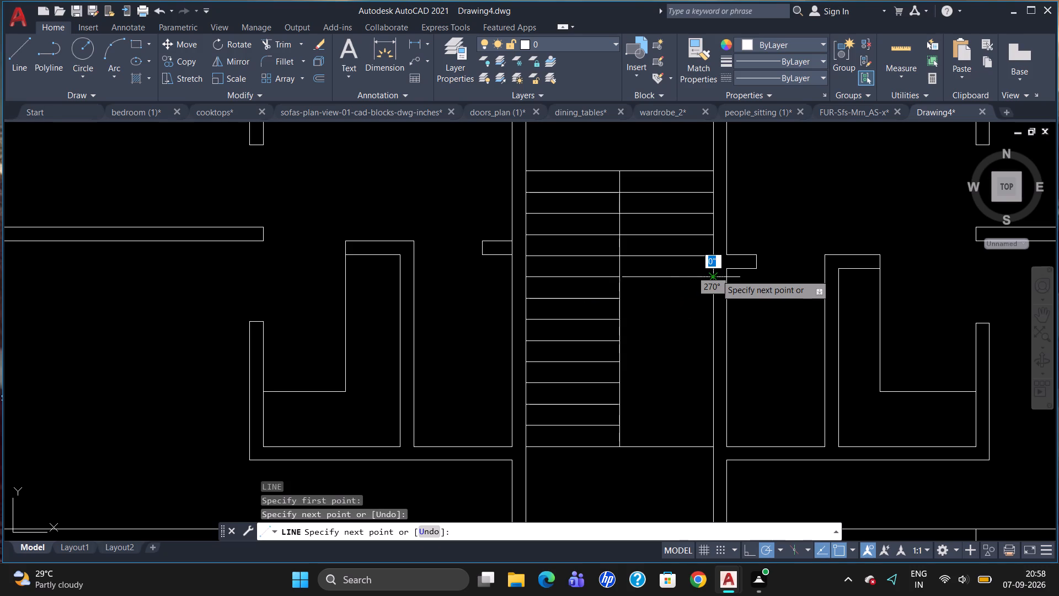
key(Escape)
Extend the fifth east tread line westward to the stair centre line.
scroll(642, 281, up, 2)
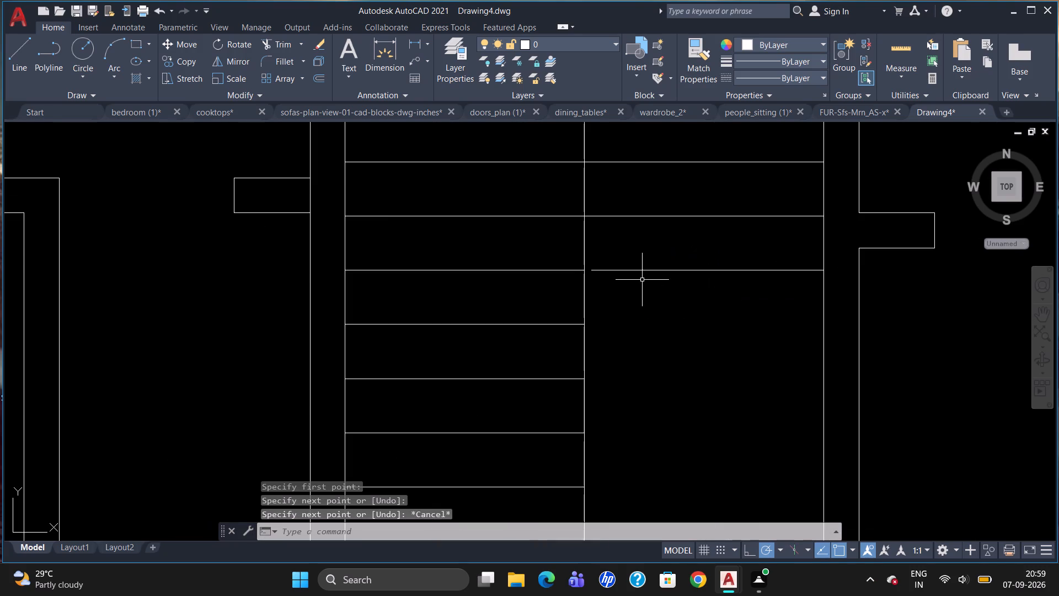
click(584, 285)
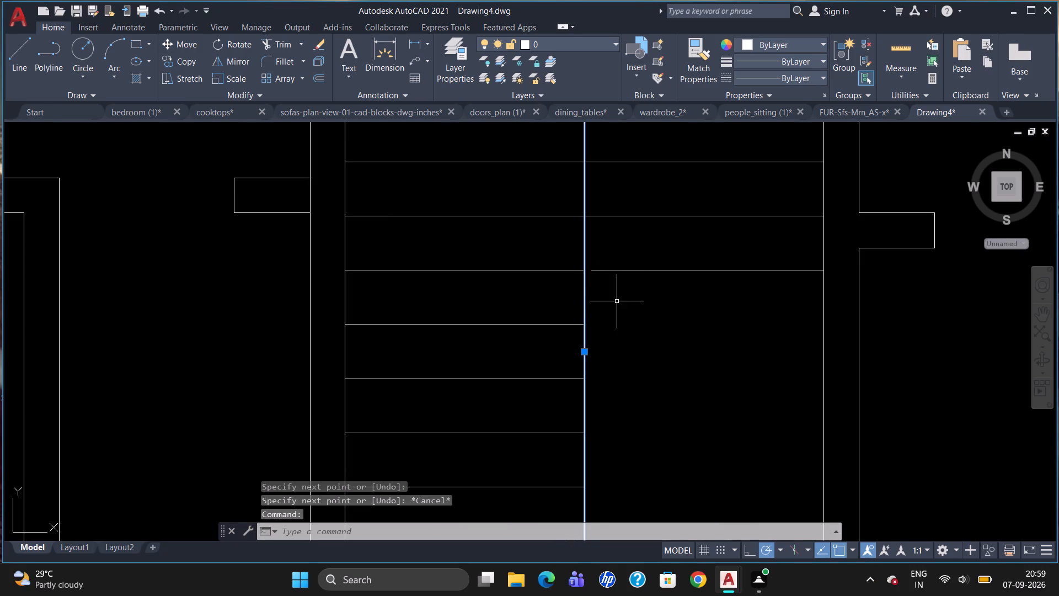
text(EX)
key(Return)
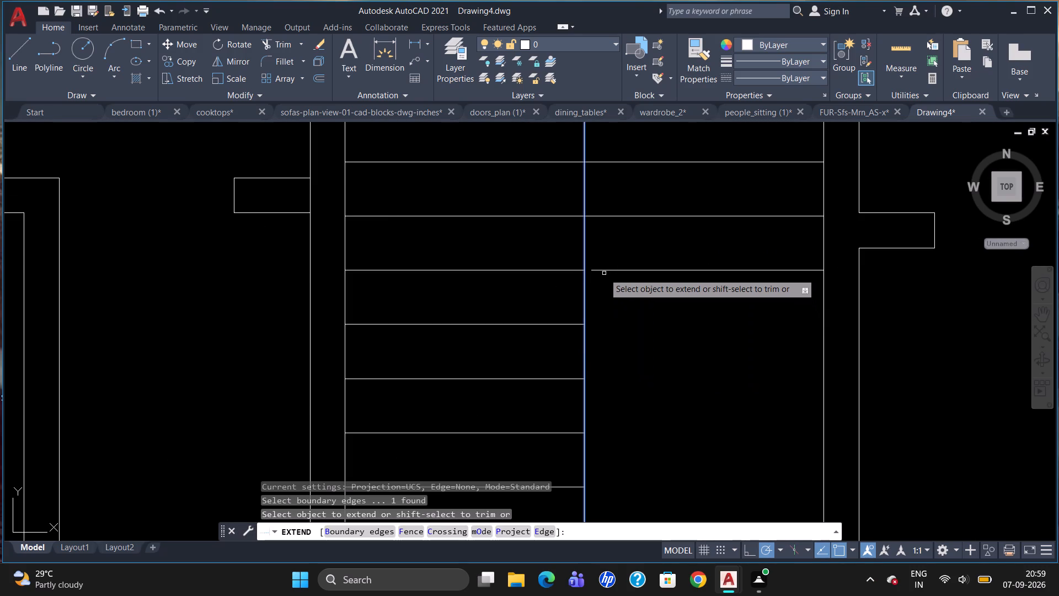
click(604, 272)
key(Escape)
scroll(616, 300, down, 1)
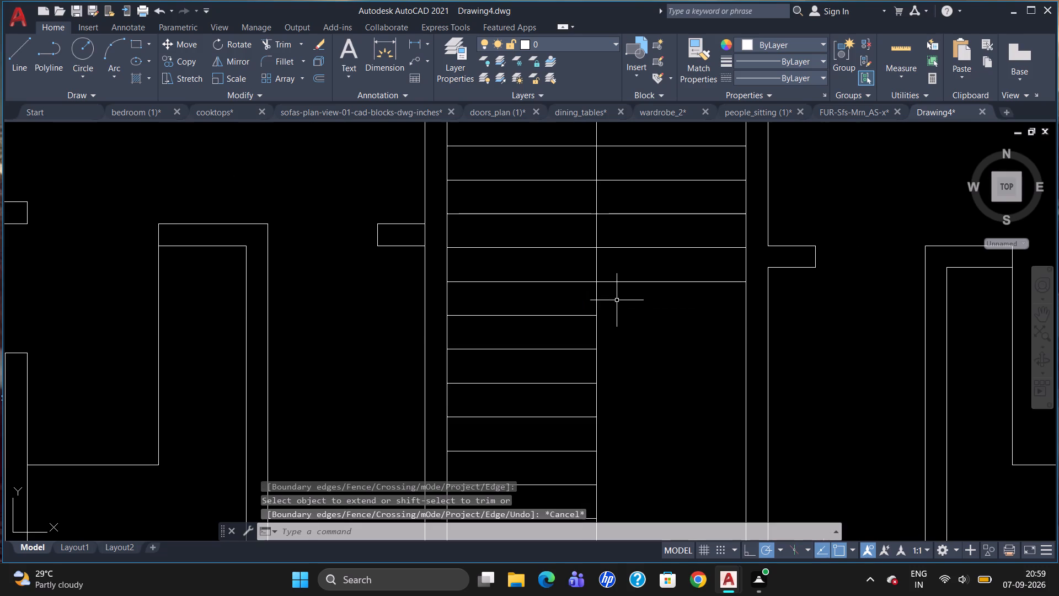
Draw the sixth tread line below the northernmost line across the east flight, from the centre line to the east stair wall.
key(l)
key(Return)
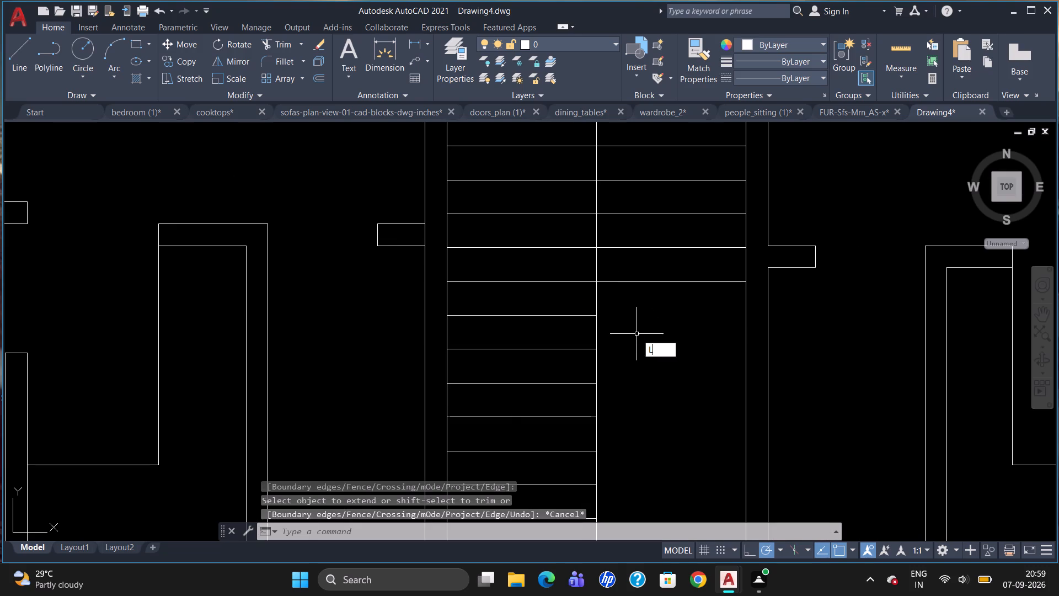
click(599, 316)
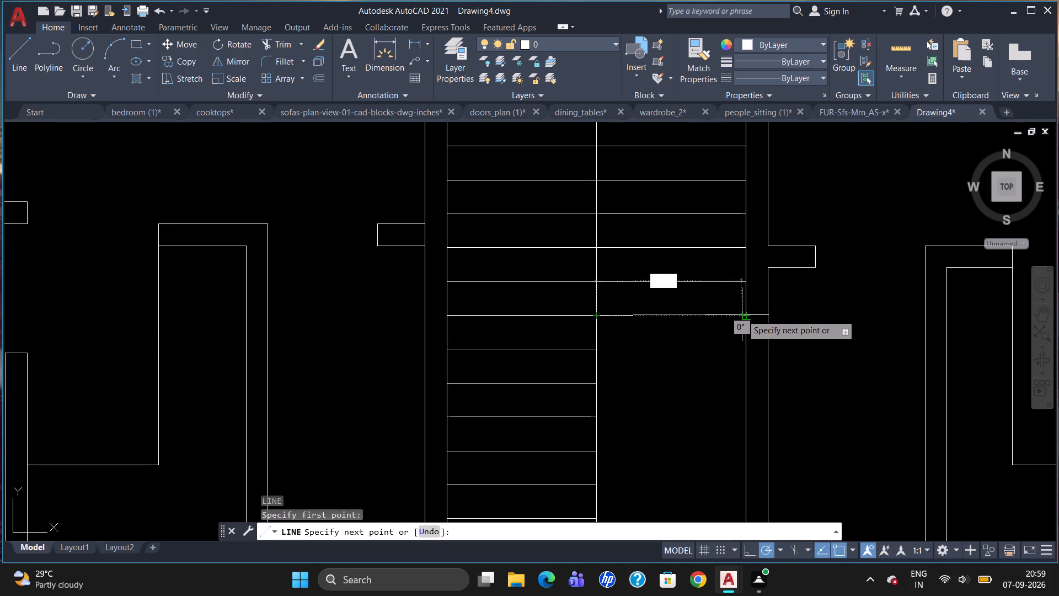
click(745, 313)
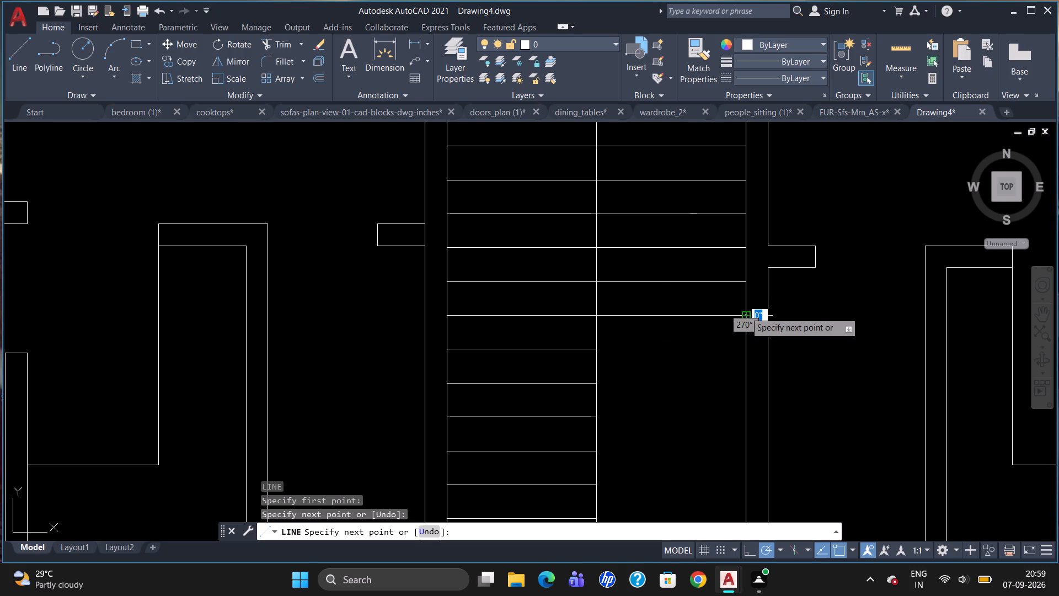
key(Escape)
Draw the seventh tread line below the northernmost line across the east flight, from the centre line to the east stair wall.
scroll(691, 289, down, 2)
key(l)
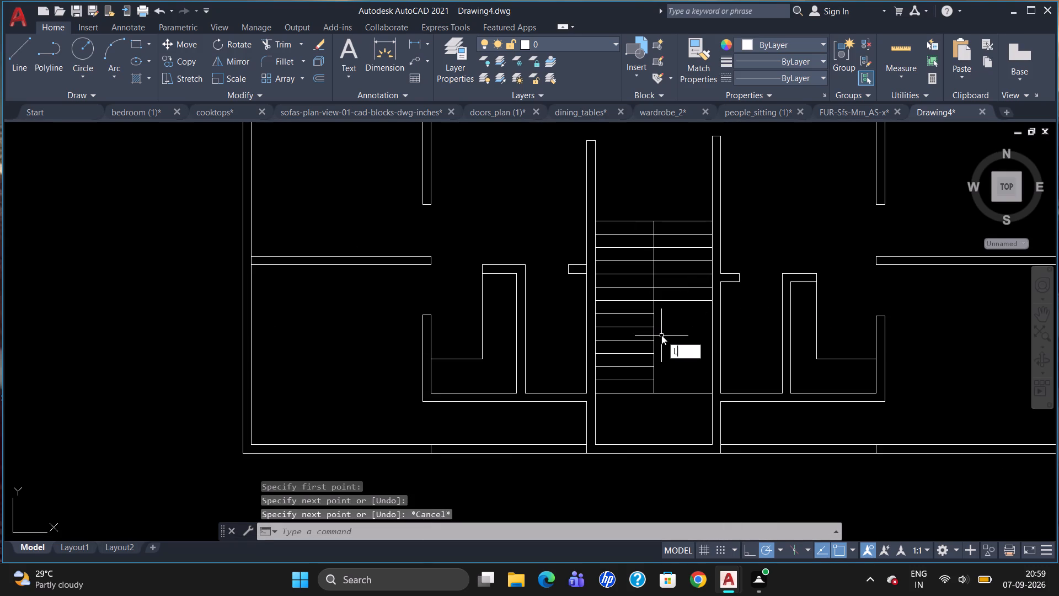
key(Return)
scroll(662, 333, up, 3)
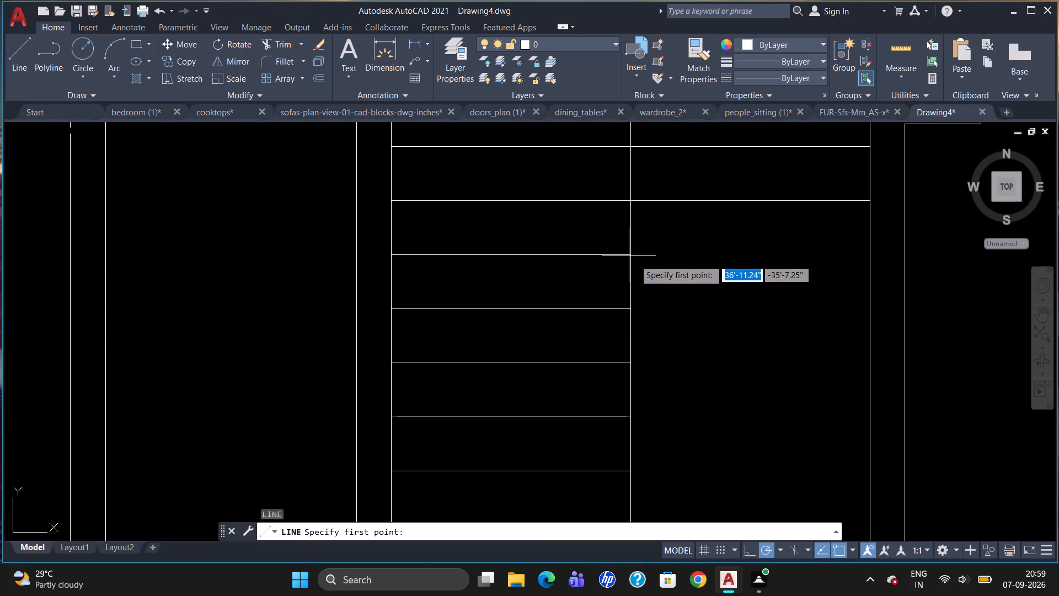
click(634, 259)
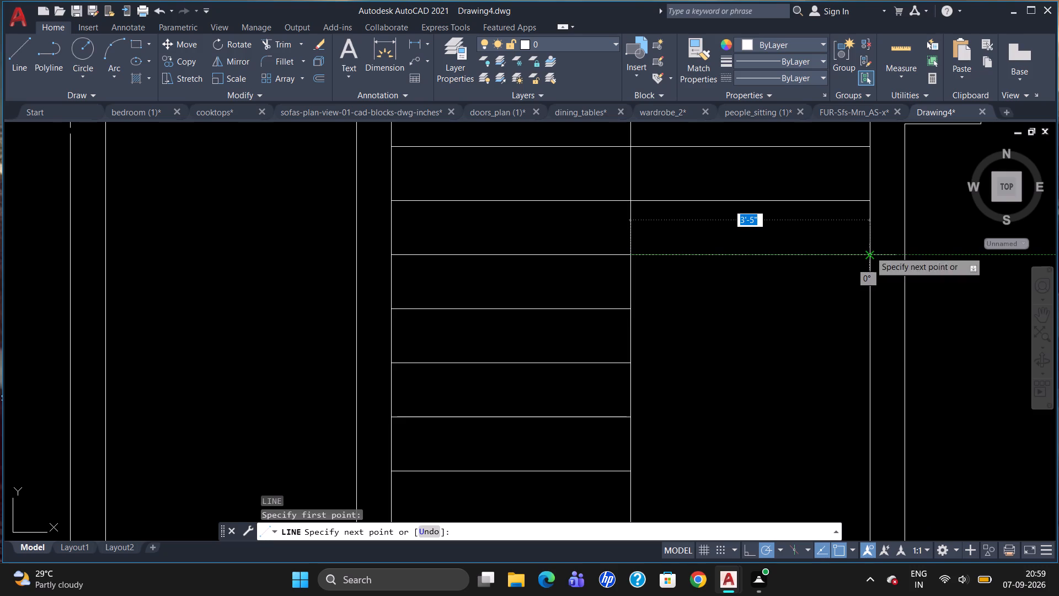
click(870, 251)
key(Escape)
scroll(712, 297, down, 2)
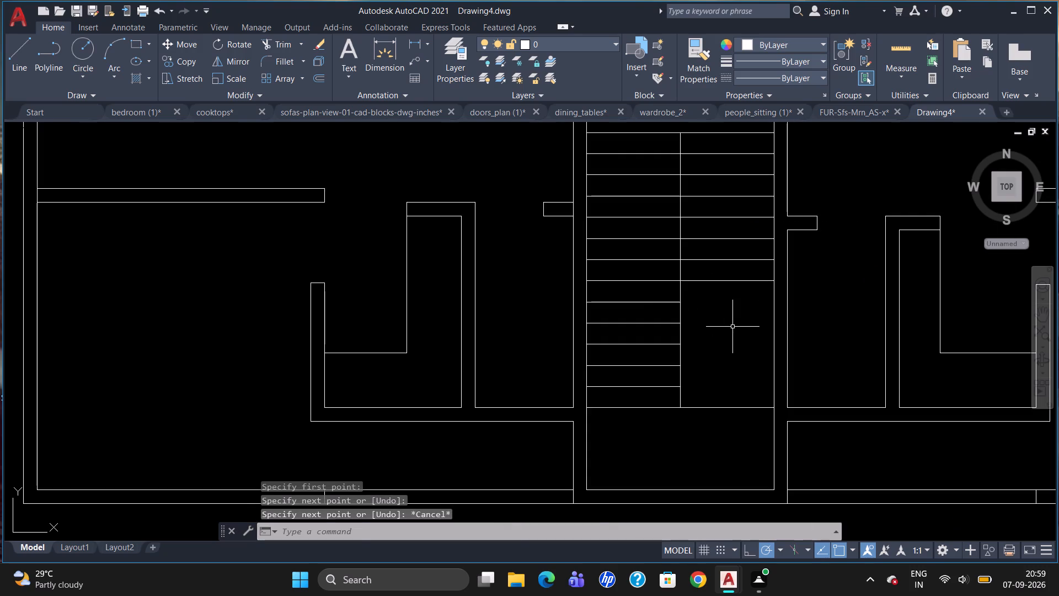
Draw the eighth tread line below the northernmost line across the east flight, from the centre line to the east stair wall.
scroll(732, 327, up, 2)
scroll(712, 320, down, 2)
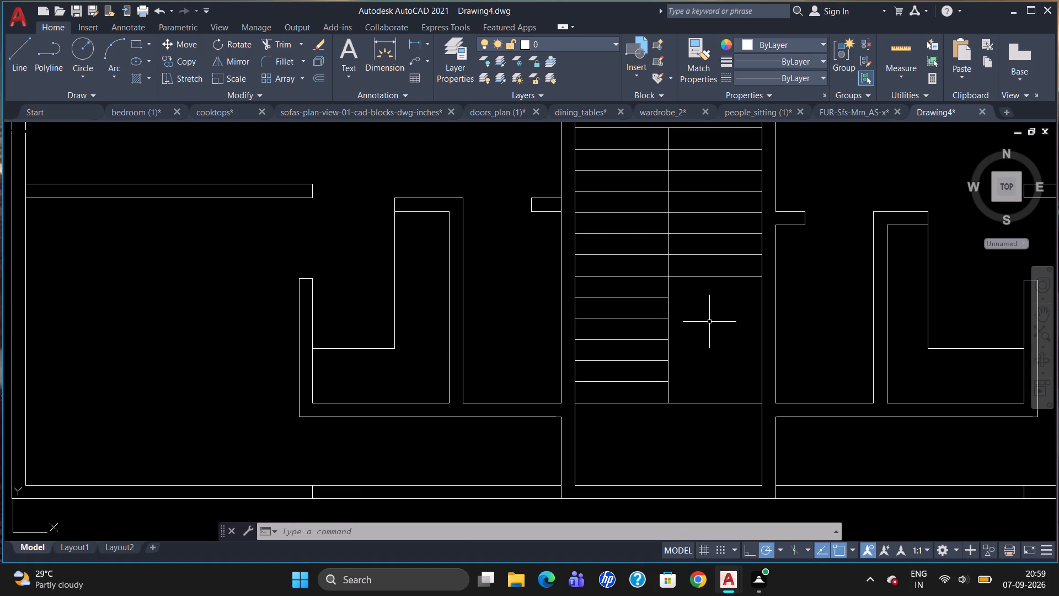
key(l)
key(Return)
click(666, 295)
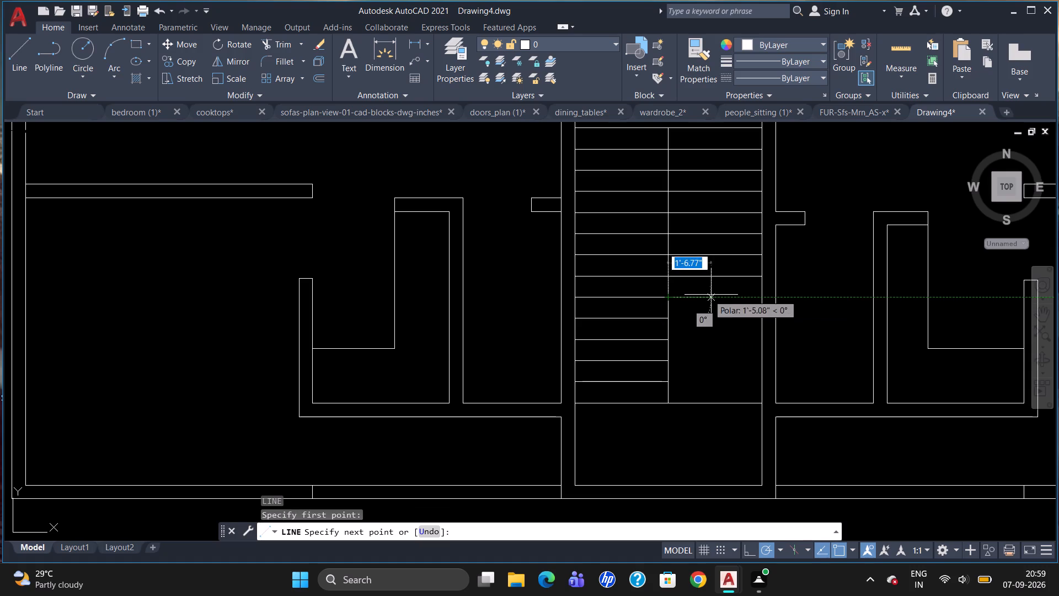
click(758, 297)
key(Escape)
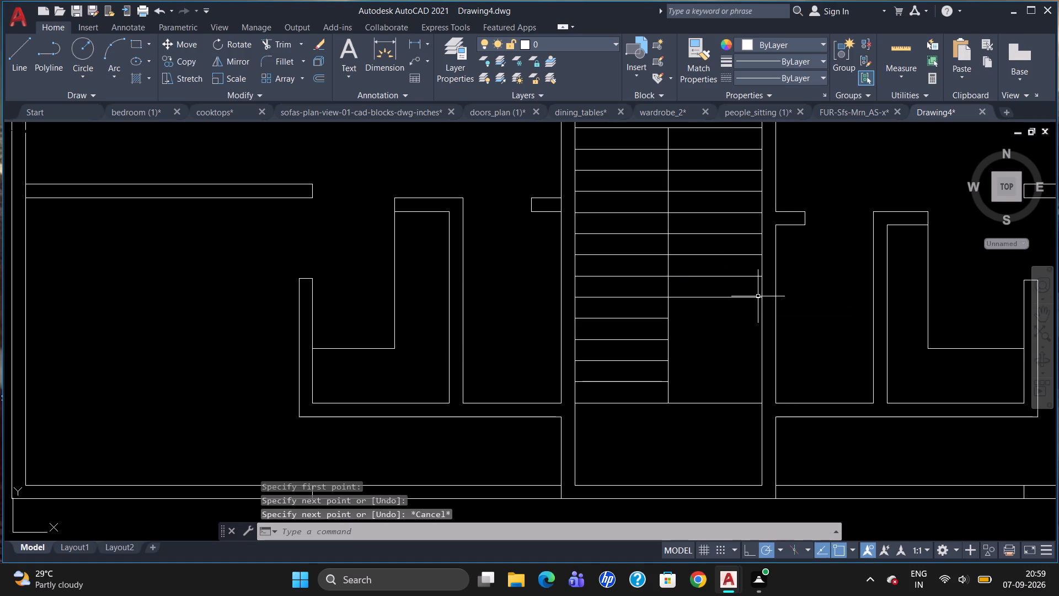
Draw the ninth and tenth tread lines below the northernmost line across the east flight, level with the matching west treads.
key(l)
key(Return)
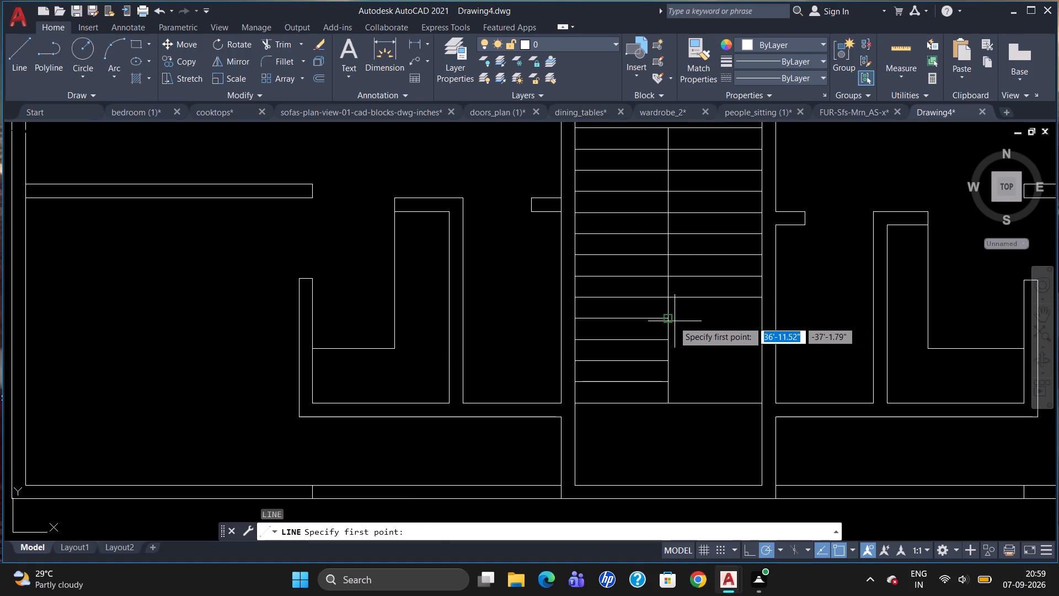
drag(669, 321, 677, 322)
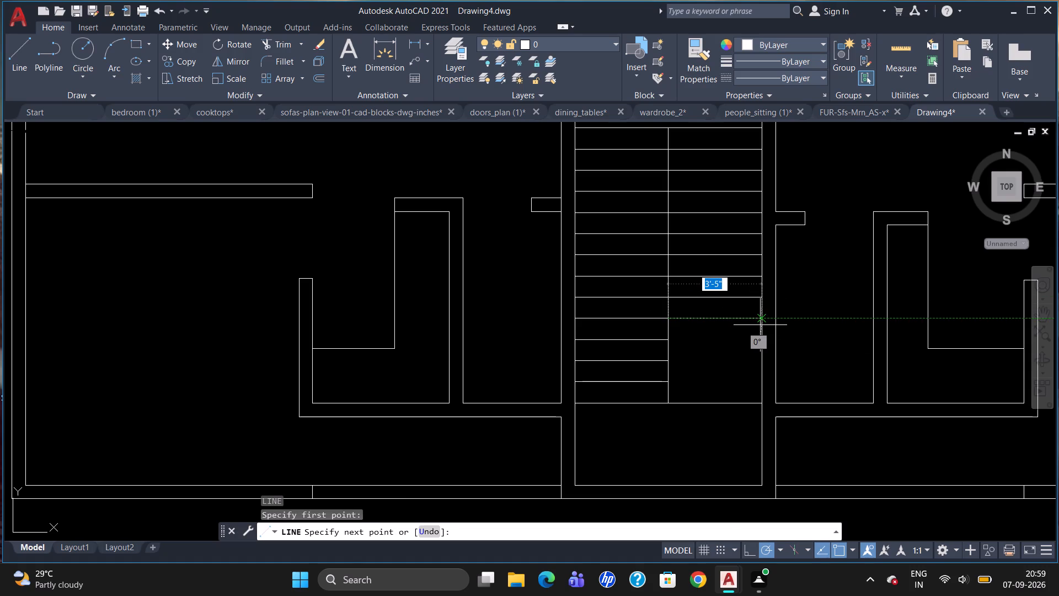
click(760, 325)
key(Escape)
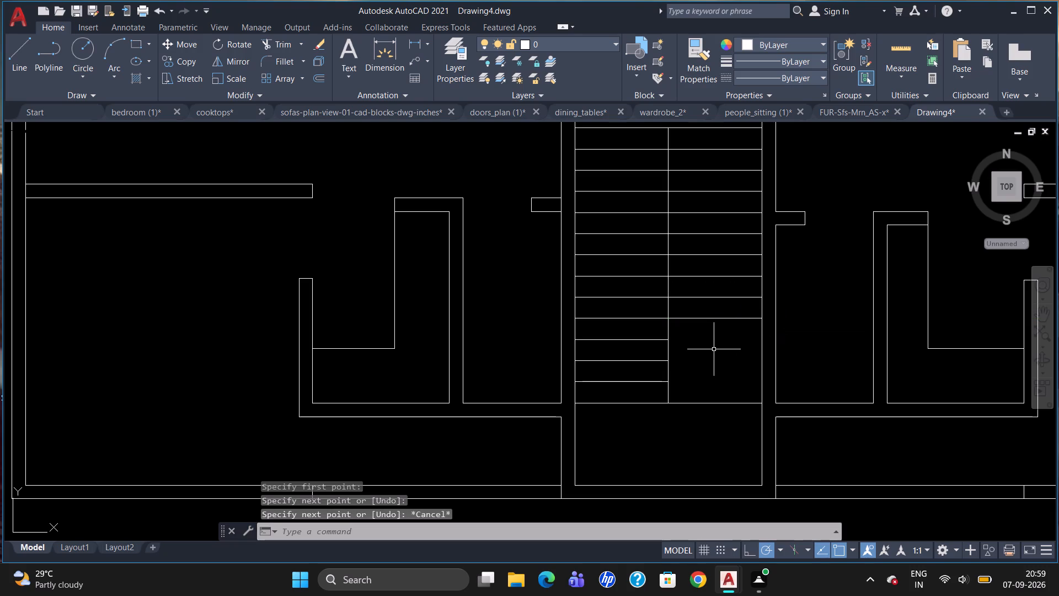
key(l)
key(Return)
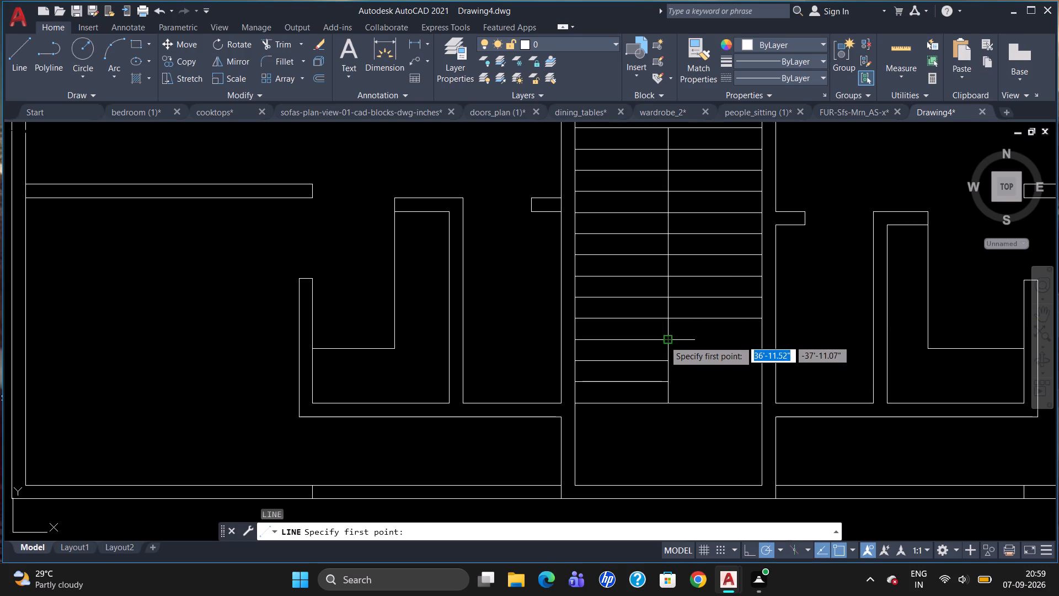
drag(664, 340, 675, 343)
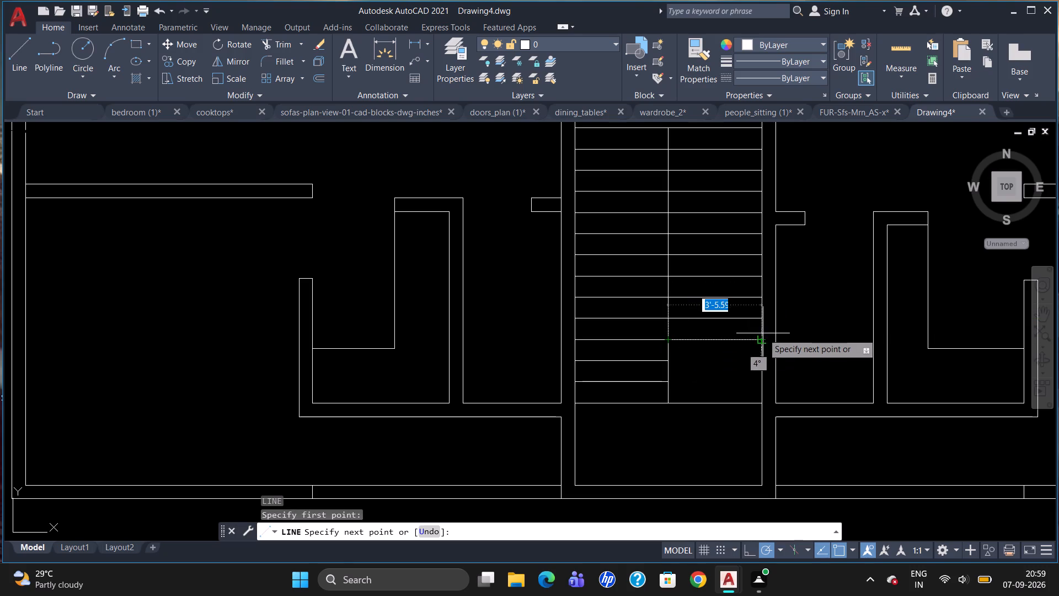
click(763, 338)
key(Escape)
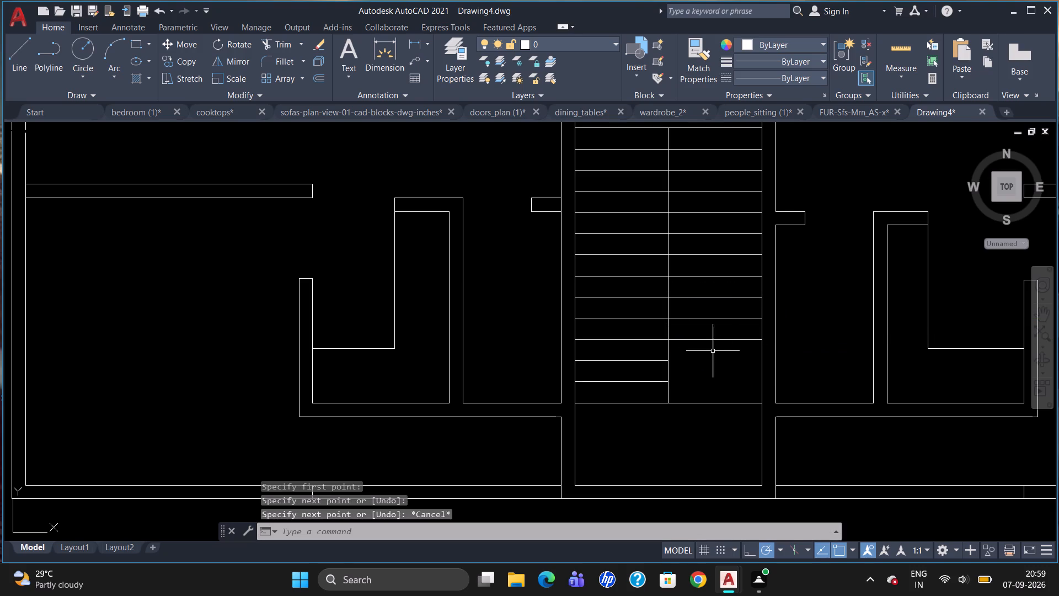
Draw the eleventh and twelfth tread lines below the northernmost line across the east flight, from the centre line to the east stair wall.
key(l)
key(Return)
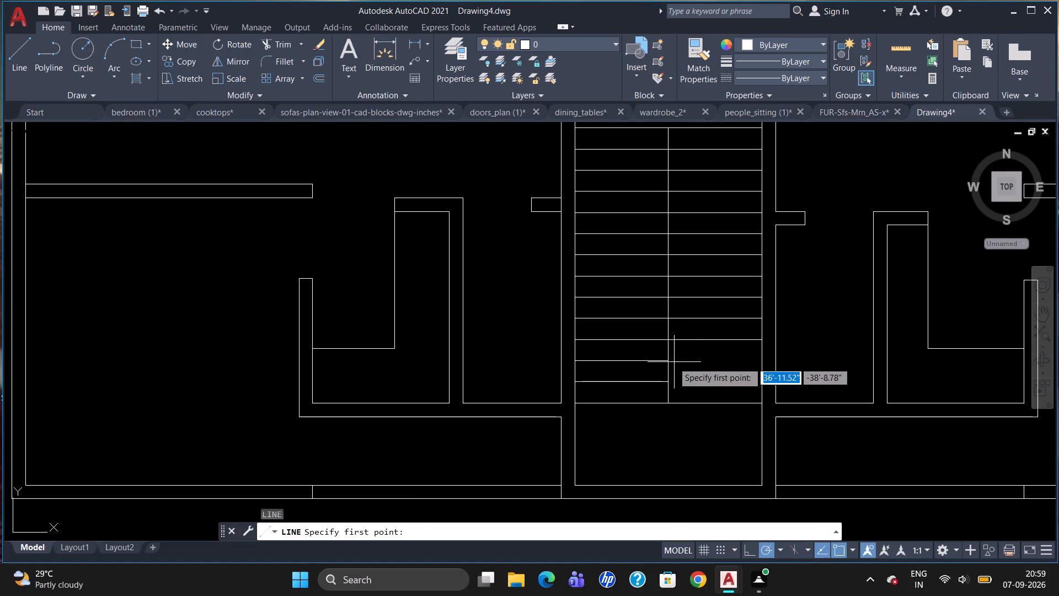
click(673, 362)
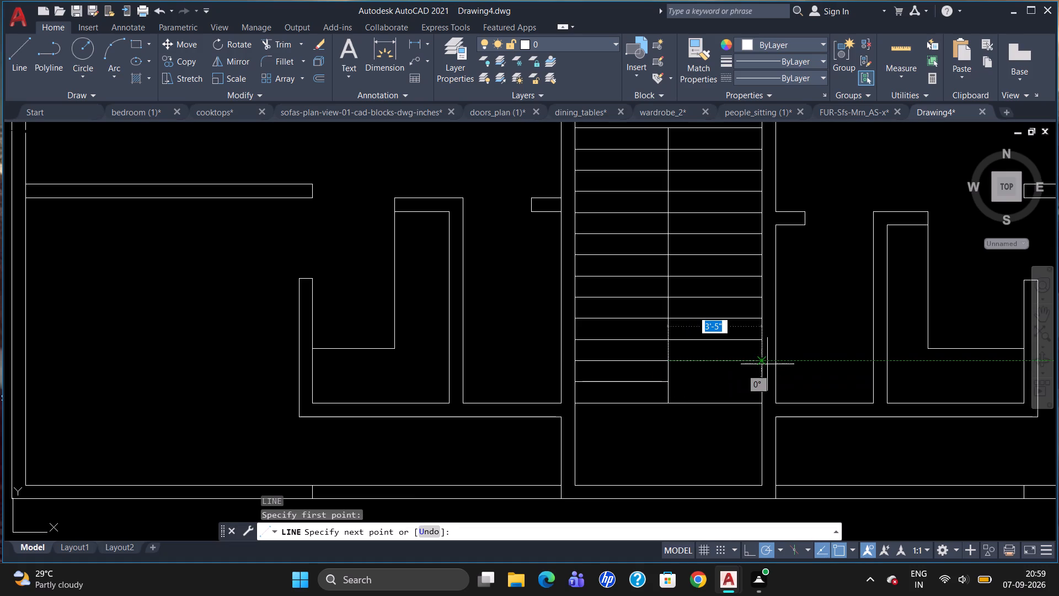
click(765, 364)
key(Escape)
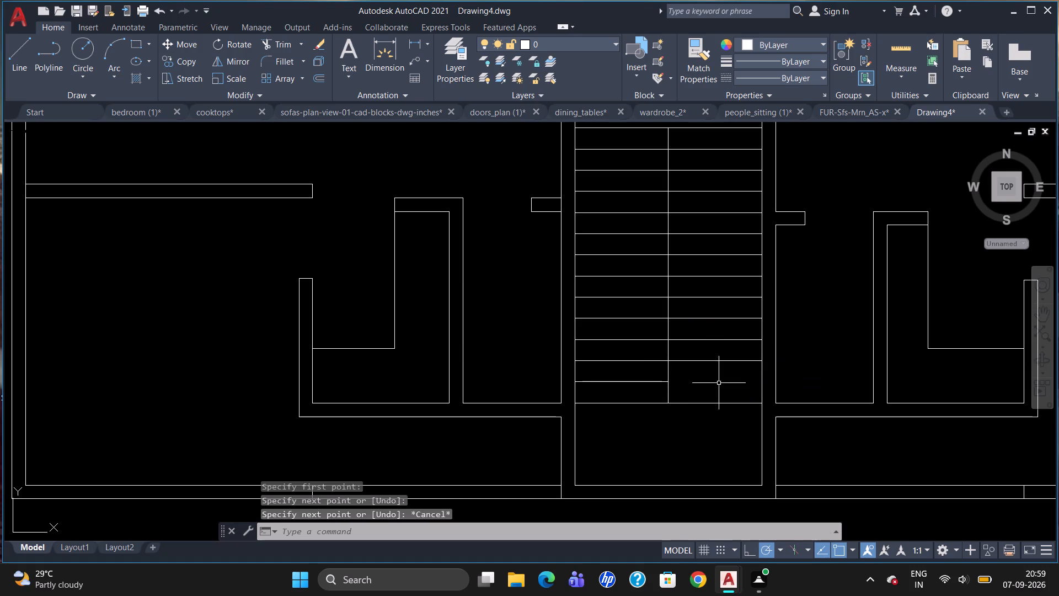
key(l)
key(Return)
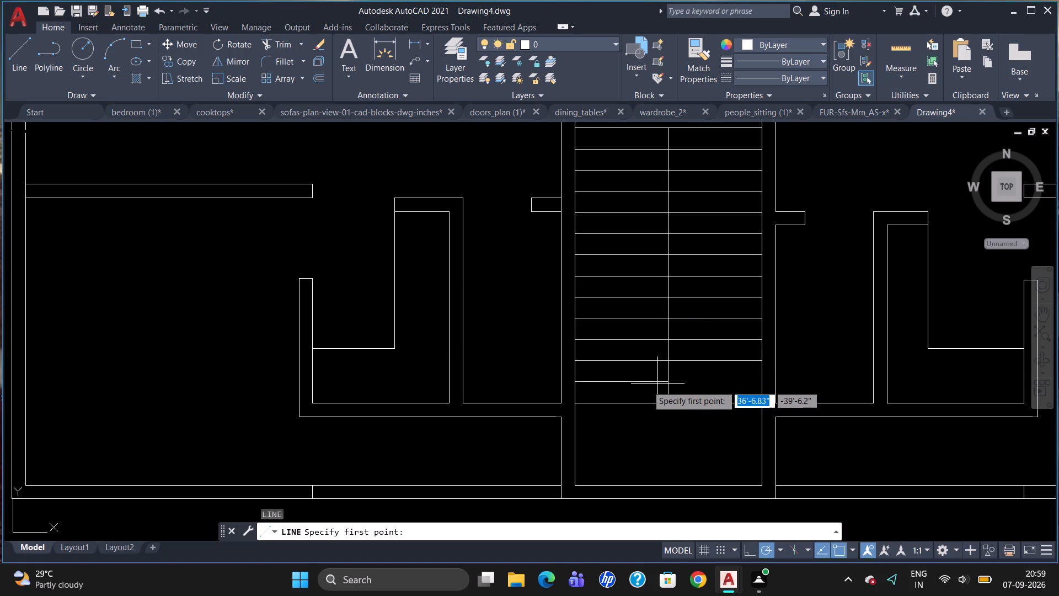
click(668, 384)
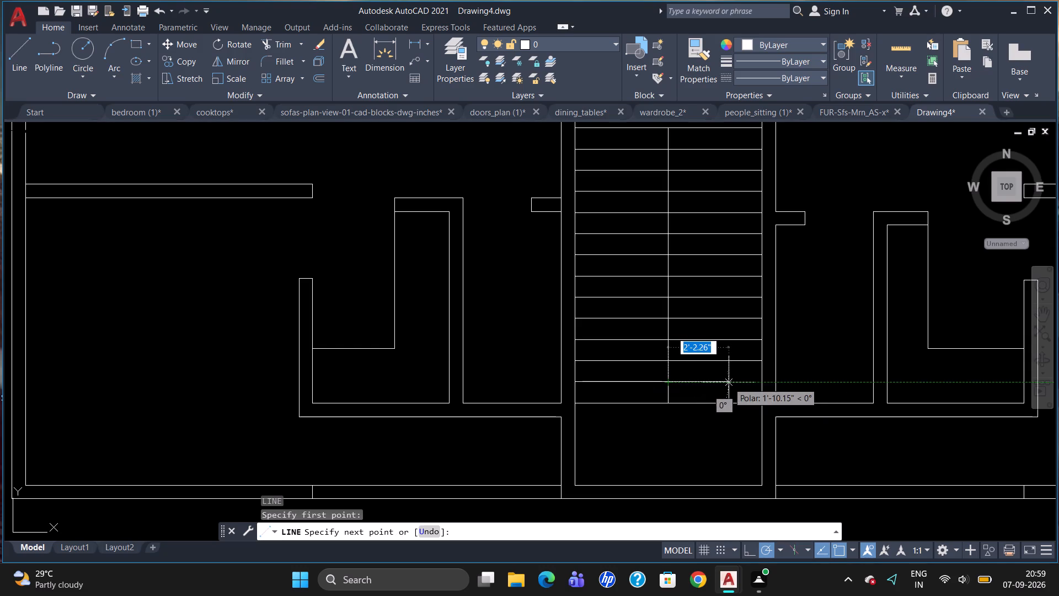
click(760, 381)
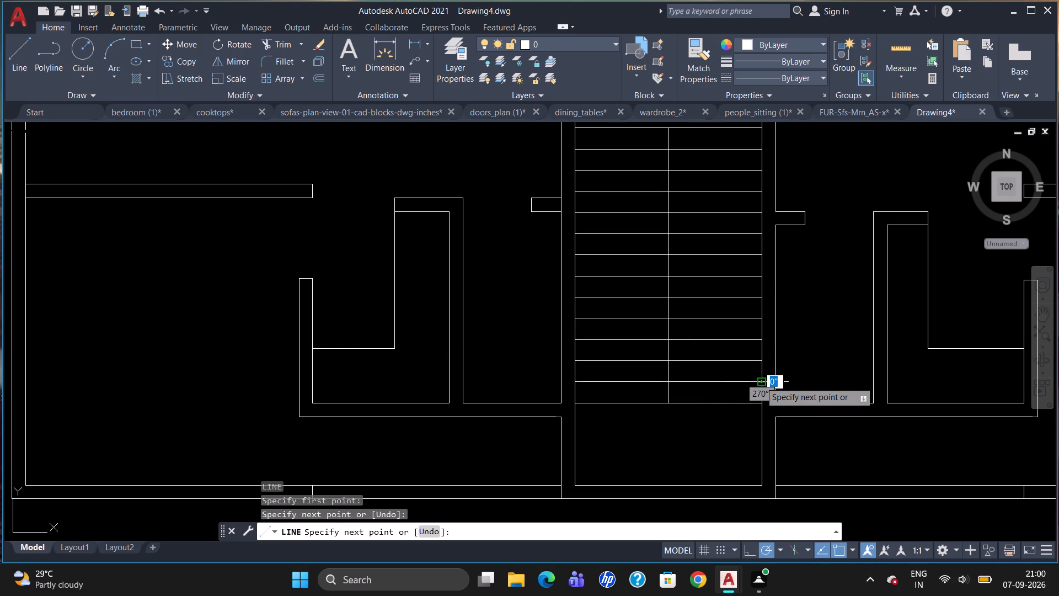
key(Escape)
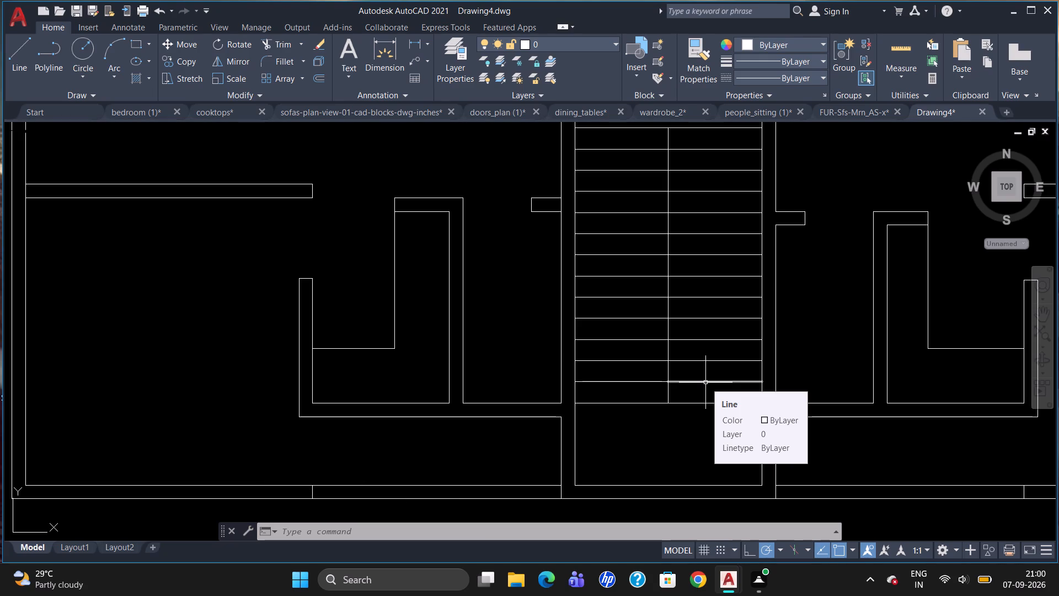
key(Escape)
Draw a U-shaped walk line about 11'-7" south from the west flight's northernmost line, east across the landing, and north up the east flight.
scroll(694, 395, down, 1)
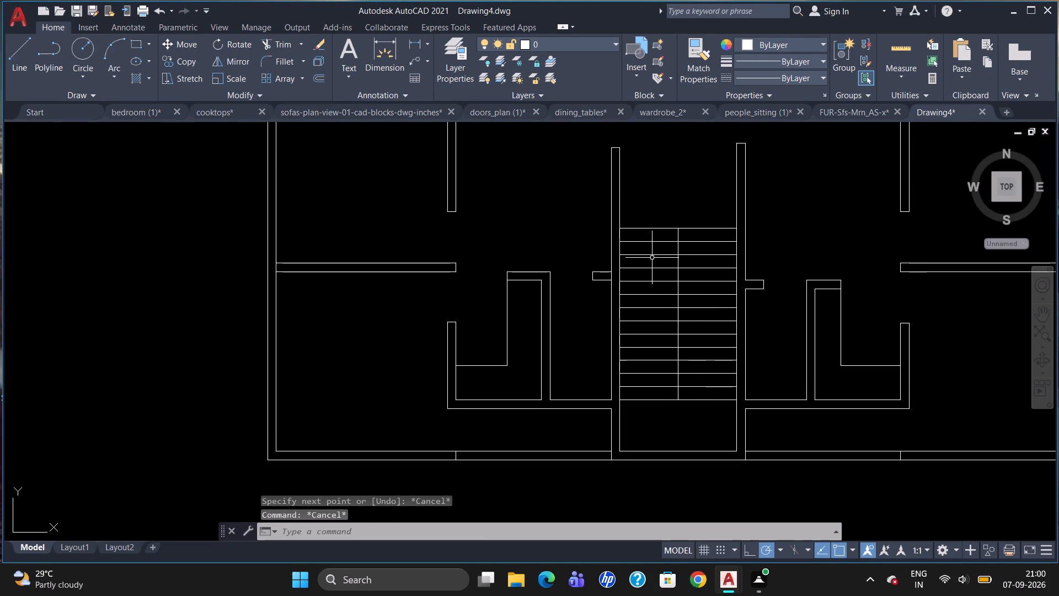
key(l)
key(Return)
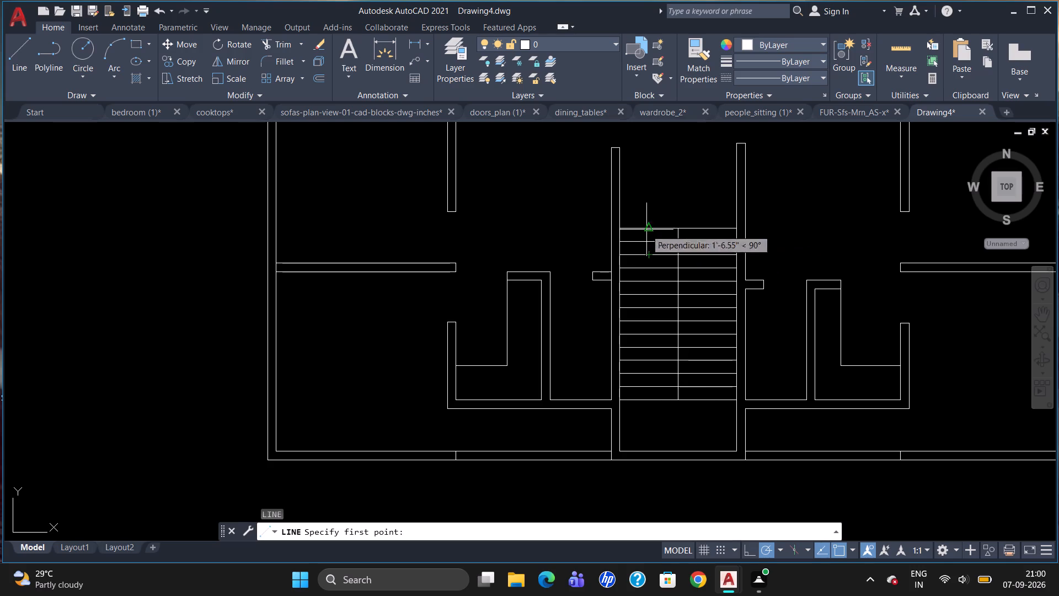
click(649, 228)
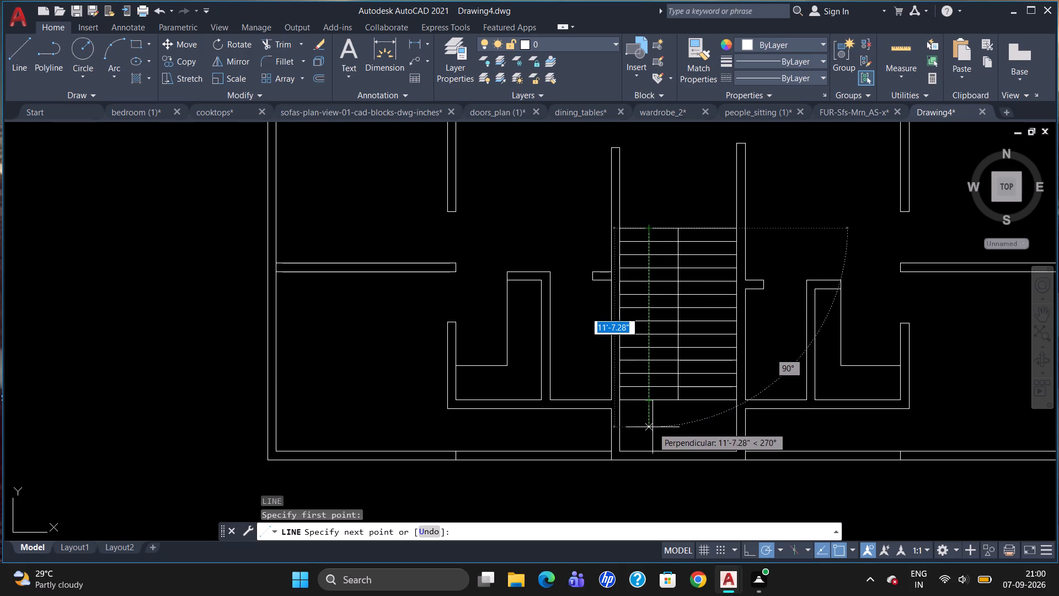
click(653, 427)
click(712, 430)
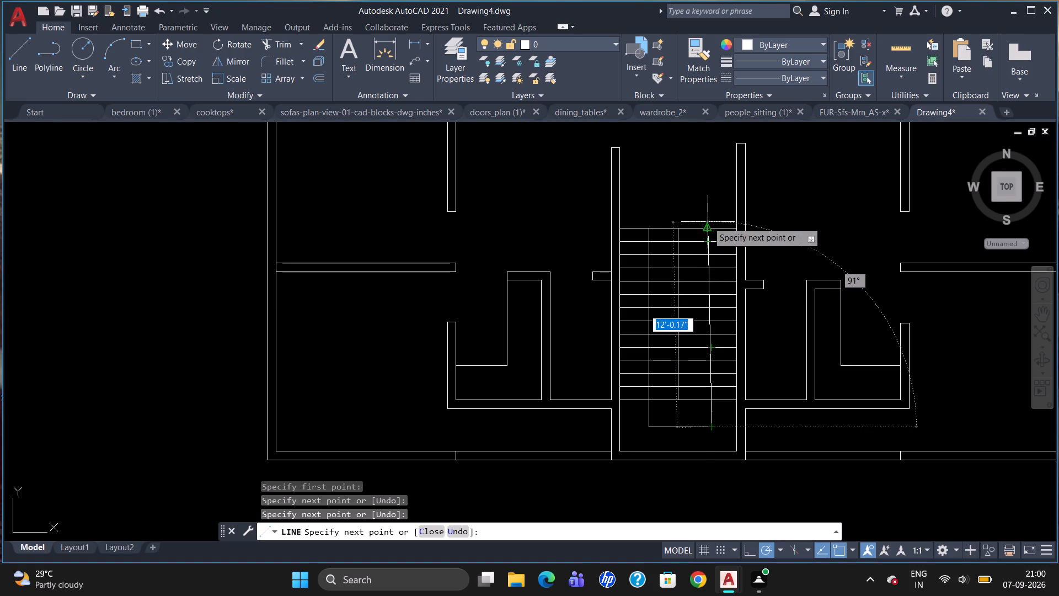
scroll(716, 231, up, 2)
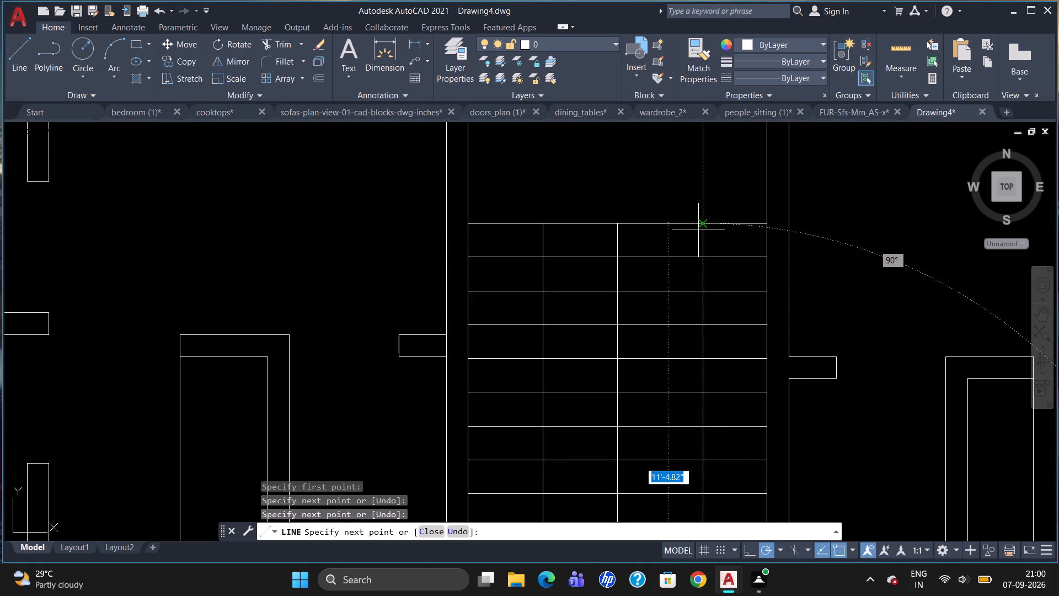
click(701, 221)
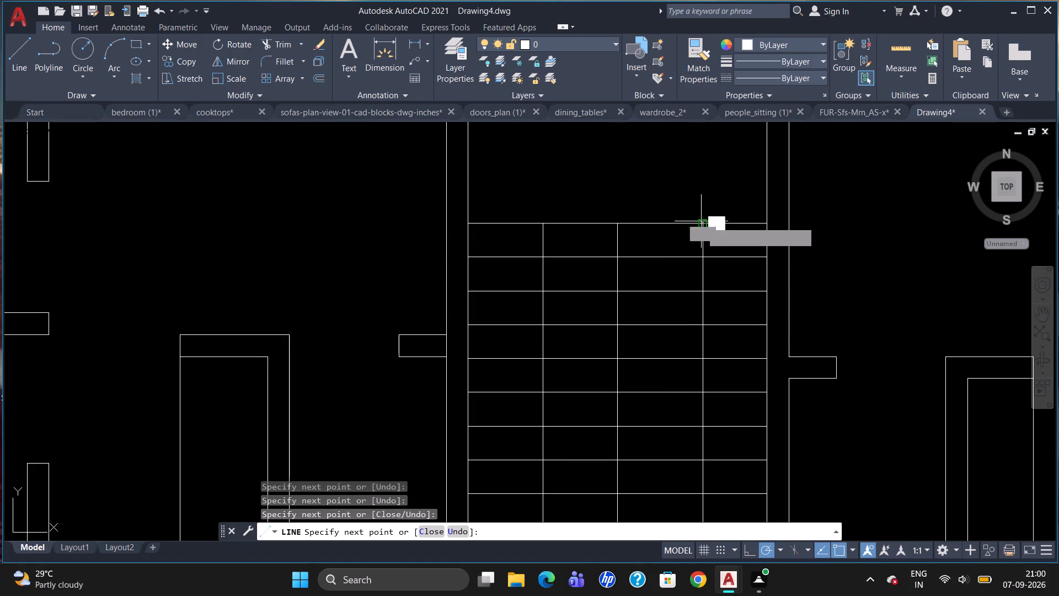
key(Escape)
Draw an arrowhead at the walk line's east-flight end, with two slanted lines reaching the second tread line below the northernmost one.
scroll(701, 207, down, 2)
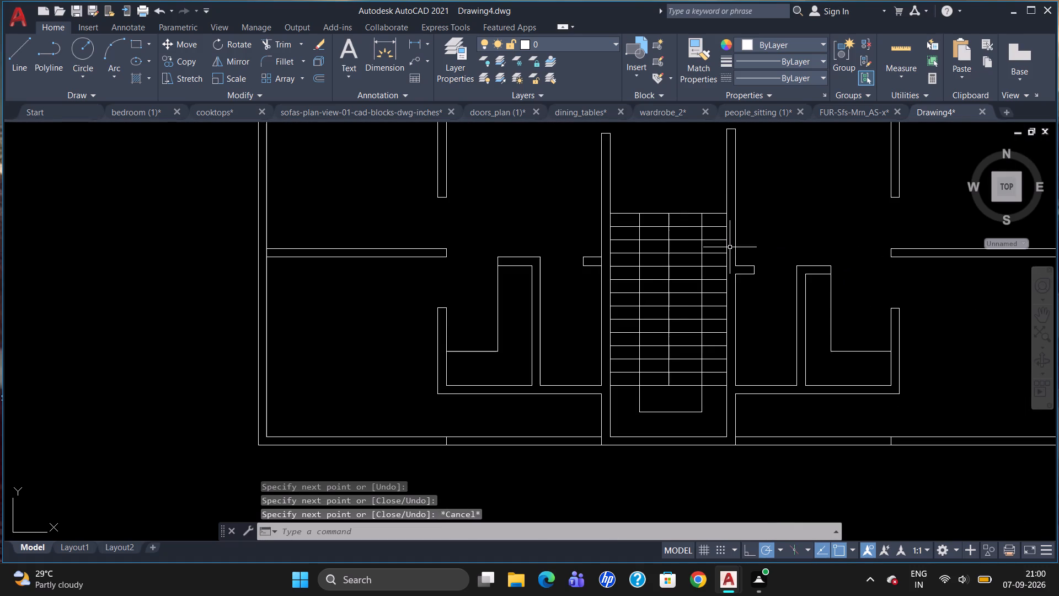
key(l)
key(Return)
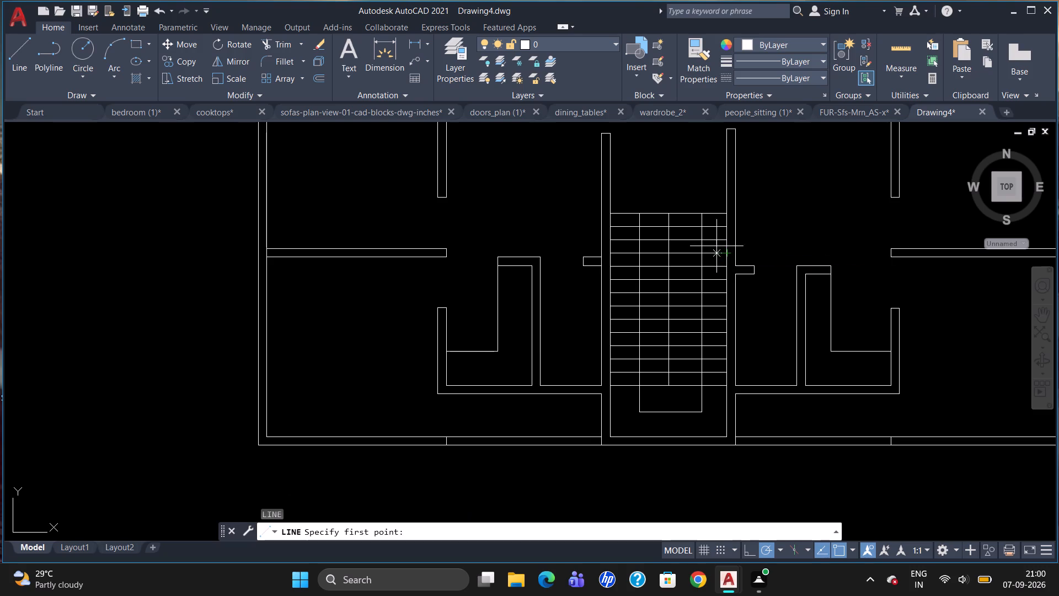
click(702, 218)
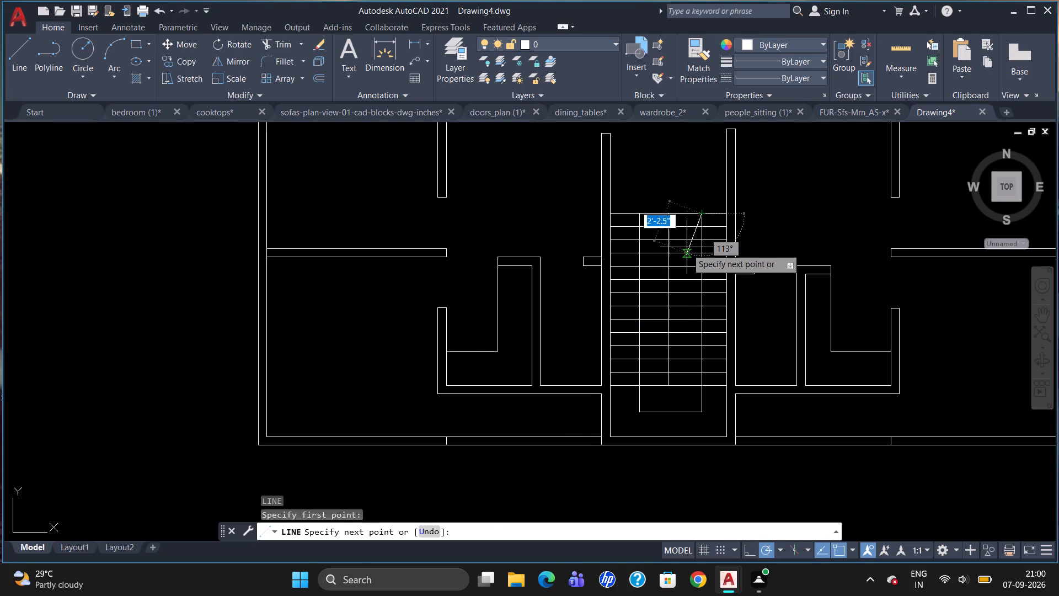
scroll(687, 247, up, 3)
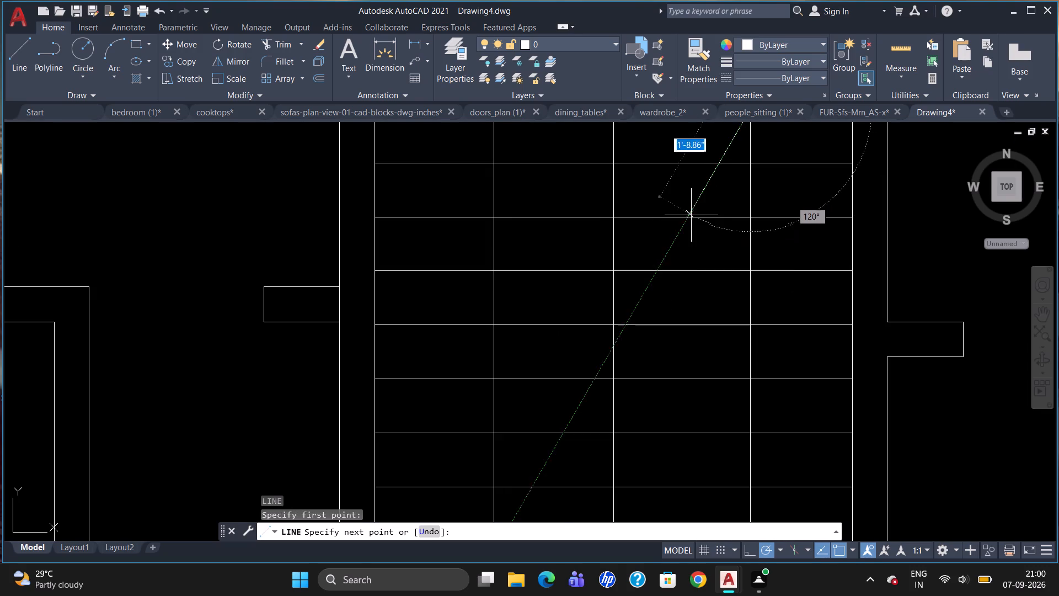
click(684, 215)
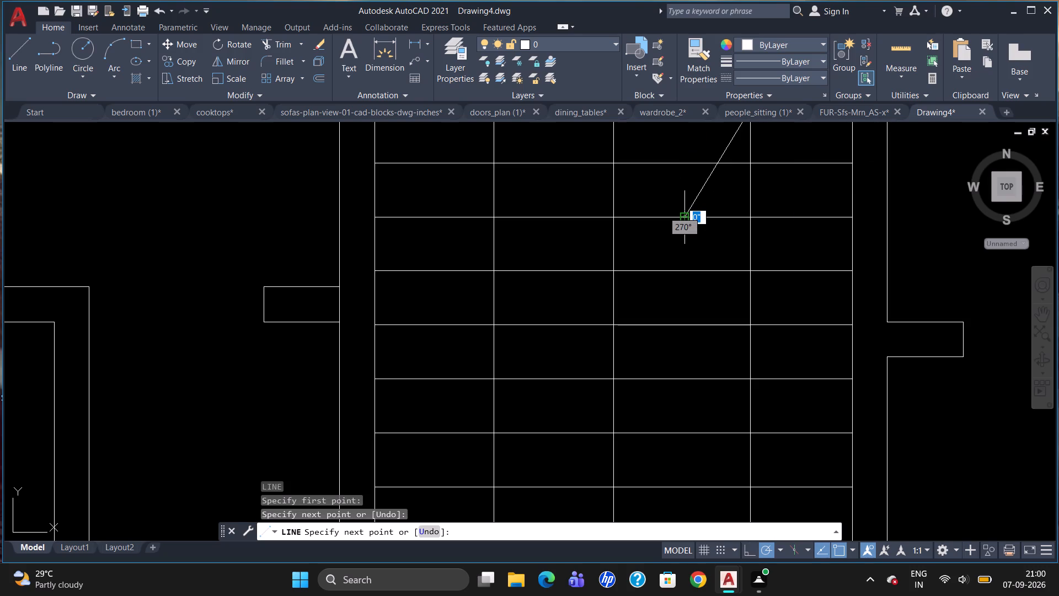
key(Escape)
scroll(673, 242, down, 3)
key(l)
key(Return)
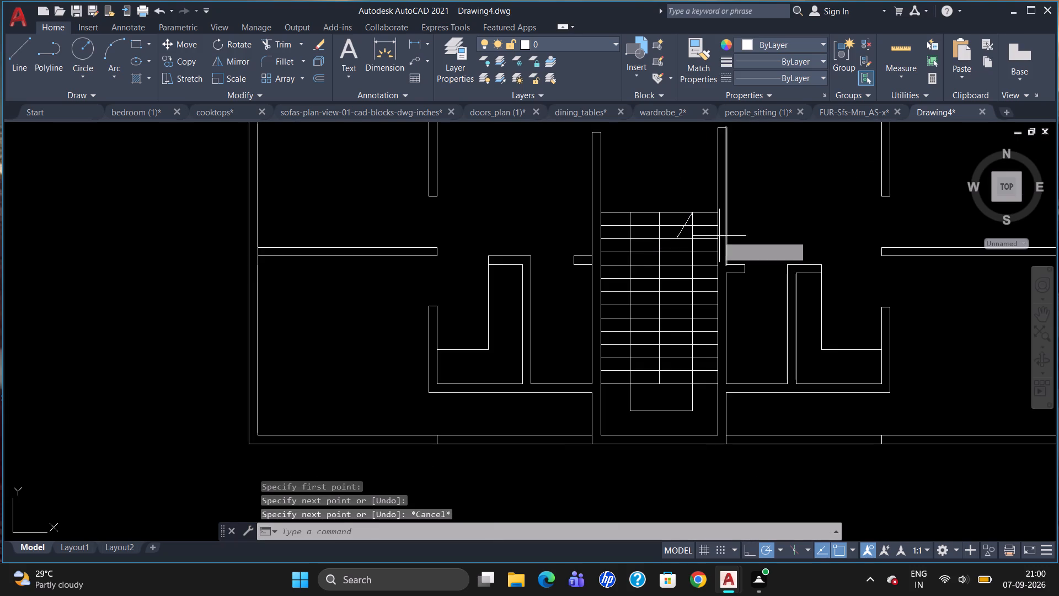
scroll(698, 225, up, 3)
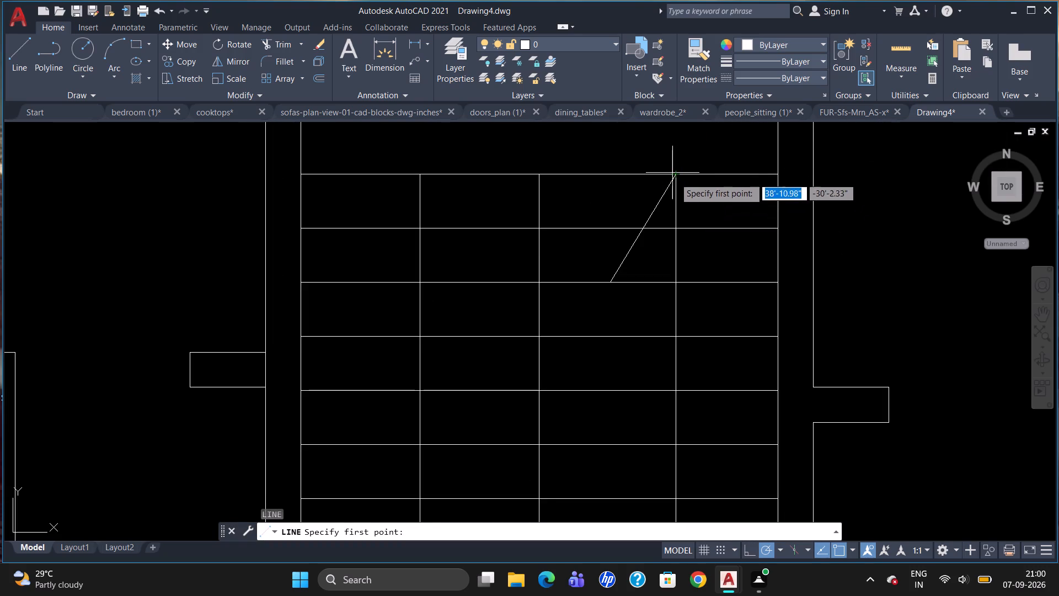
click(675, 178)
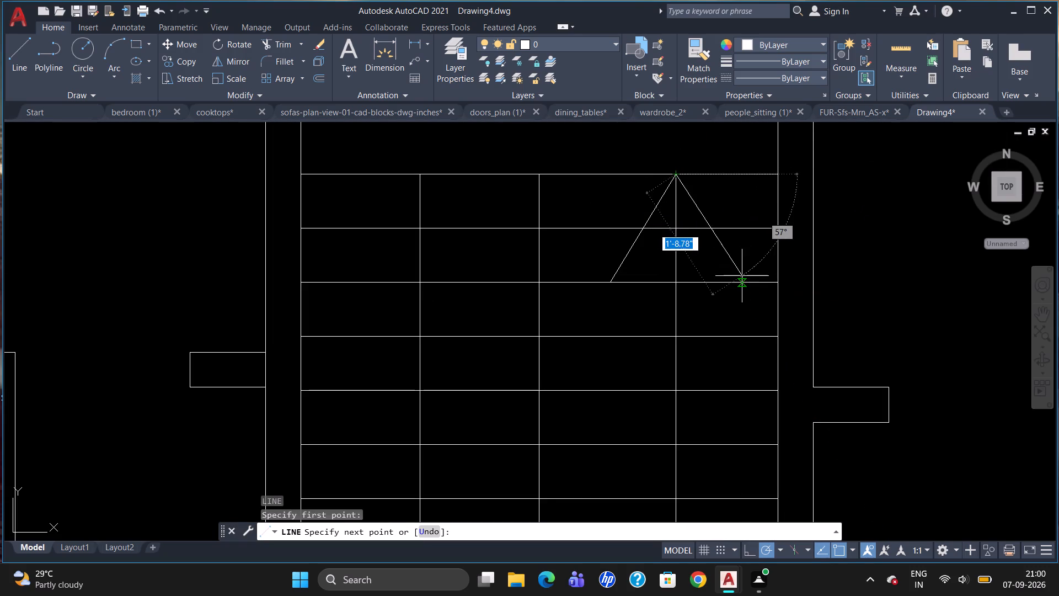
click(743, 283)
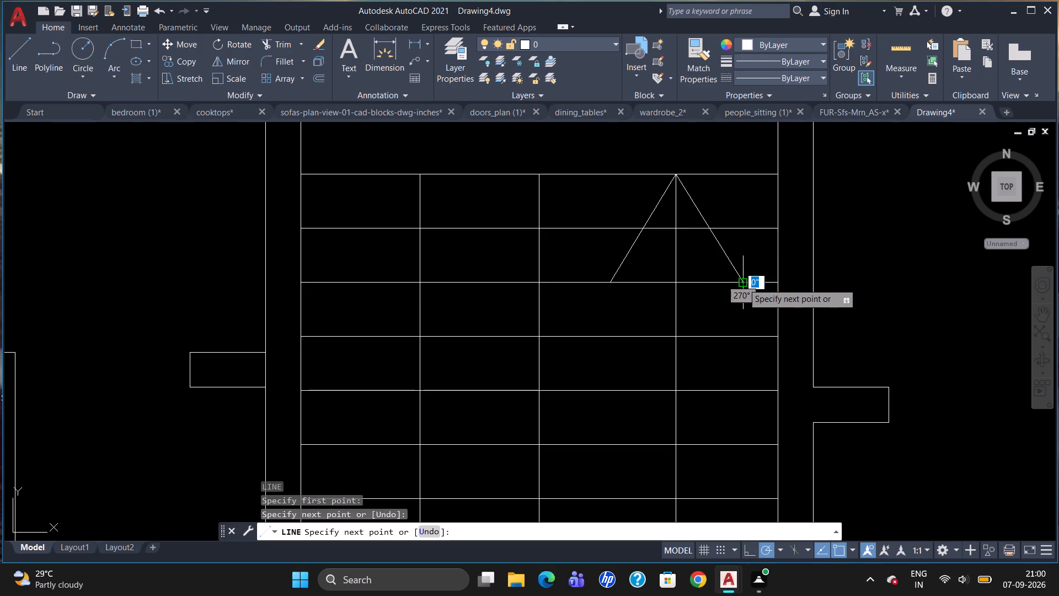
Insert a Door - Imperial block from the architectural tool palette into the empty space west of the floor plan.
key(Escape)
scroll(710, 306, down, 2)
scroll(633, 223, down, 2)
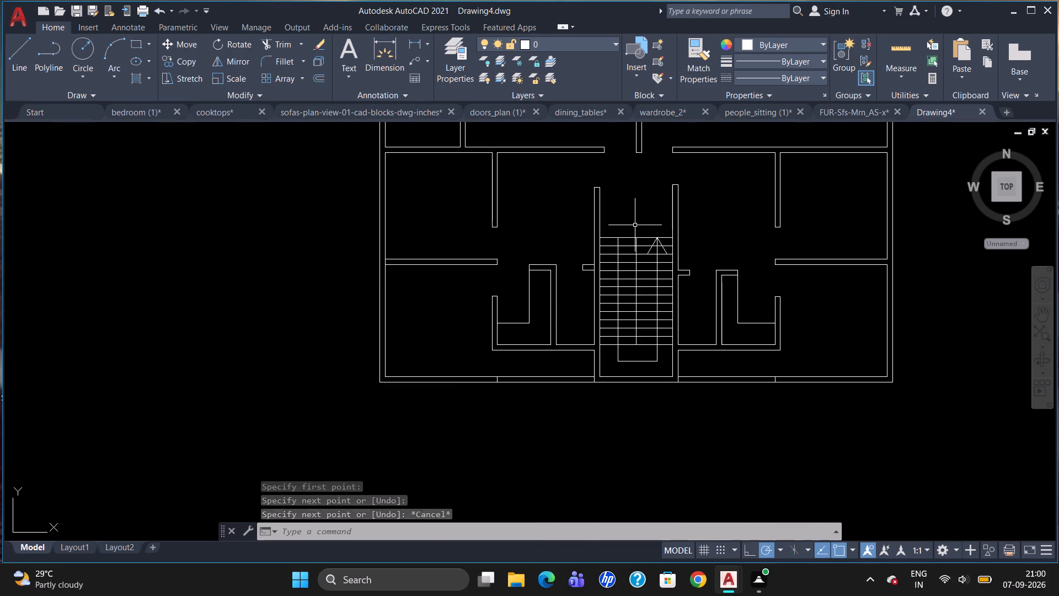
scroll(639, 231, down, 1)
scroll(736, 240, up, 2)
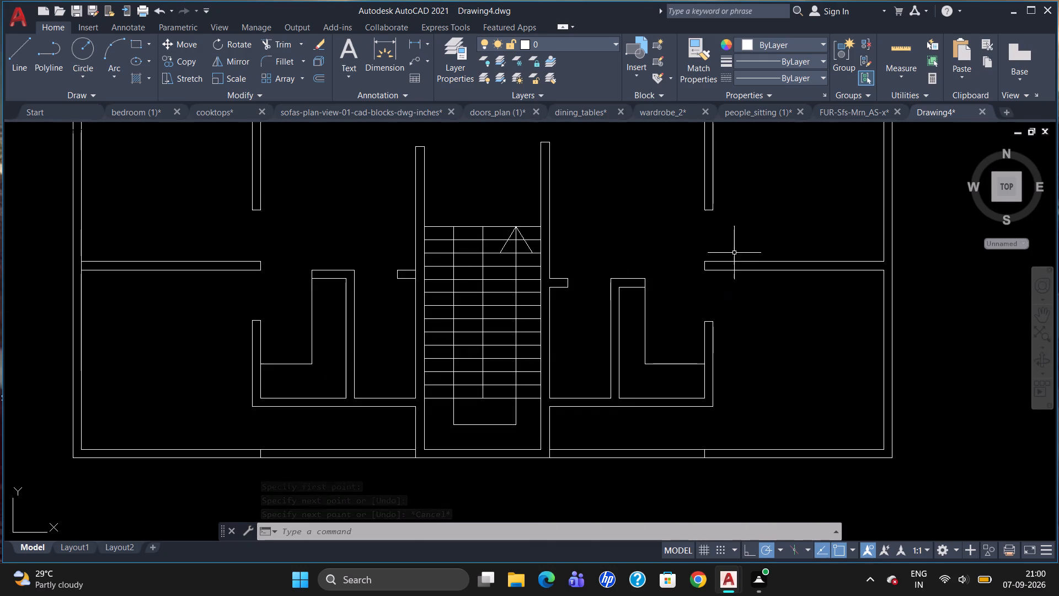
scroll(728, 319, down, 3)
scroll(741, 211, up, 1)
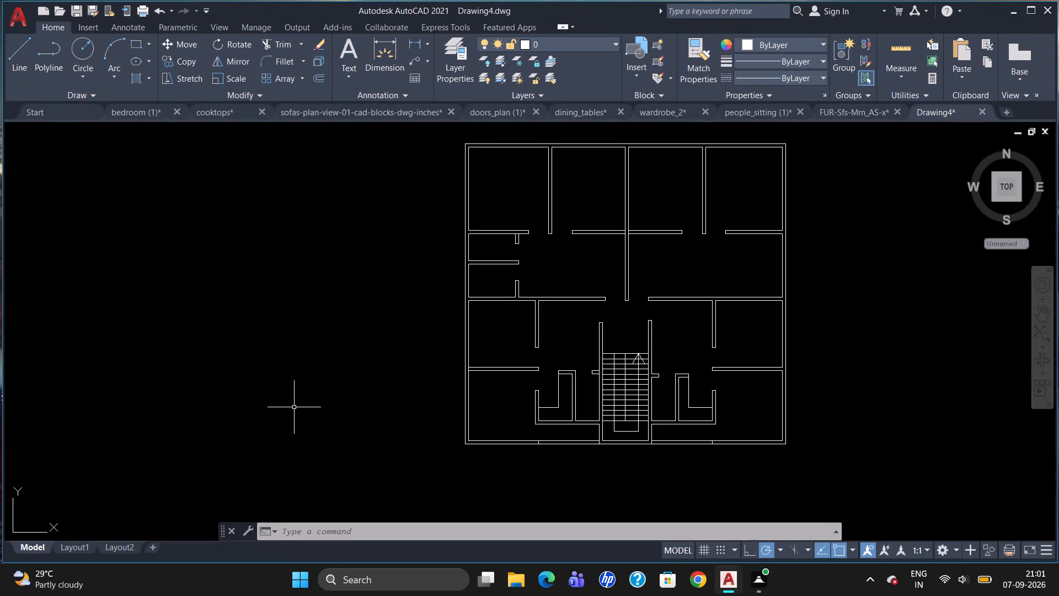
key(ctrl+3)
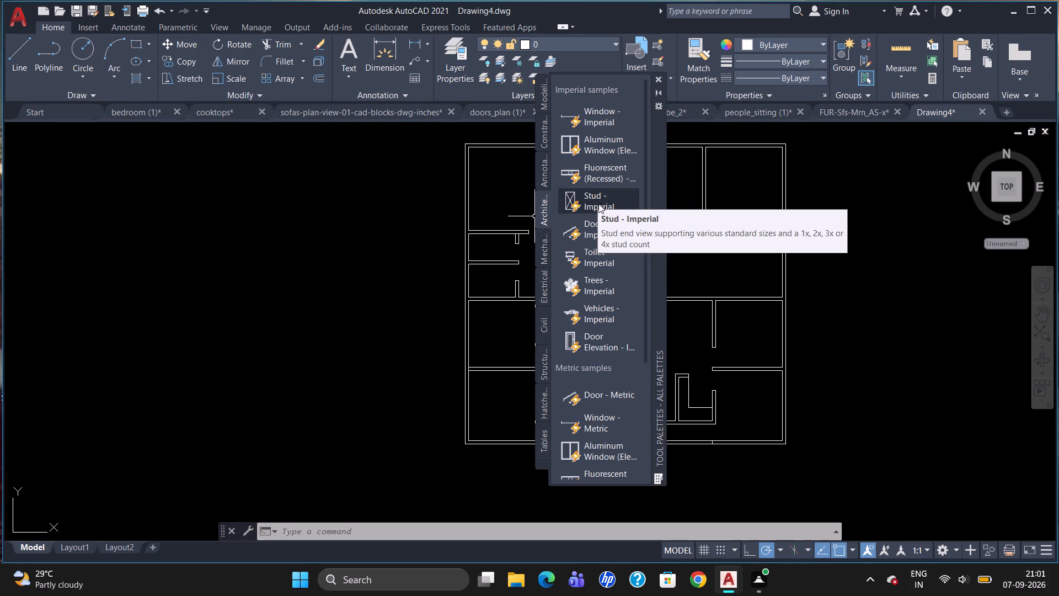
drag(593, 226, 331, 300)
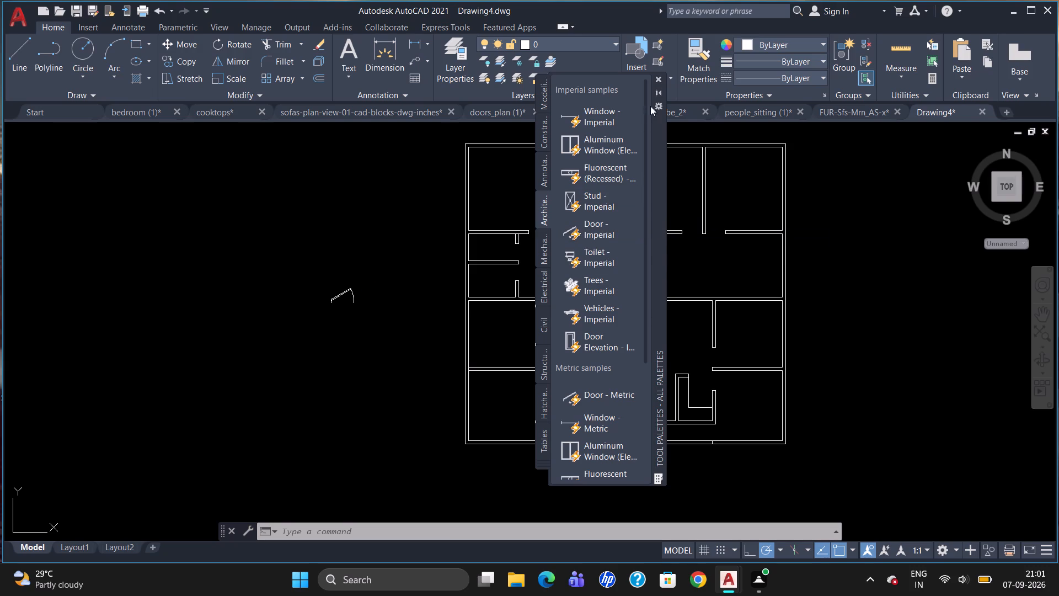
click(659, 81)
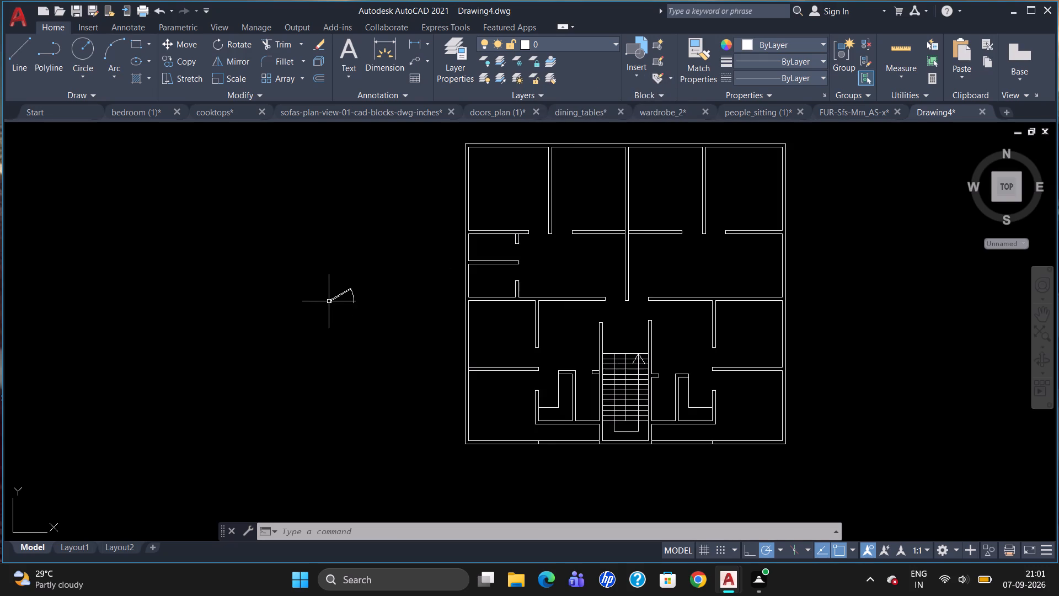
Set the inserted door block's opening angle to Open 90º.
click(331, 300)
click(328, 294)
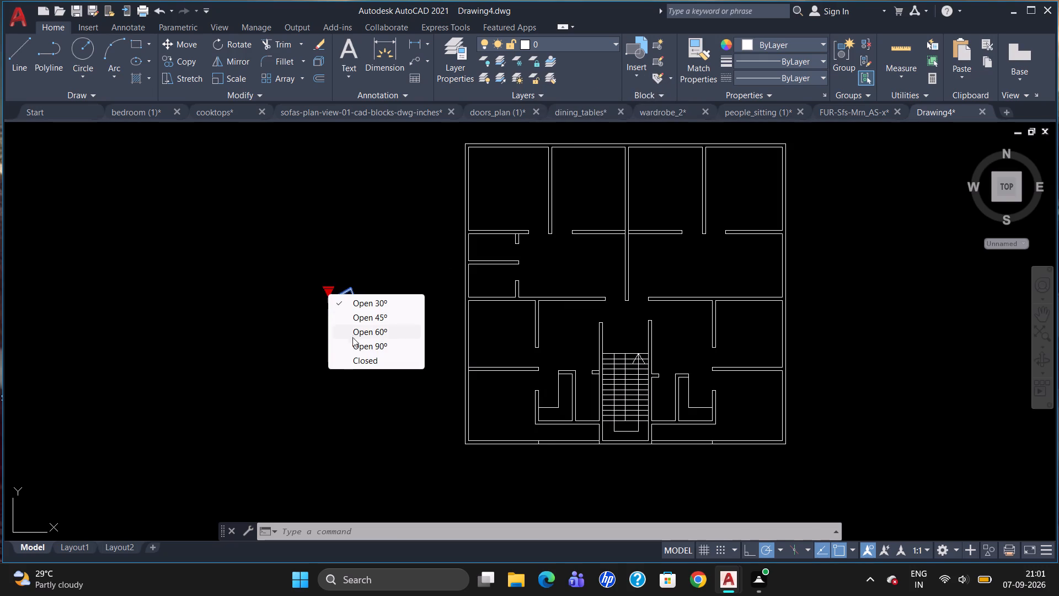
click(356, 343)
key(Escape)
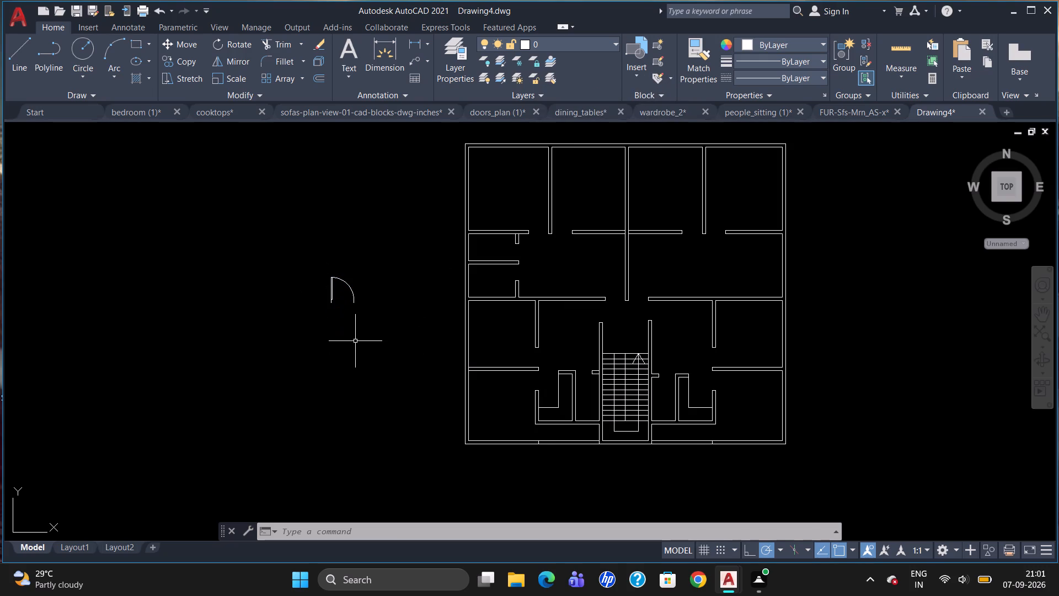
Mirror the door about a vertical line just east of it, keeping the original door.
click(334, 291)
text(MI)
key(Return)
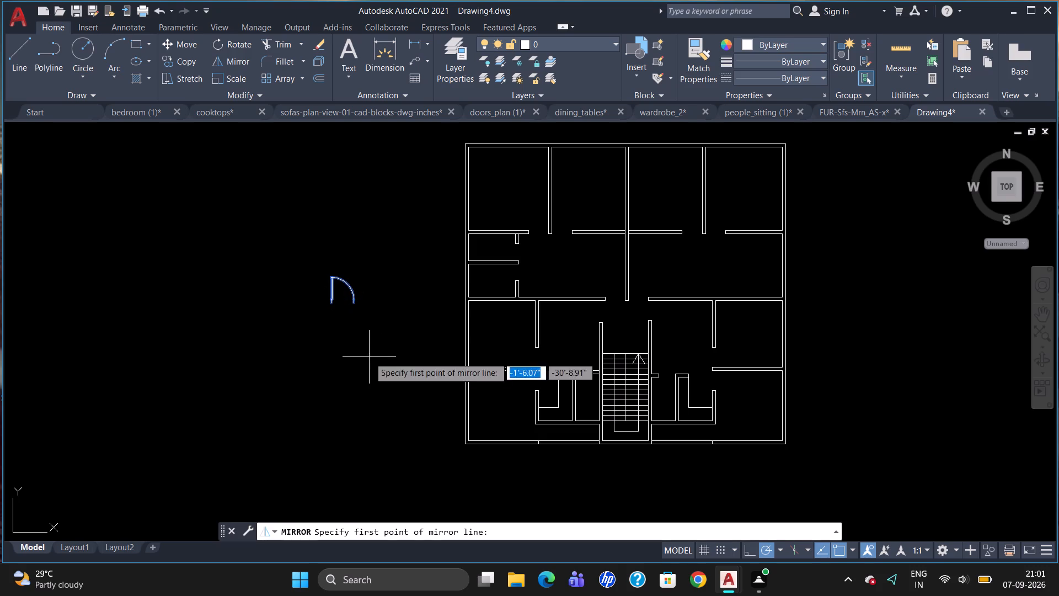
drag(381, 252, 383, 267)
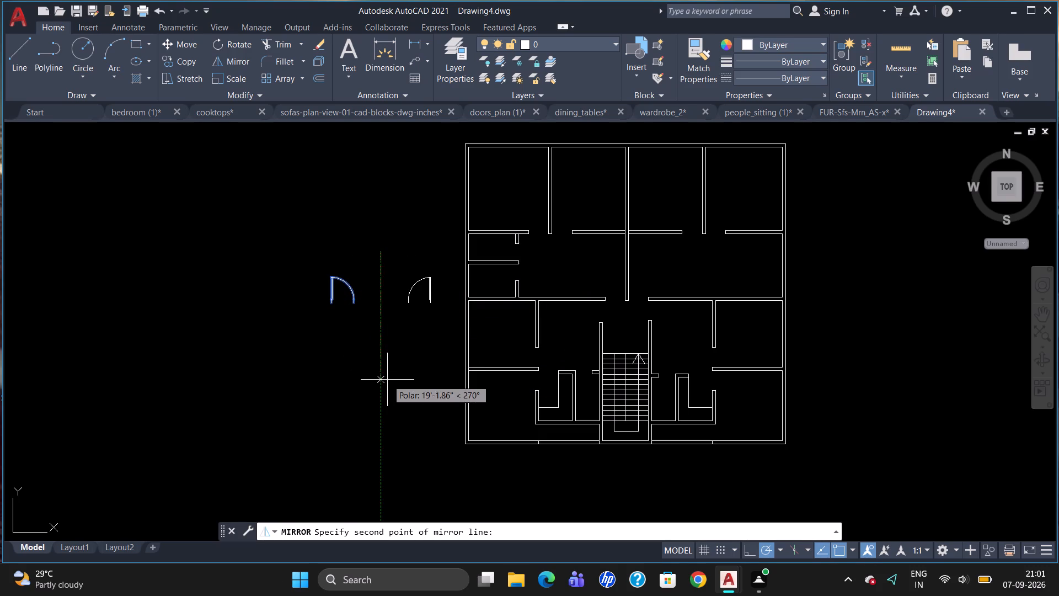
click(387, 380)
drag(400, 424, 387, 380)
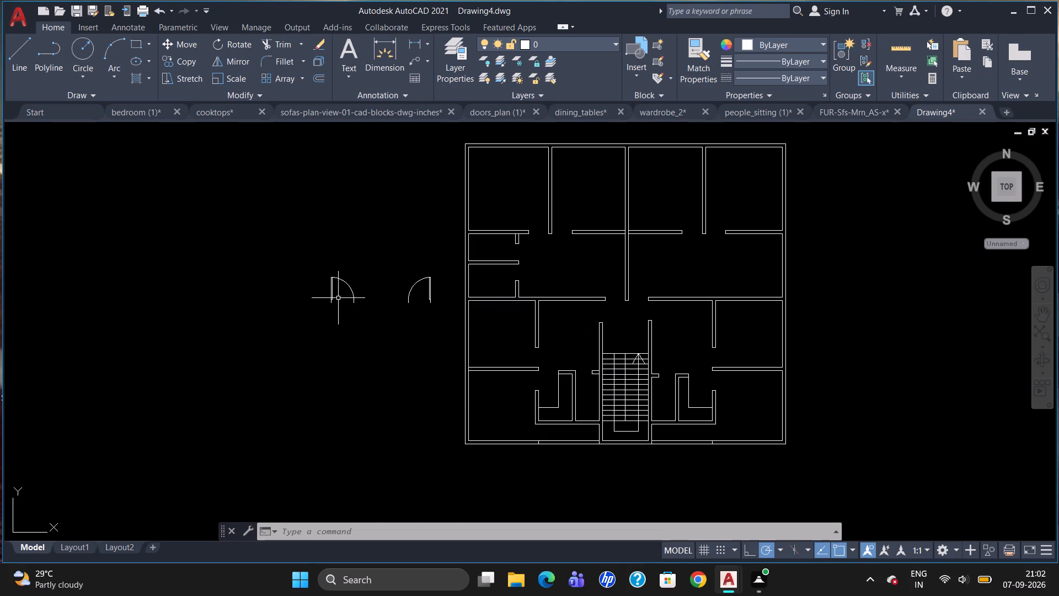
Copy the mirrored door by its hinge corner to the southwest corner of the westernmost north partition's free end.
click(430, 295)
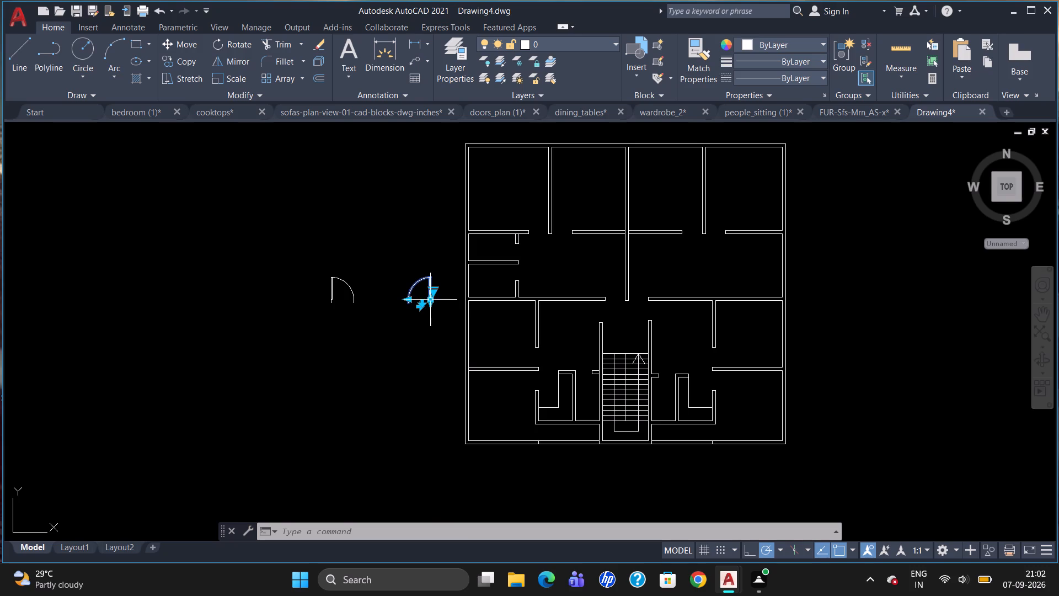
text(CO)
key(Return)
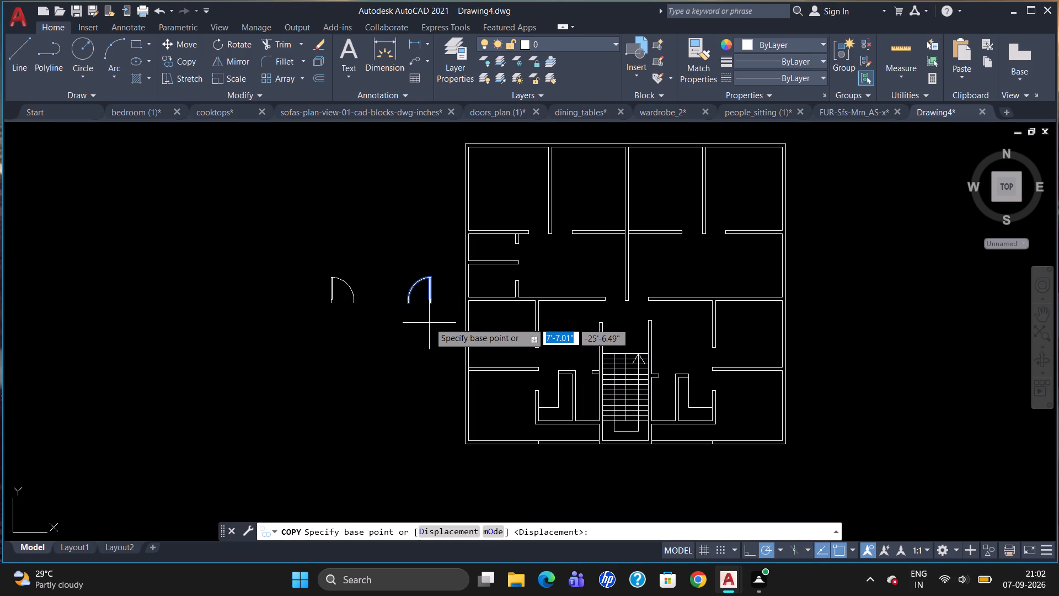
click(430, 301)
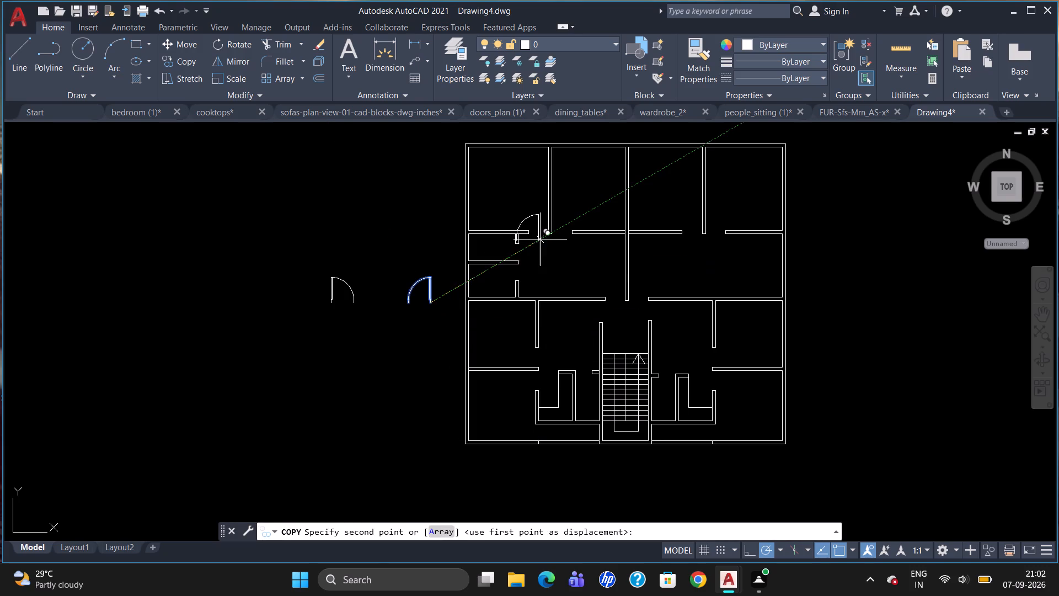
scroll(541, 238, up, 3)
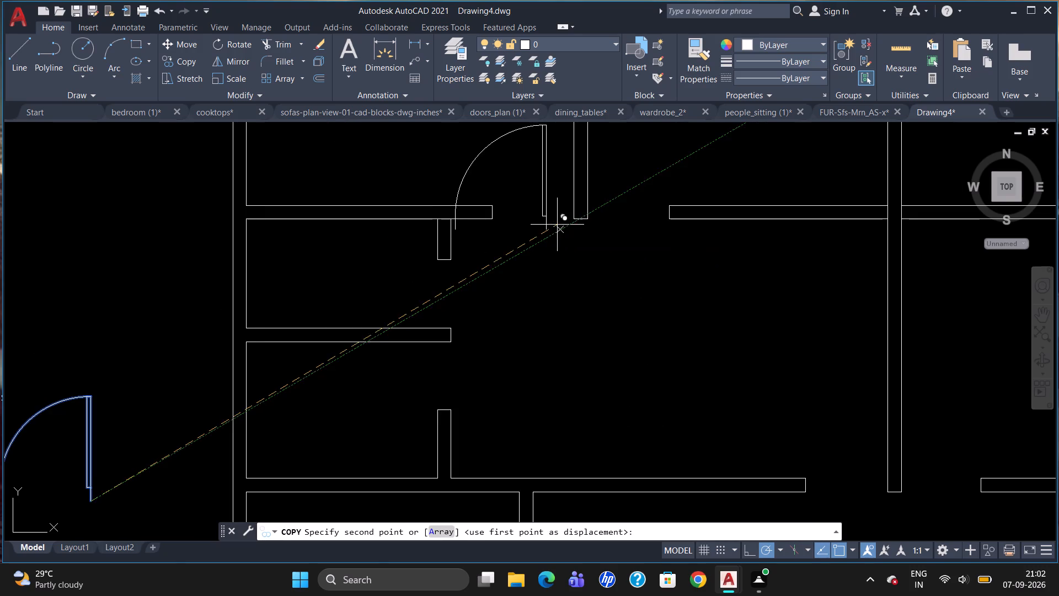
click(577, 217)
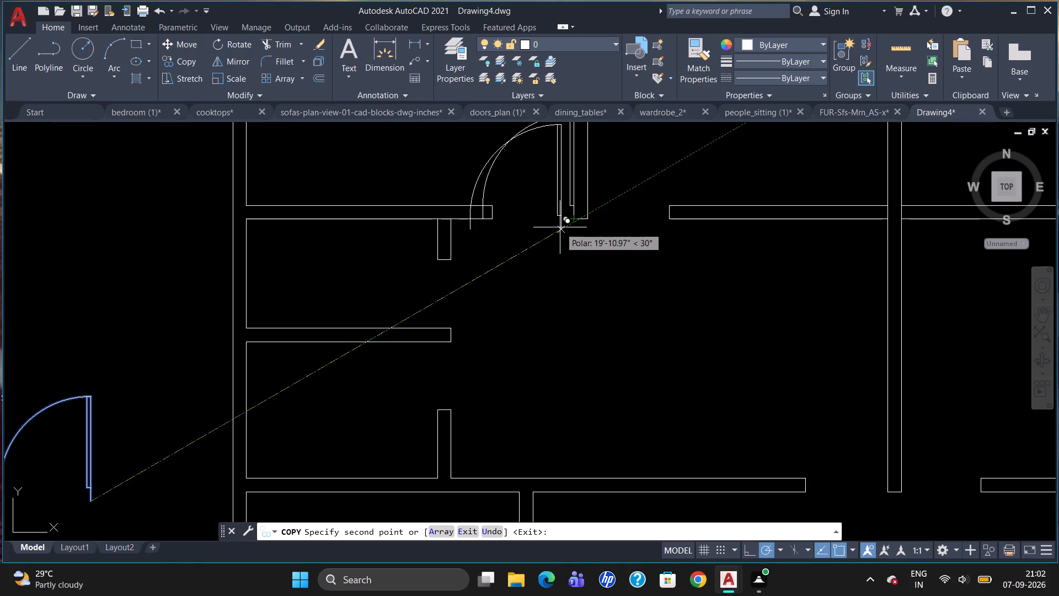
key(Escape)
Scale the copied door down about its hinge corner to fit the opening west of the westernmost north partition.
click(573, 204)
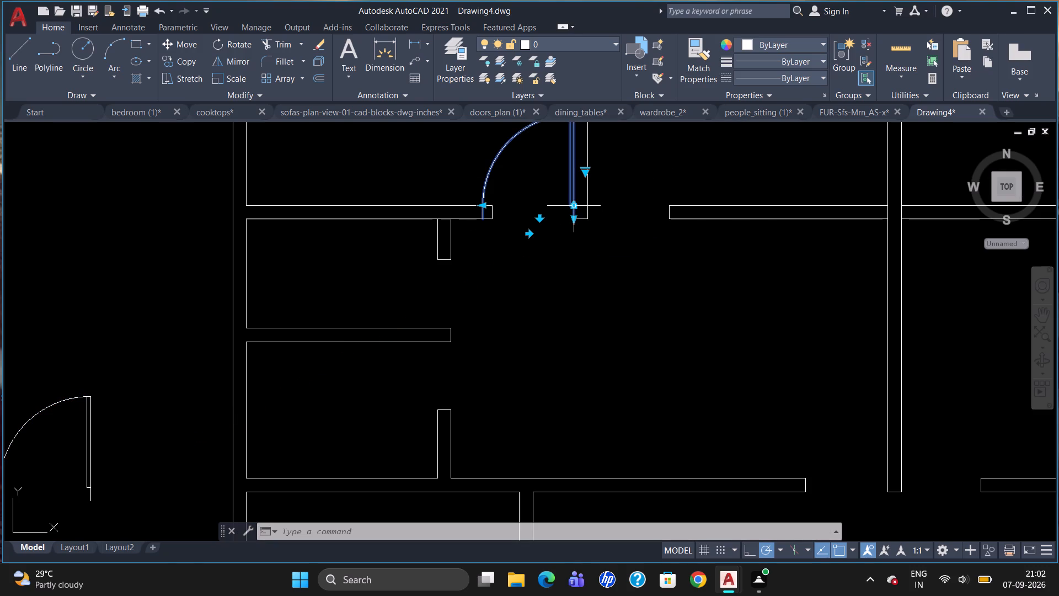
key(s)
key(c)
key(Return)
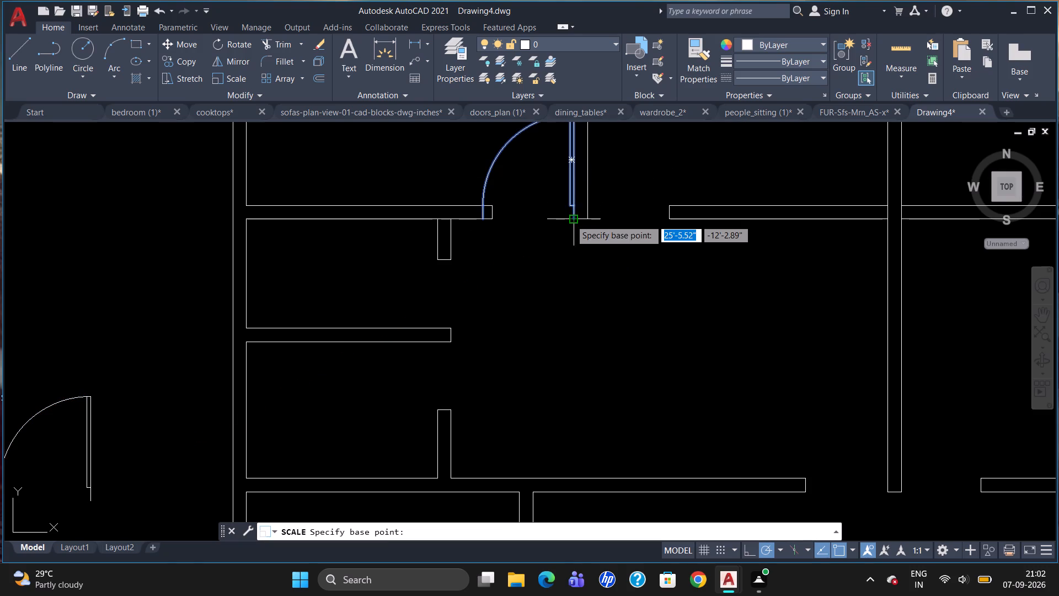
click(570, 220)
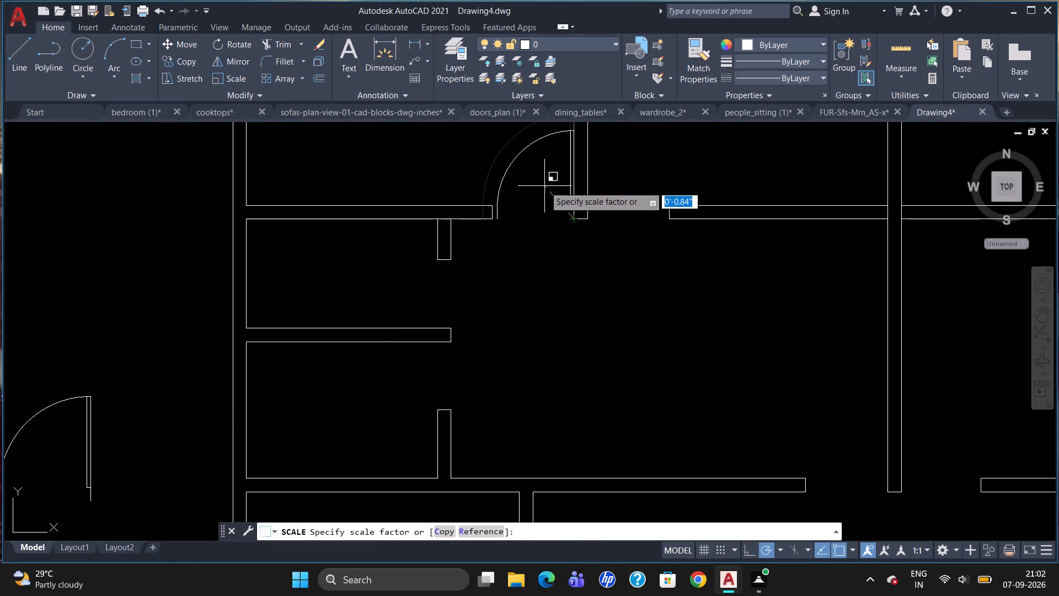
click(544, 182)
Copy the original unmirrored door by its hinge corner to the southeast corner of the same partition's free end.
scroll(536, 253, down, 1)
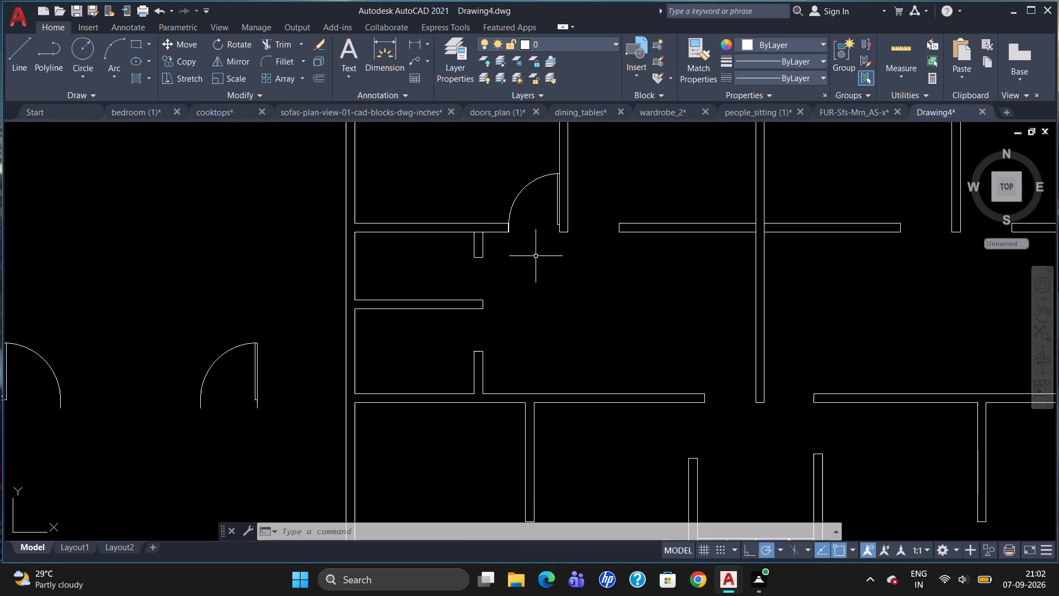
scroll(597, 253, down, 1)
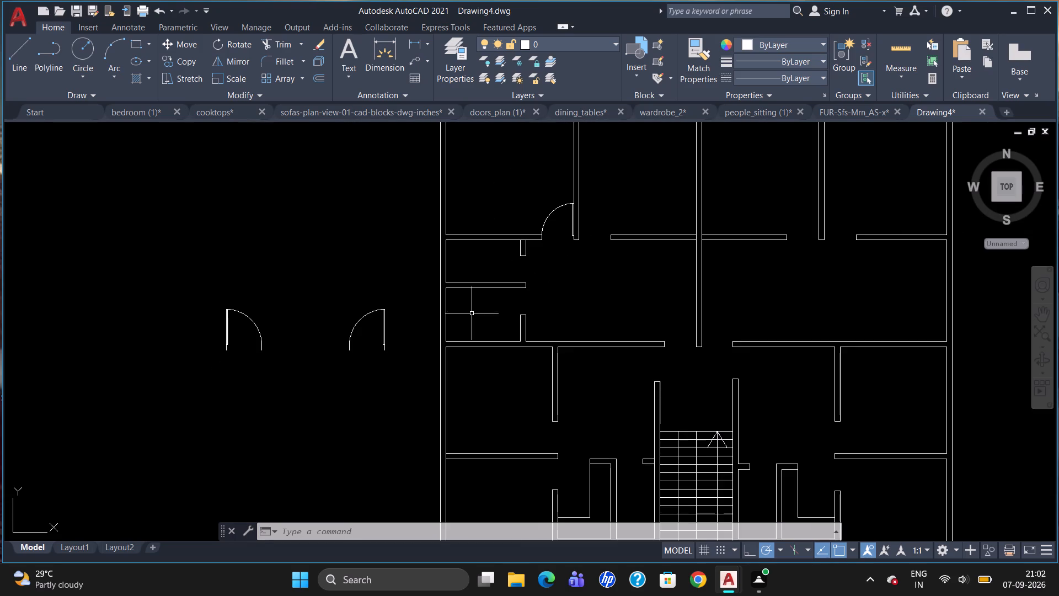
click(228, 330)
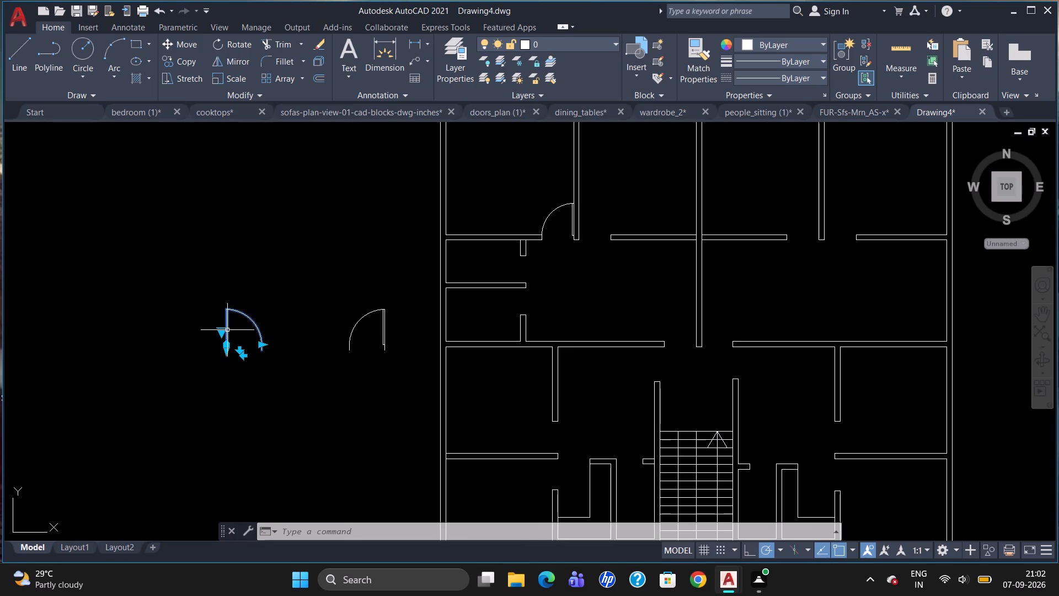
text(CO)
key(Return)
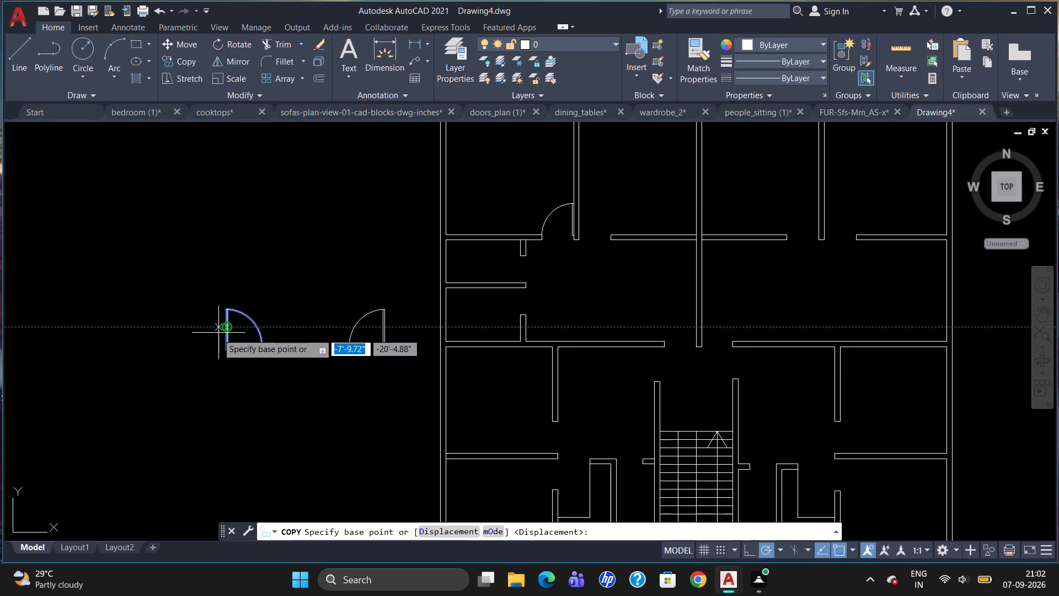
click(228, 350)
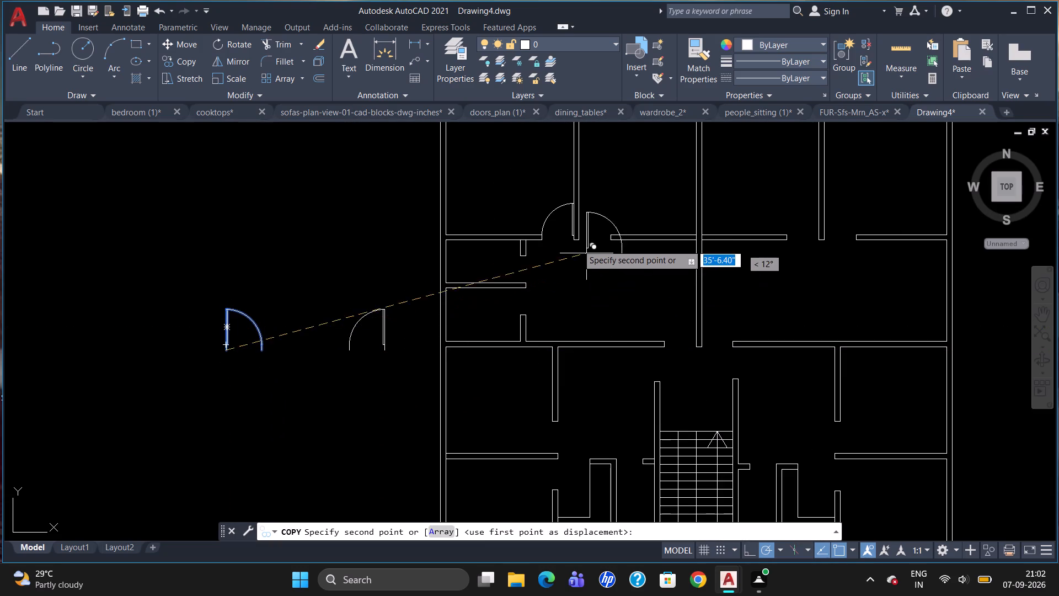
scroll(569, 231, up, 2)
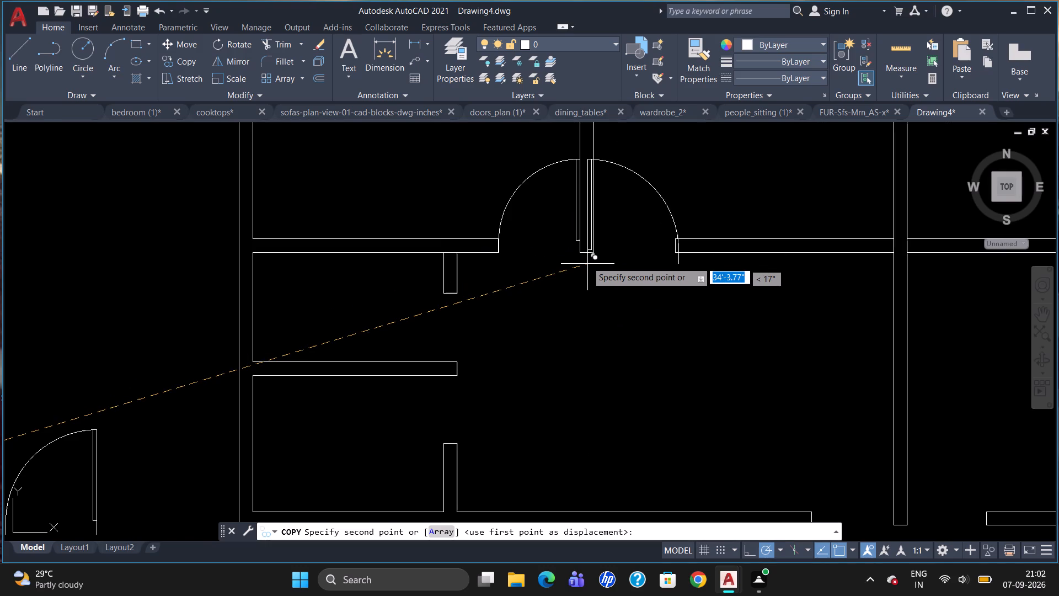
scroll(590, 257, up, 2)
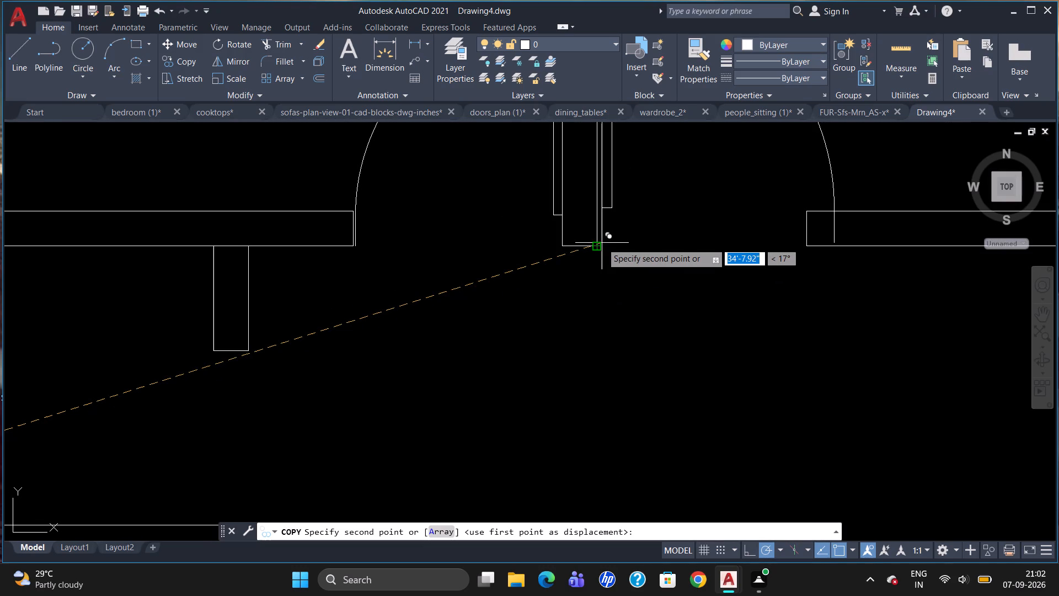
click(596, 243)
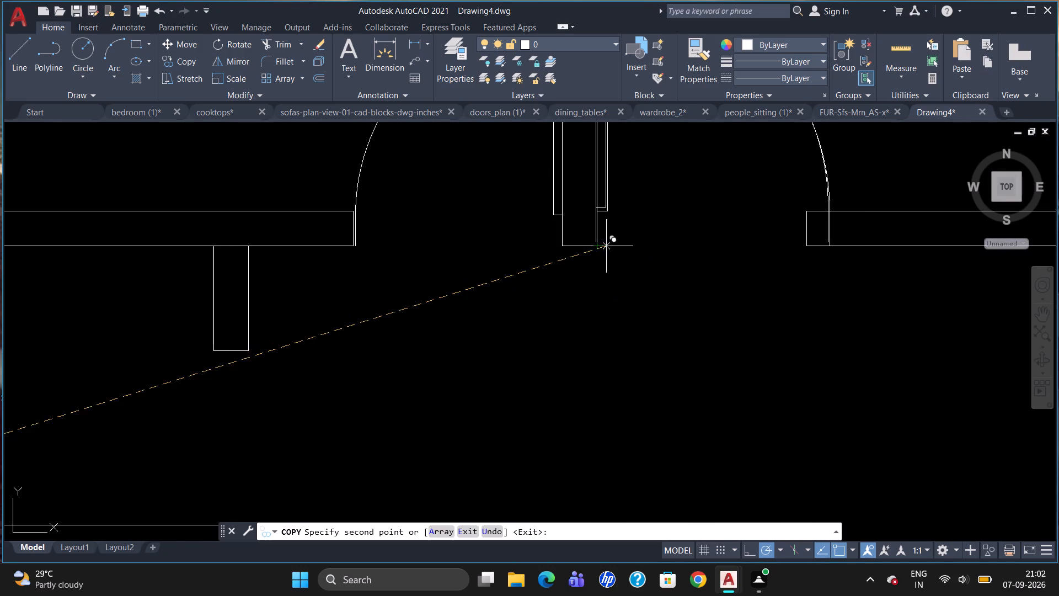
key(Escape)
Scale the new door copy by about 0.90 from its hinge corner to fit the opening east of the partition.
click(600, 209)
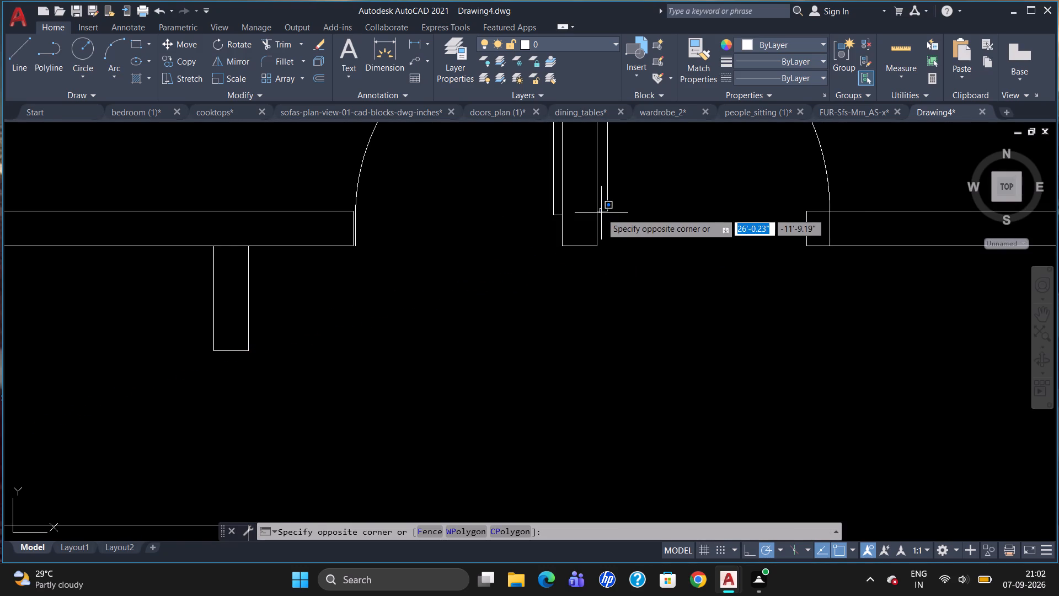
click(601, 213)
click(604, 212)
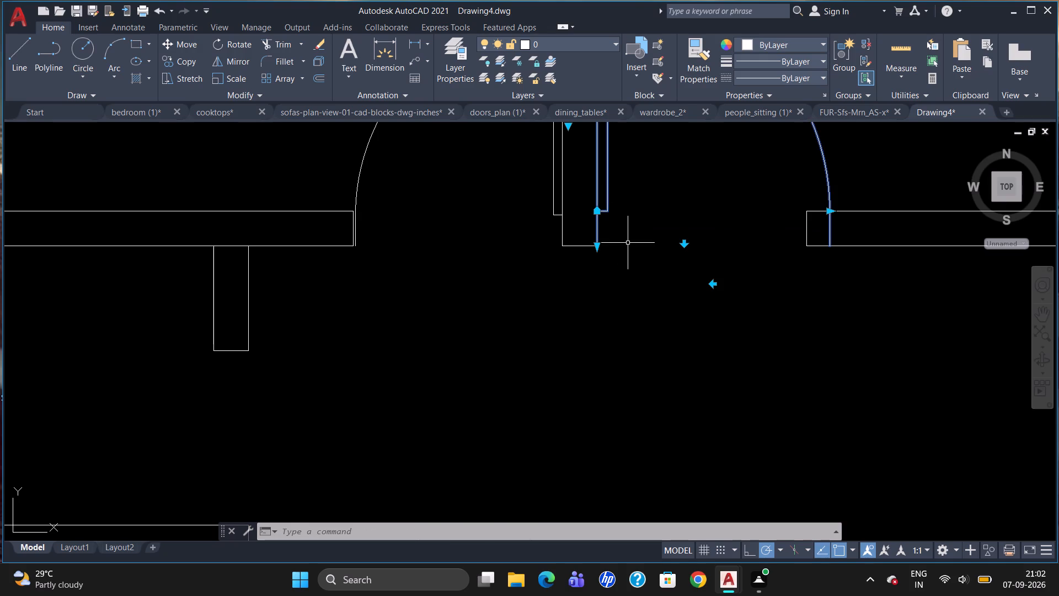
text(SC)
key(Return)
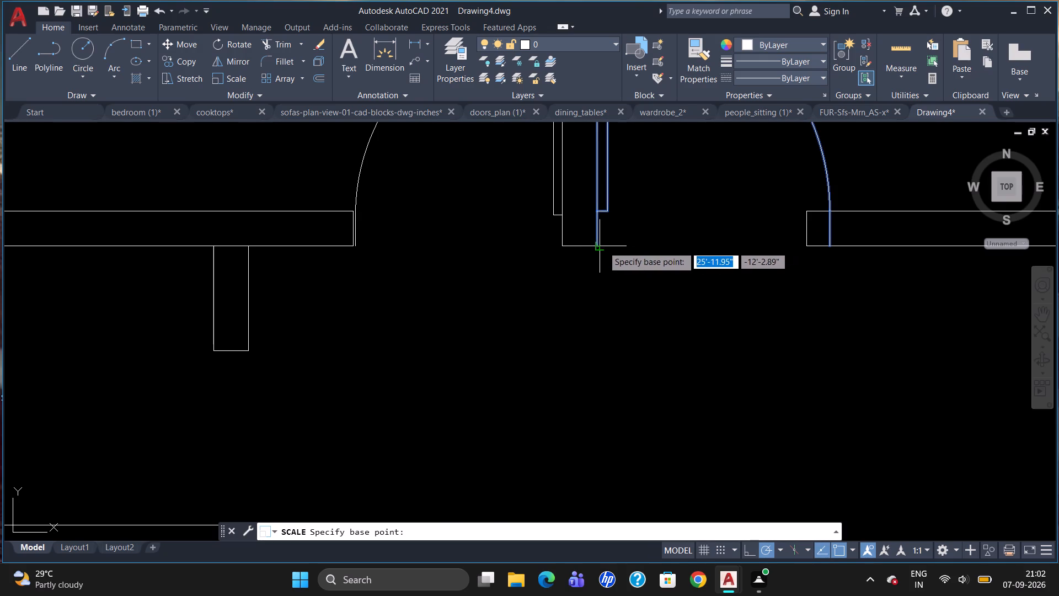
drag(597, 246, 603, 248)
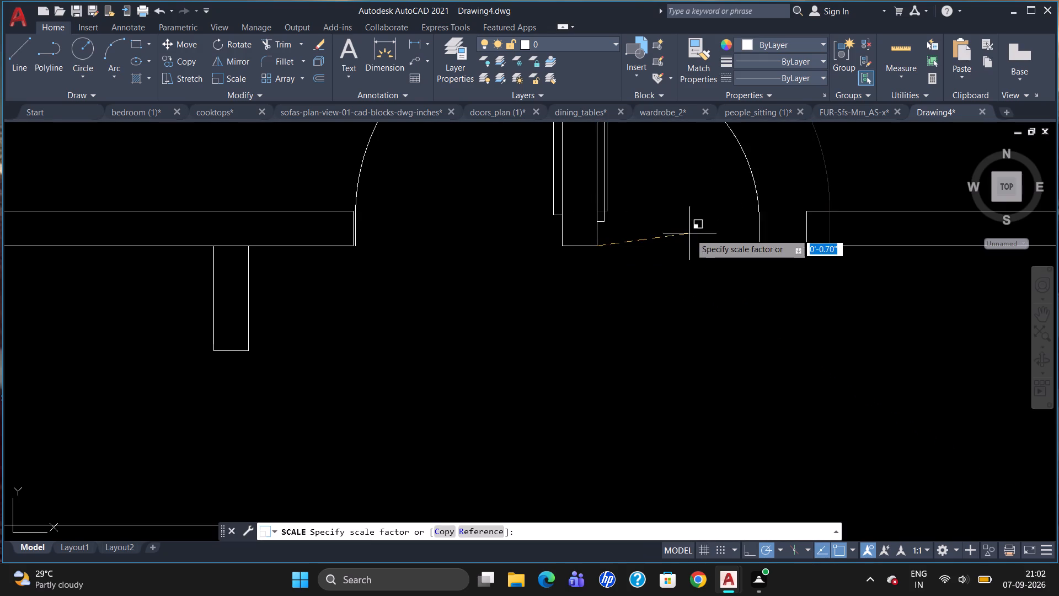
click(714, 218)
Rotate the original door outside the plan 90° counterclockwise about the north end of its leaf.
scroll(665, 246, down, 2)
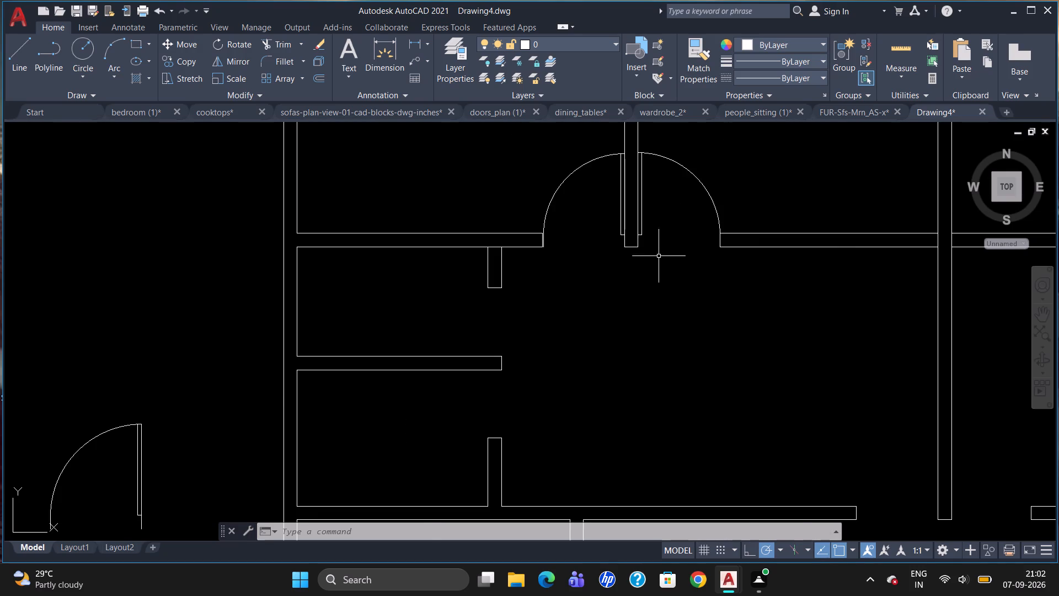
scroll(656, 262, down, 2)
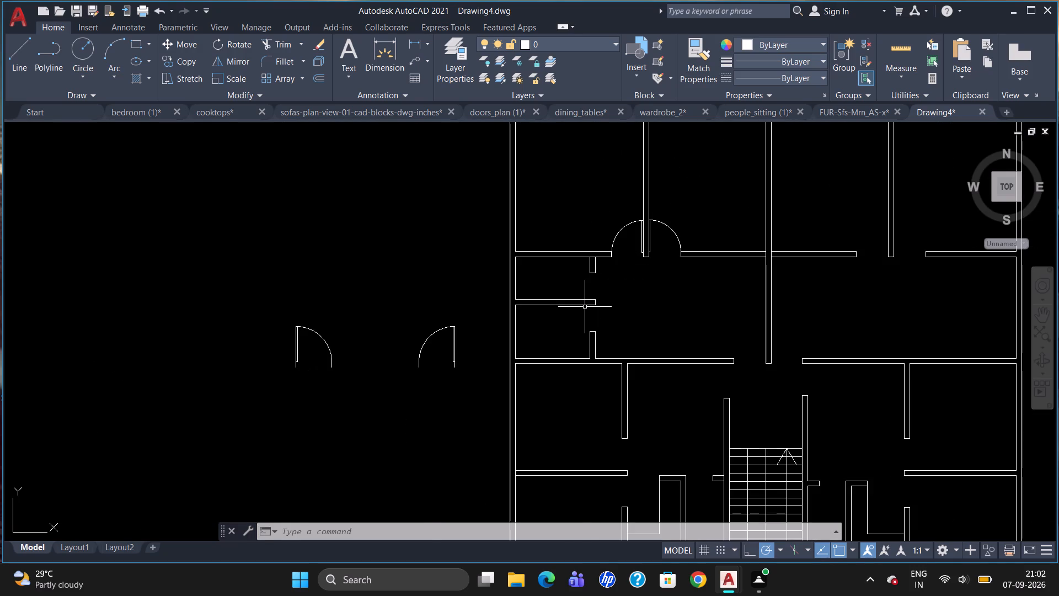
click(297, 339)
text(RO)
key(Return)
click(298, 324)
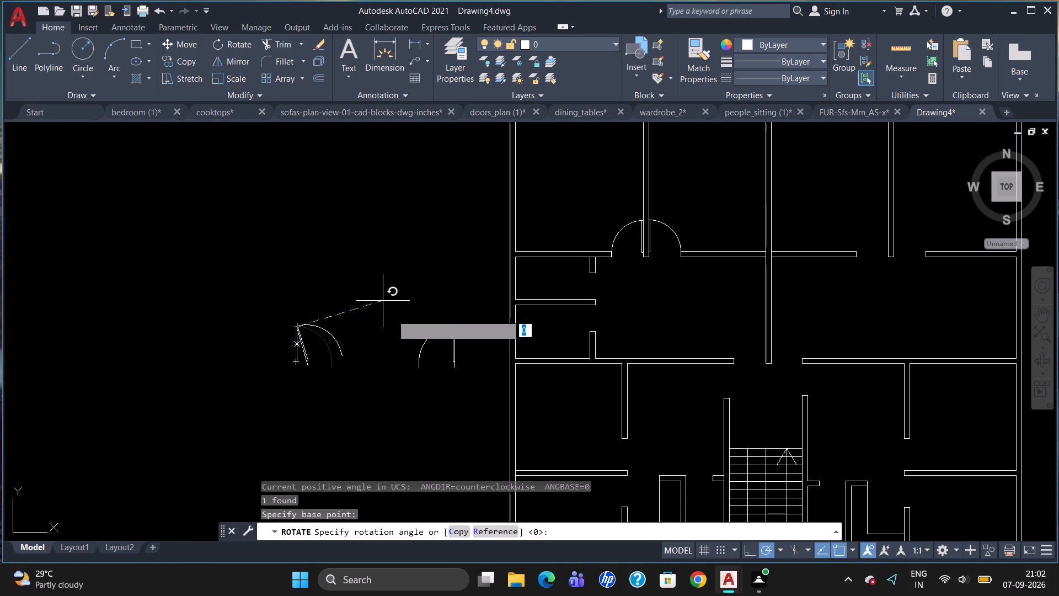
click(292, 217)
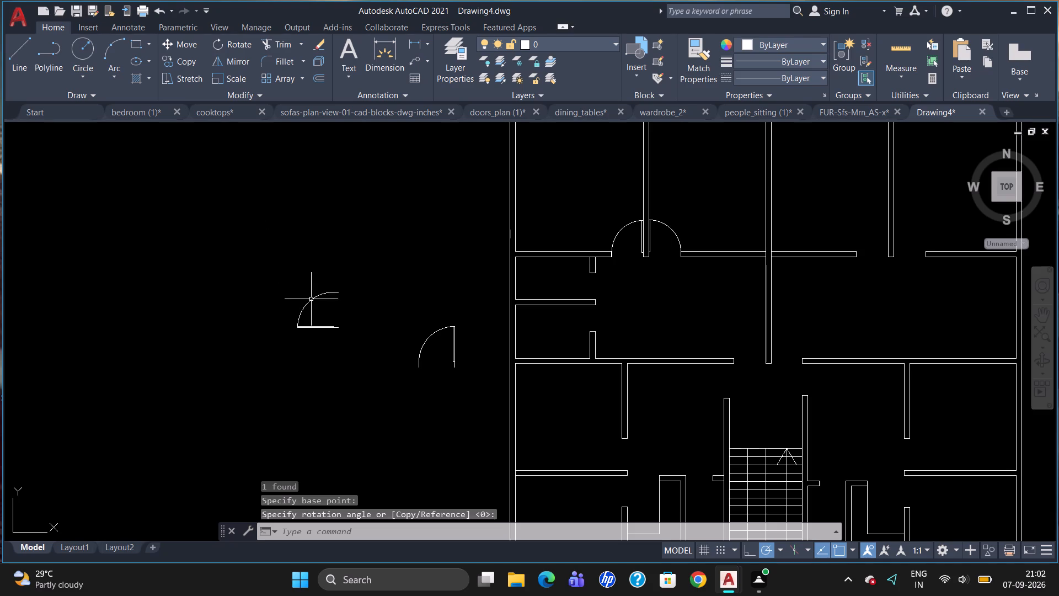
Copy the rotated original door by its hinge corner to the east end of the partition between the two small west rooms.
click(315, 329)
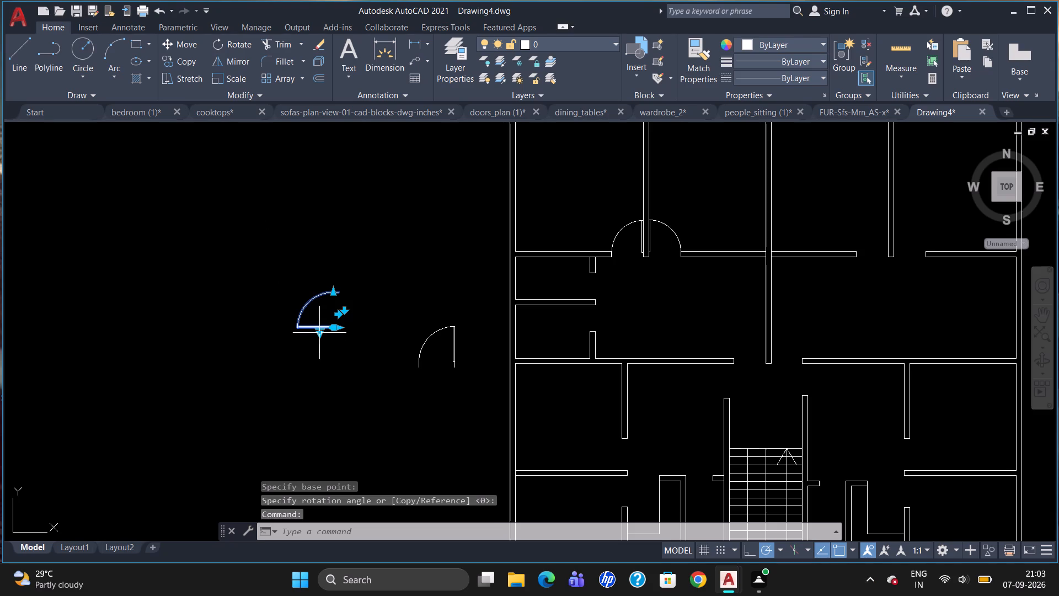
key(x)
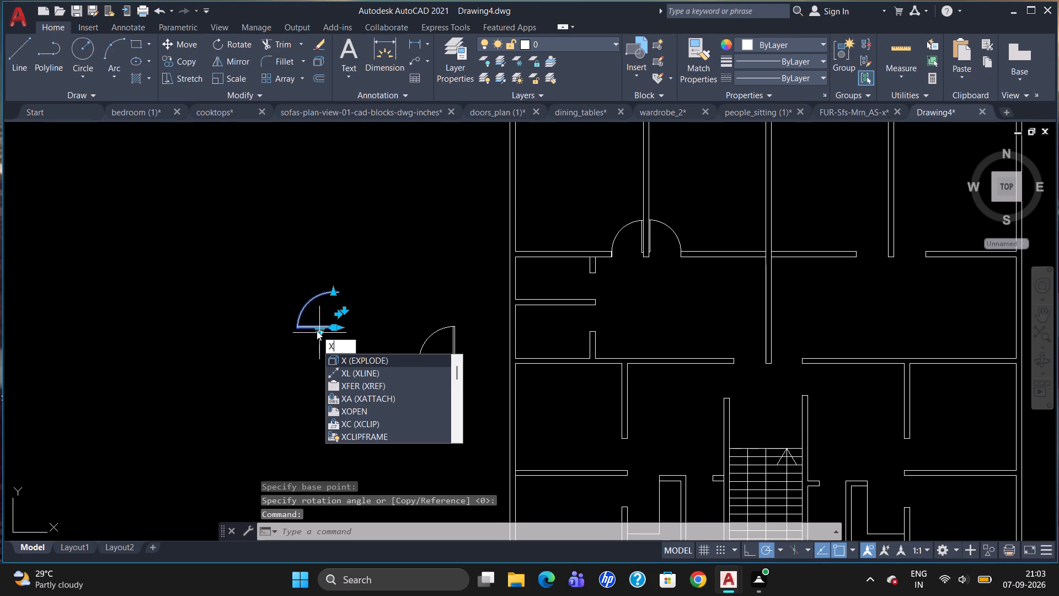
key(BackSpace)
text(CO)
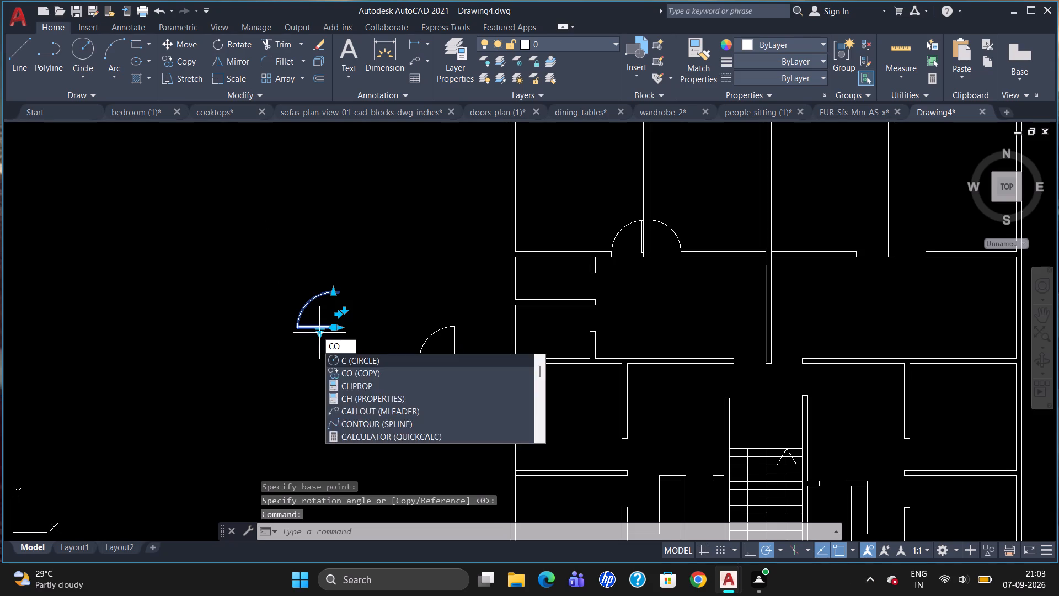
key(Return)
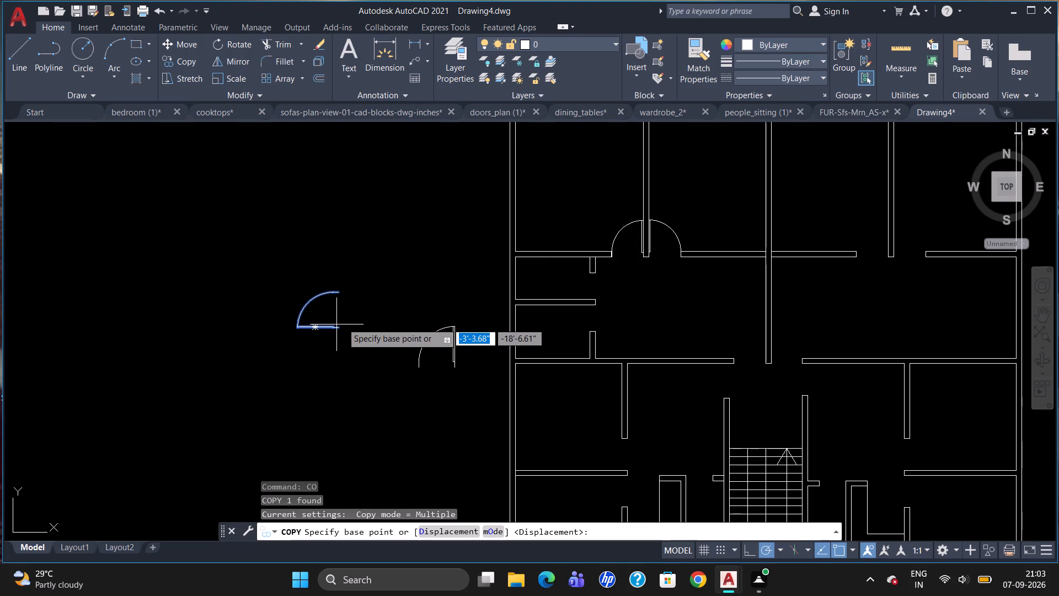
click(335, 324)
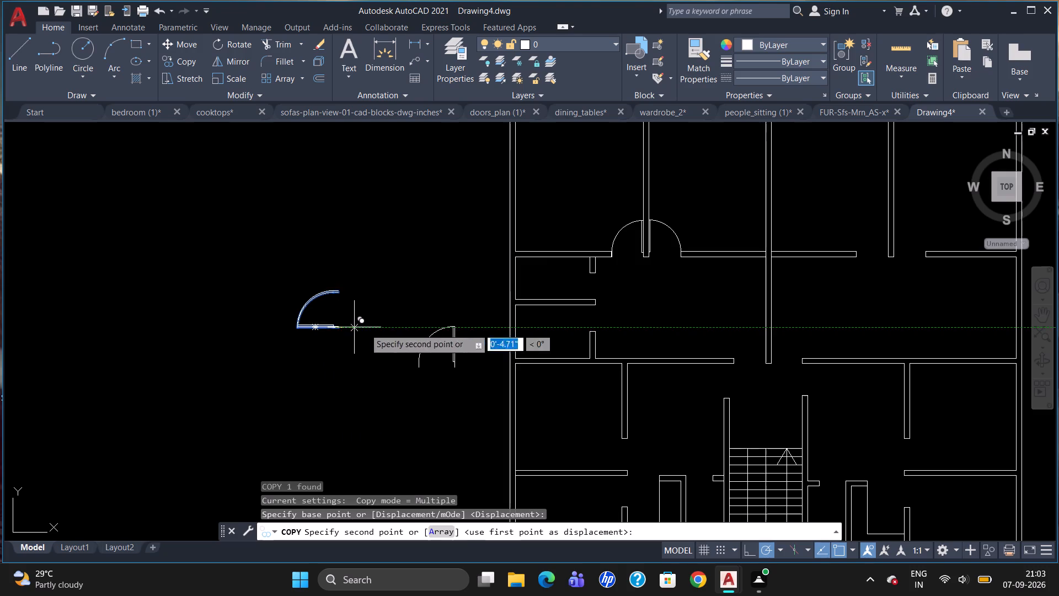
scroll(607, 290, up, 3)
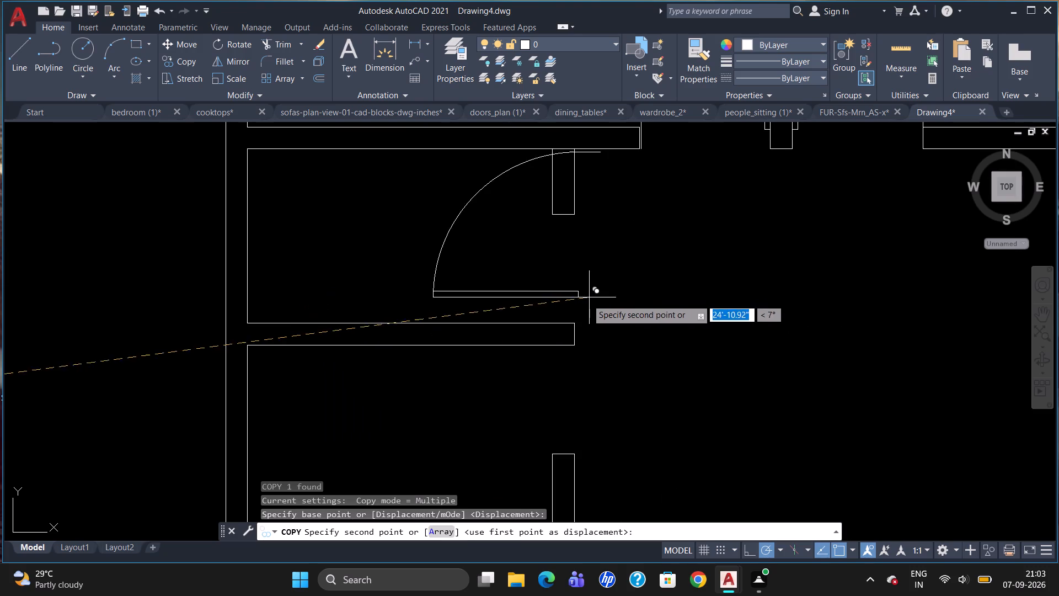
click(578, 322)
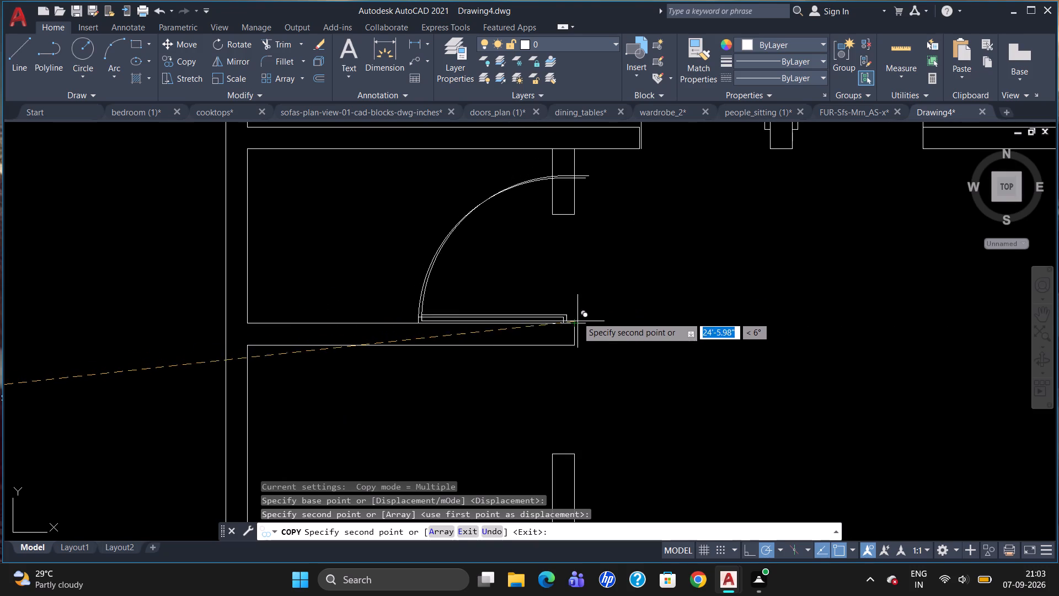
key(Escape)
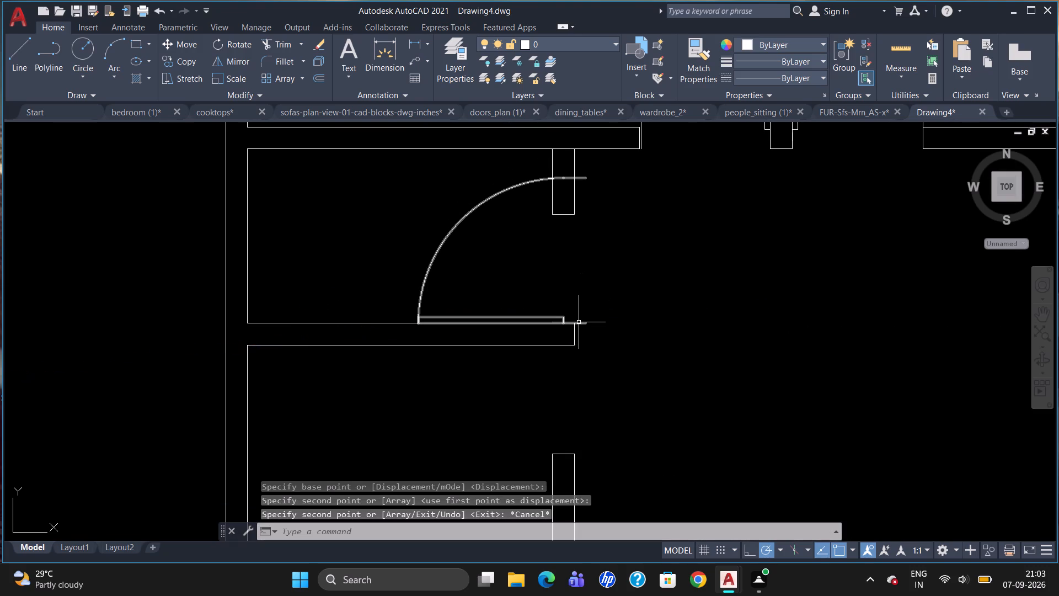
Move the new door copy so its hinge corner sits exactly on the northeast corner of that partition's free end.
click(579, 323)
key(m)
key(Return)
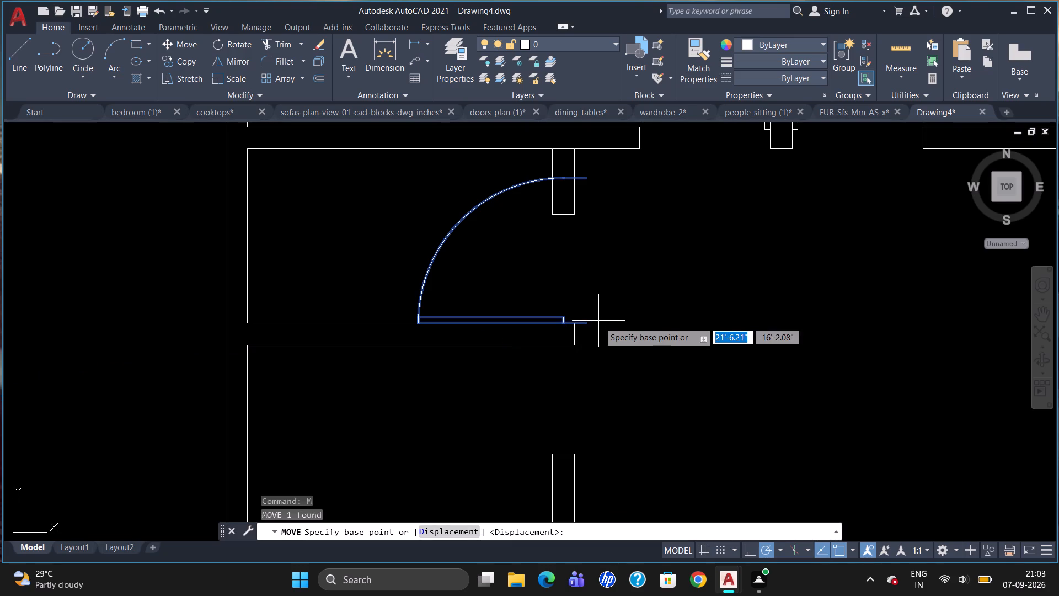
scroll(591, 327, up, 2)
click(583, 321)
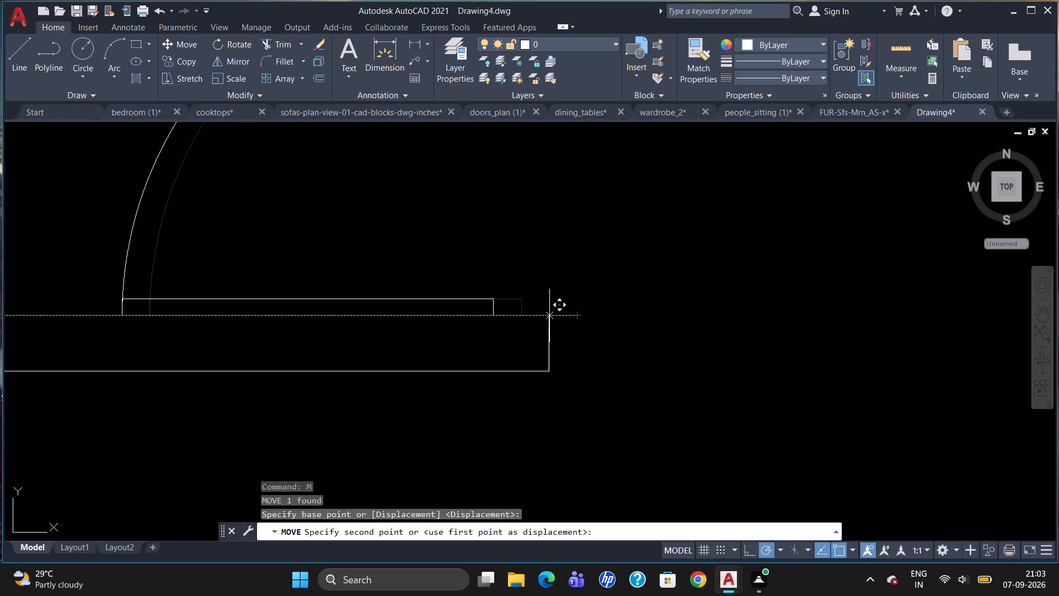
click(549, 316)
Scale the door copy down about its hinge corner to fit the opening of the northern small west room.
scroll(578, 331, down, 2)
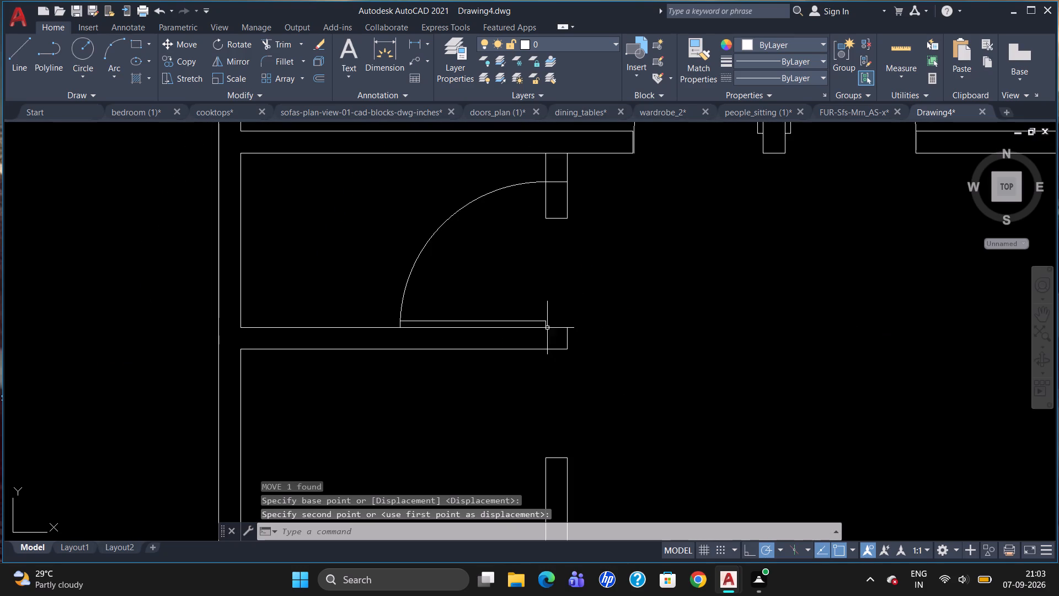
click(532, 321)
text(SC)
key(Return)
click(569, 330)
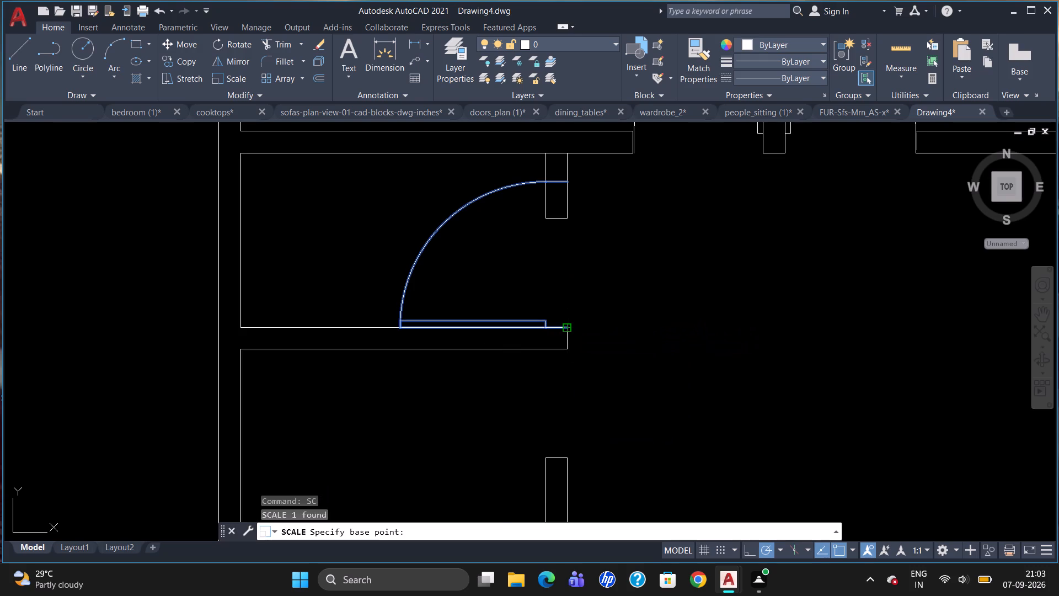
click(563, 264)
Rotate the mirrored door outside the plan 90° counterclockwise about the north end of its leaf.
scroll(598, 244, down, 2)
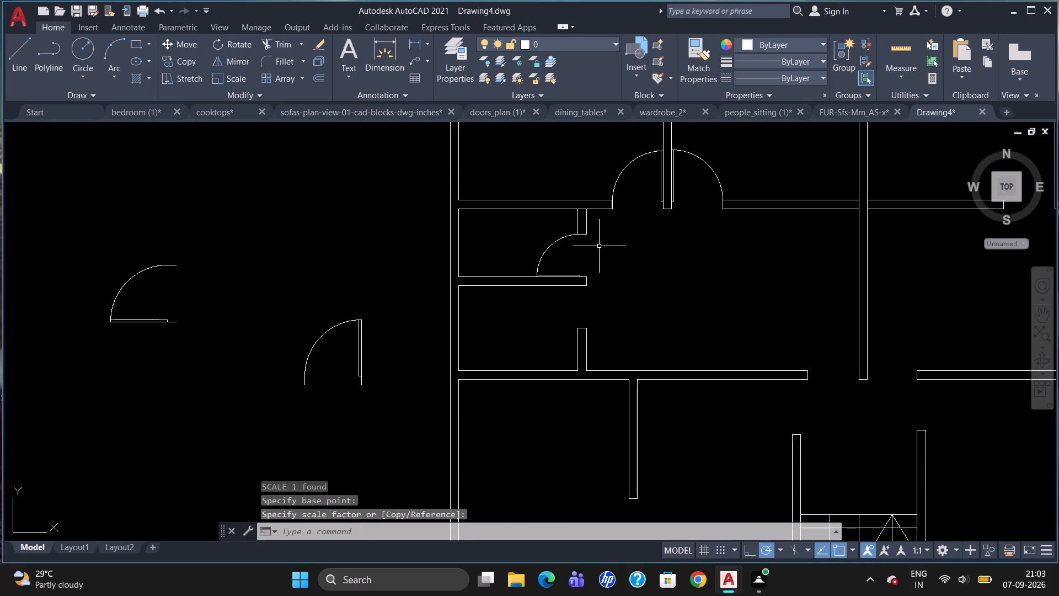
scroll(605, 288, down, 1)
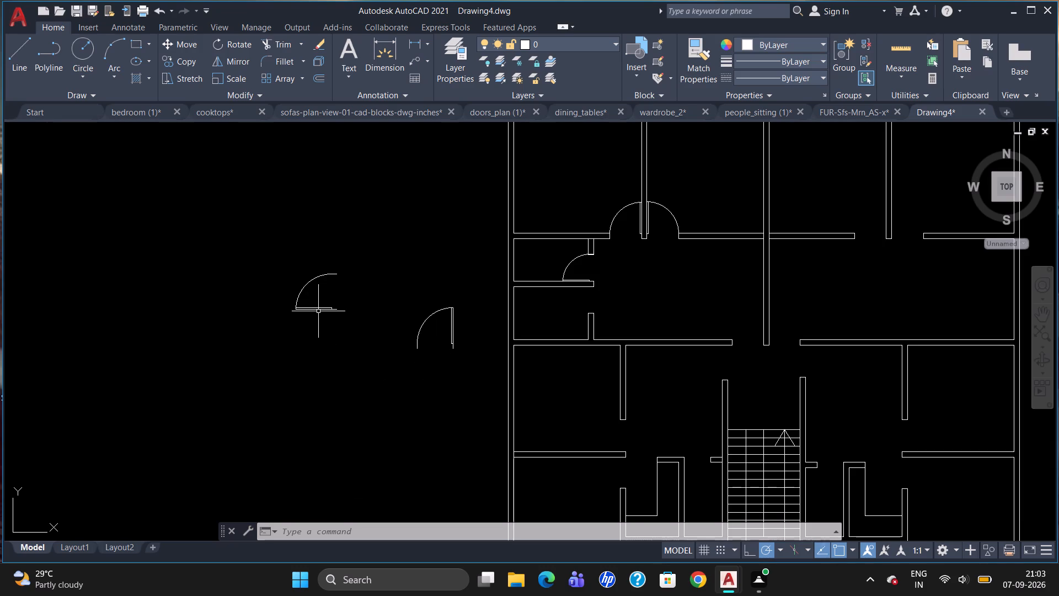
click(452, 328)
text(RO)
key(Return)
click(453, 311)
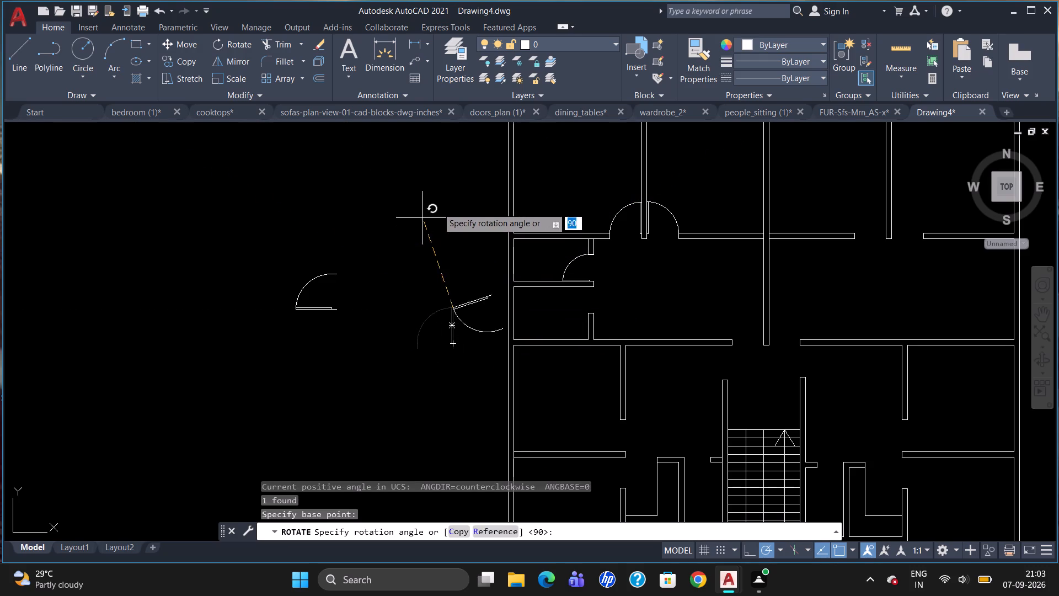
click(454, 198)
Move the mirrored door by its hinge corner to the southeast corner of the free end of the partition between the small west rooms.
click(484, 308)
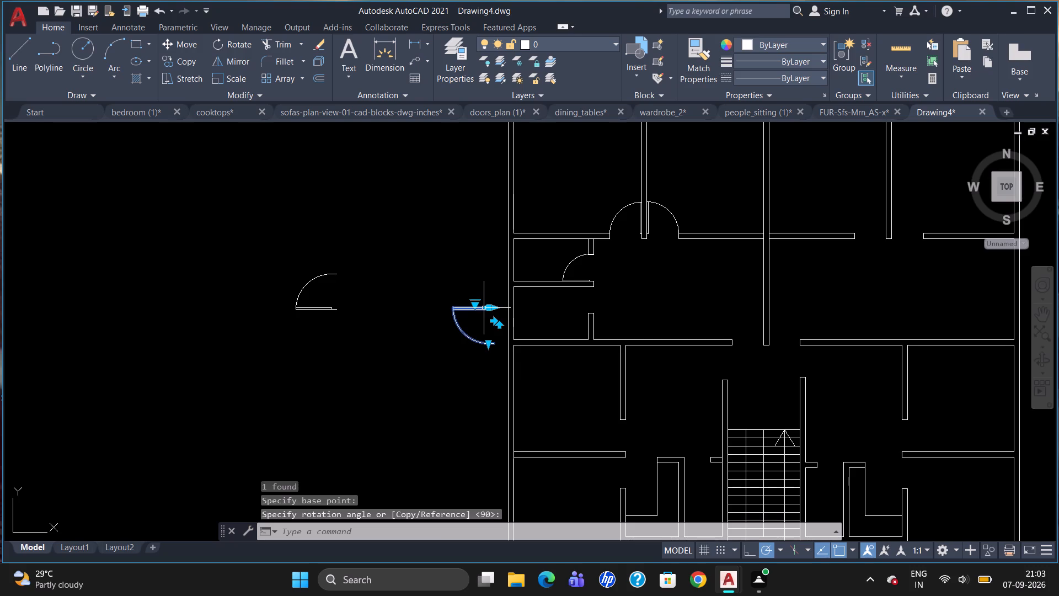
key(m)
key(Return)
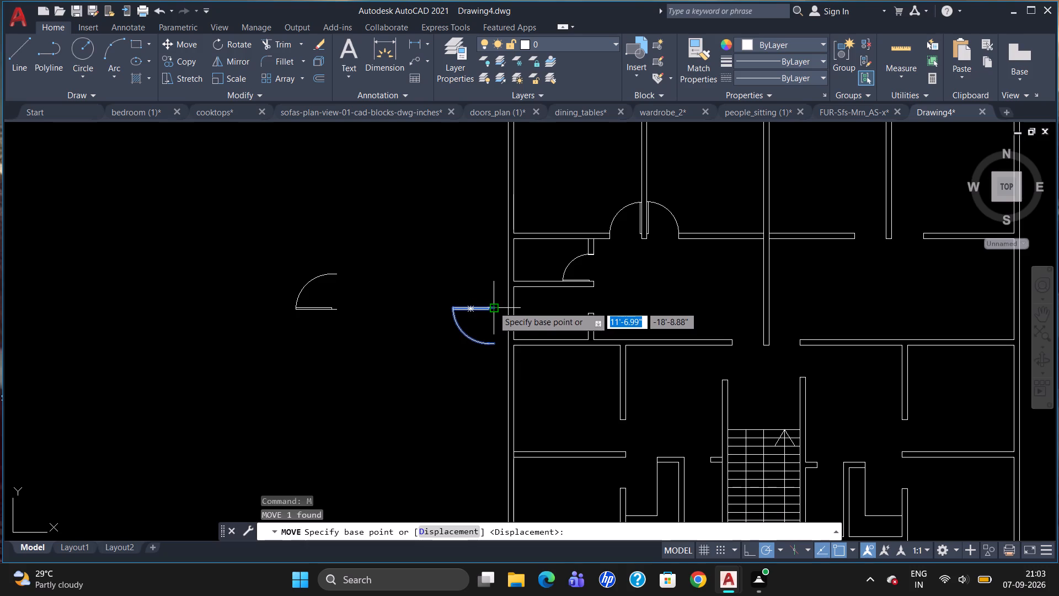
click(493, 305)
scroll(610, 292, up, 3)
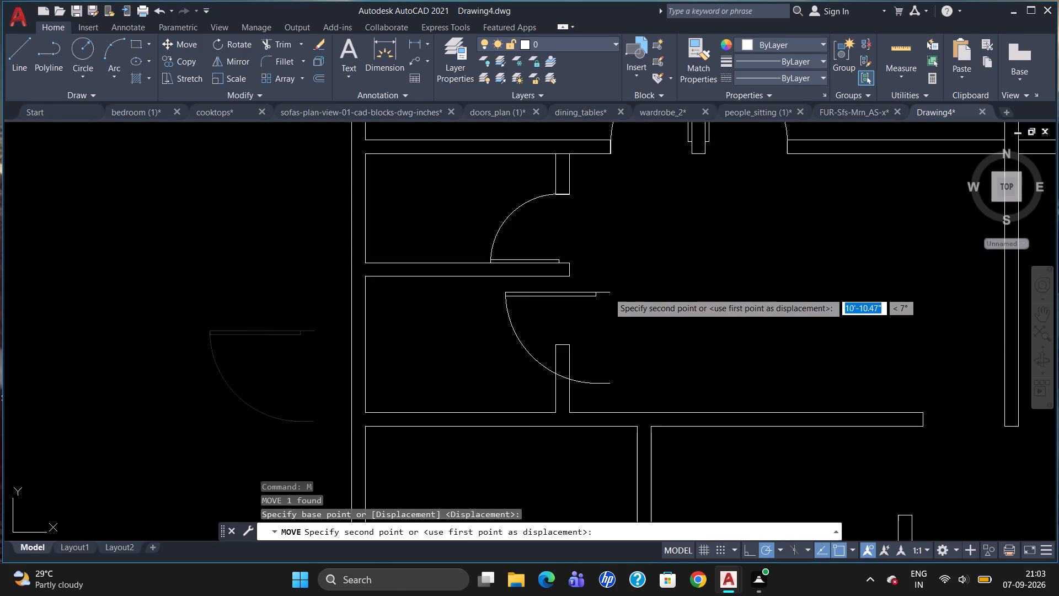
scroll(551, 274, up, 3)
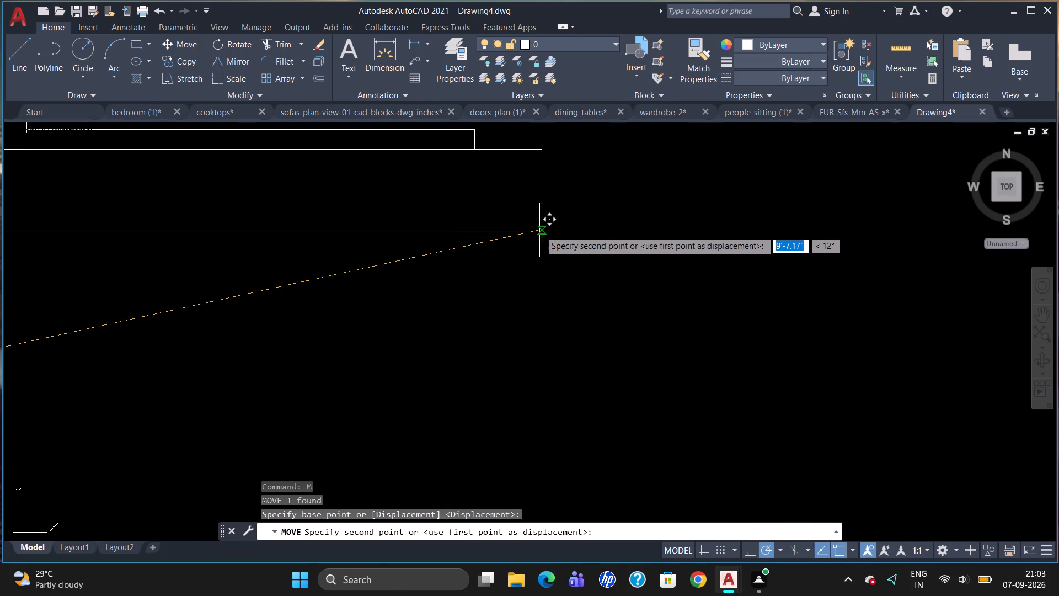
click(541, 235)
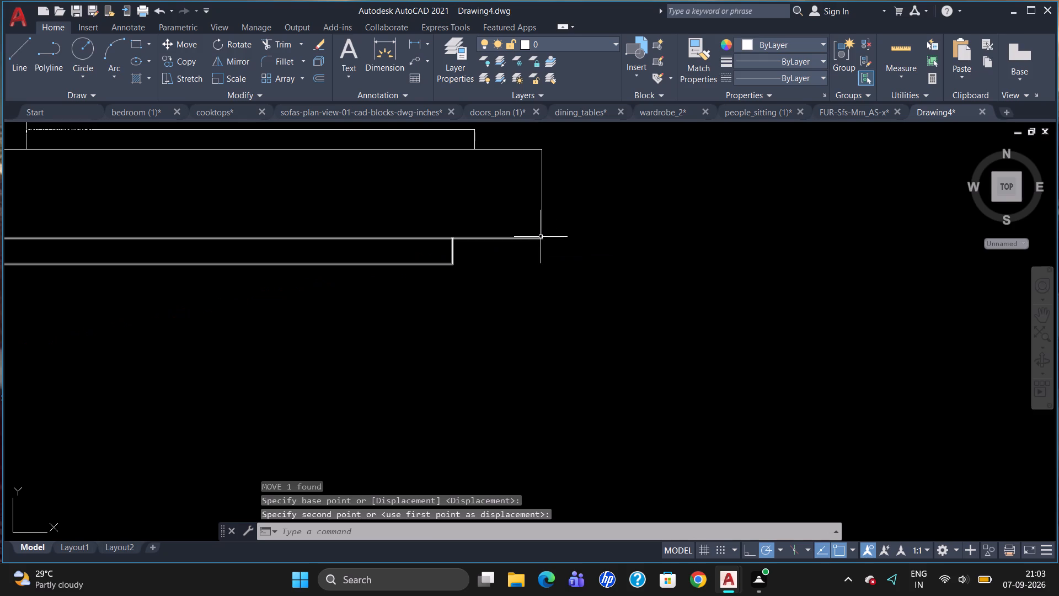
key(Escape)
Scale the mirrored door down about its hinge corner to fit the opening of the southern small west room.
scroll(553, 245, down, 2)
click(493, 257)
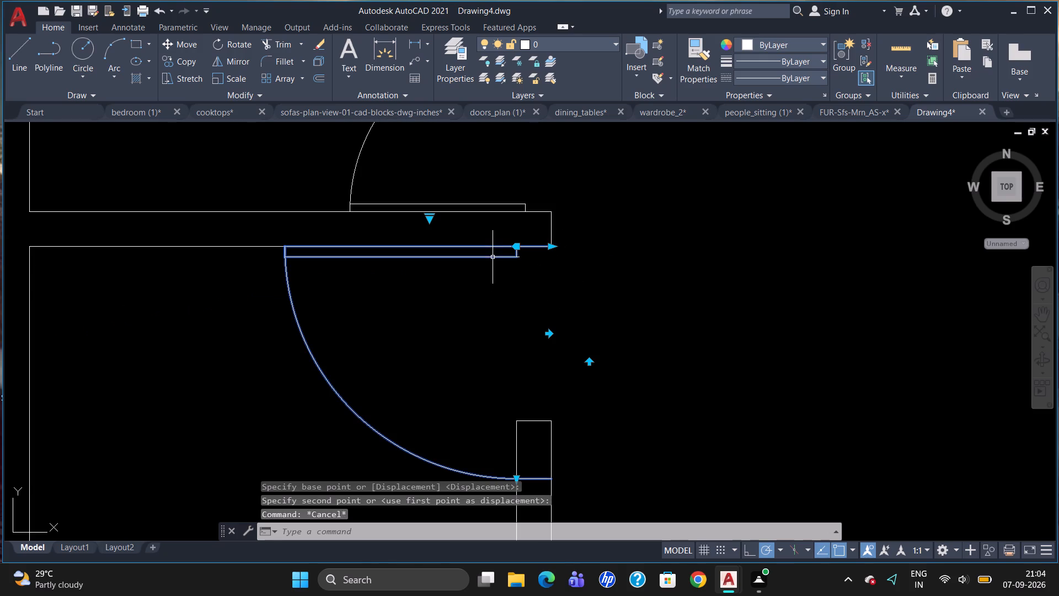
key(s)
key(c)
key(Return)
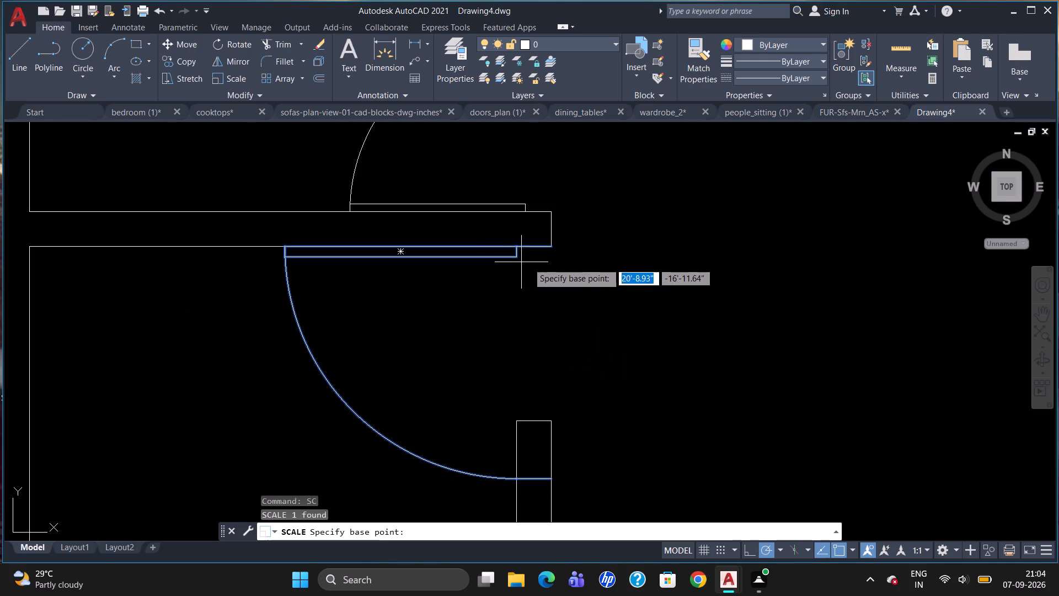
click(556, 246)
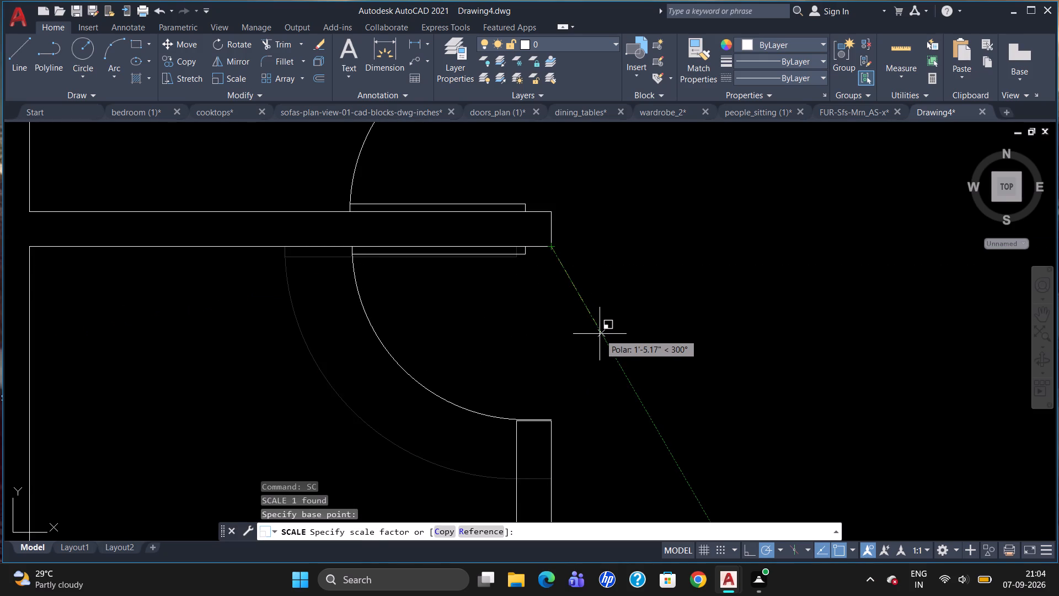
click(600, 334)
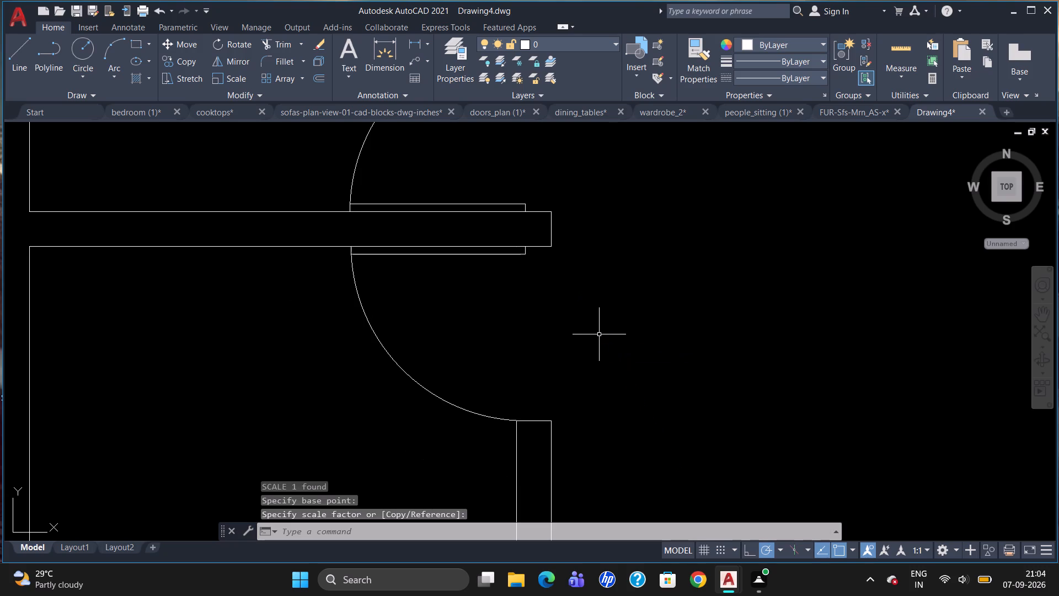
Copy the original door outside the plan by its hinge corner to the northeast corner of the free-ended horizontal wall west of the staircase.
scroll(579, 300, down, 4)
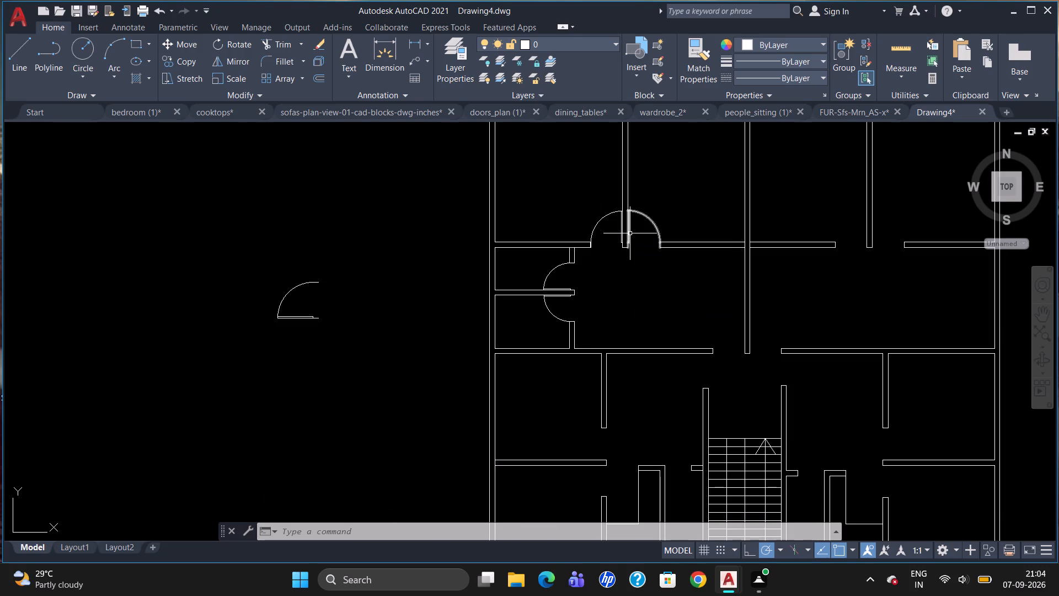
click(295, 318)
key(c)
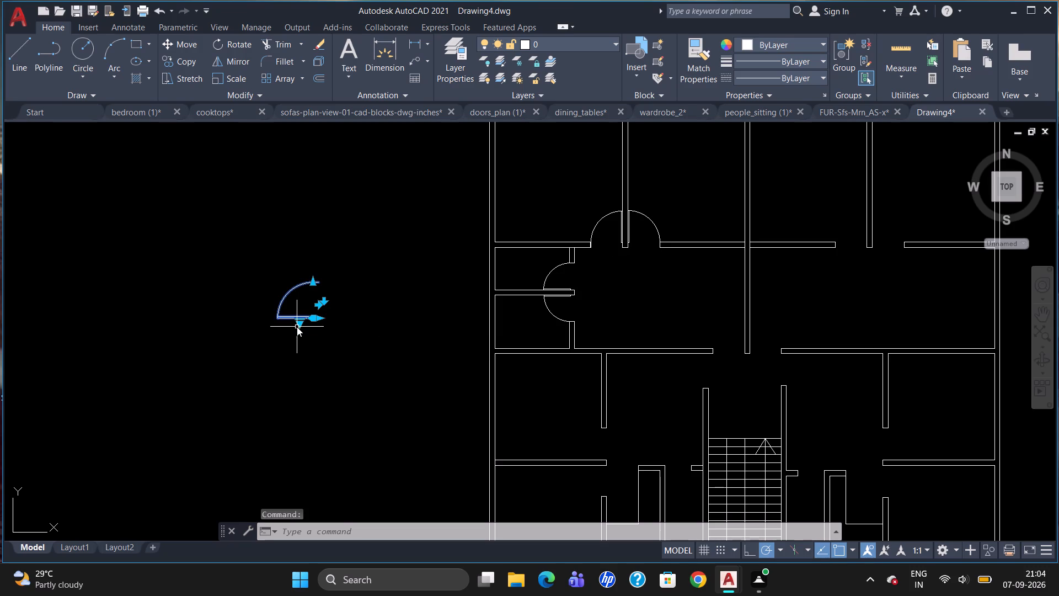
key(o)
key(Return)
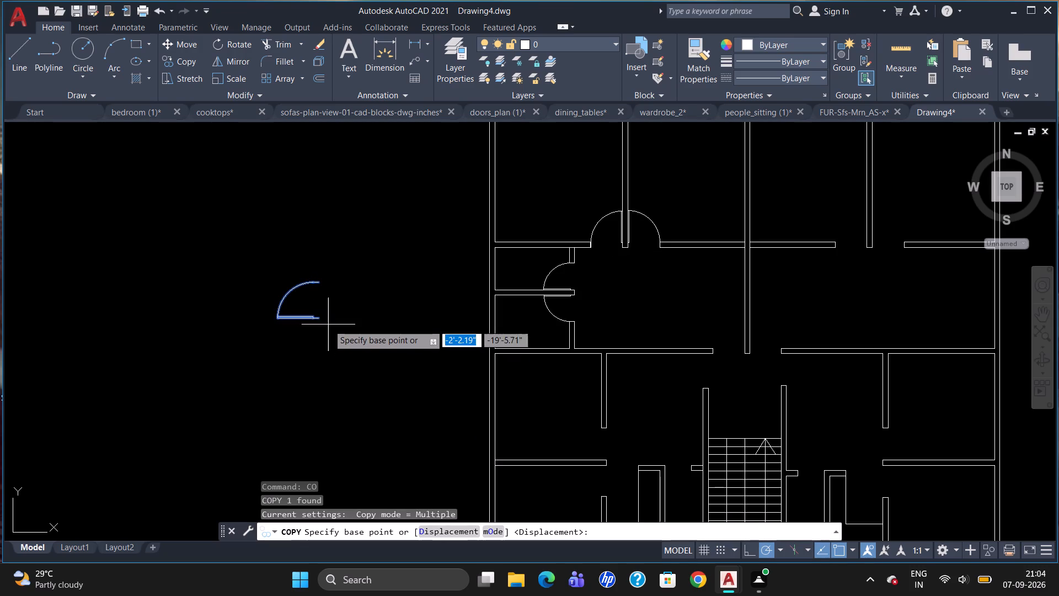
click(321, 320)
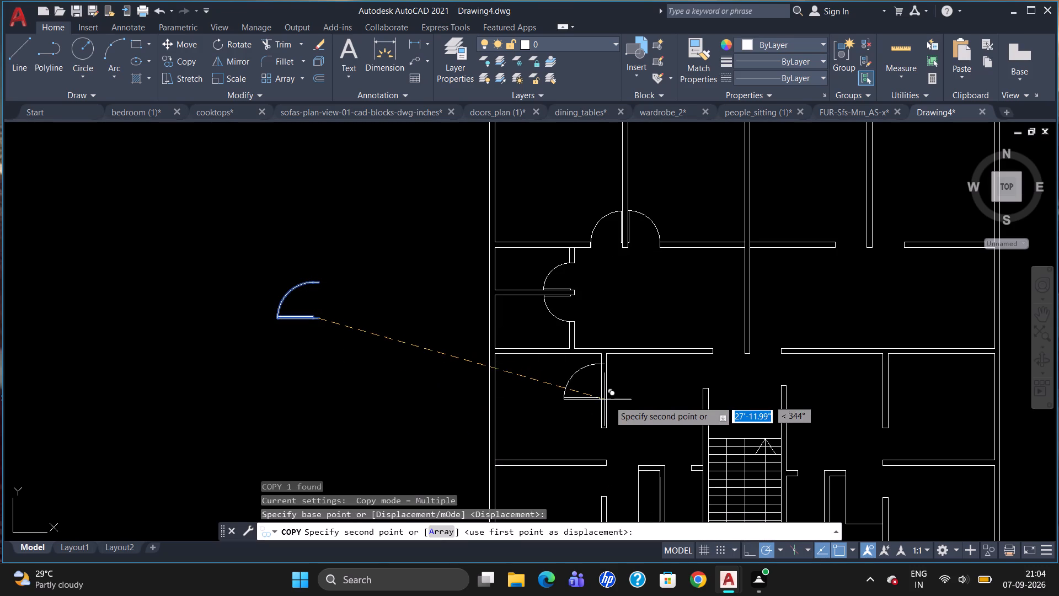
scroll(623, 456, up, 2)
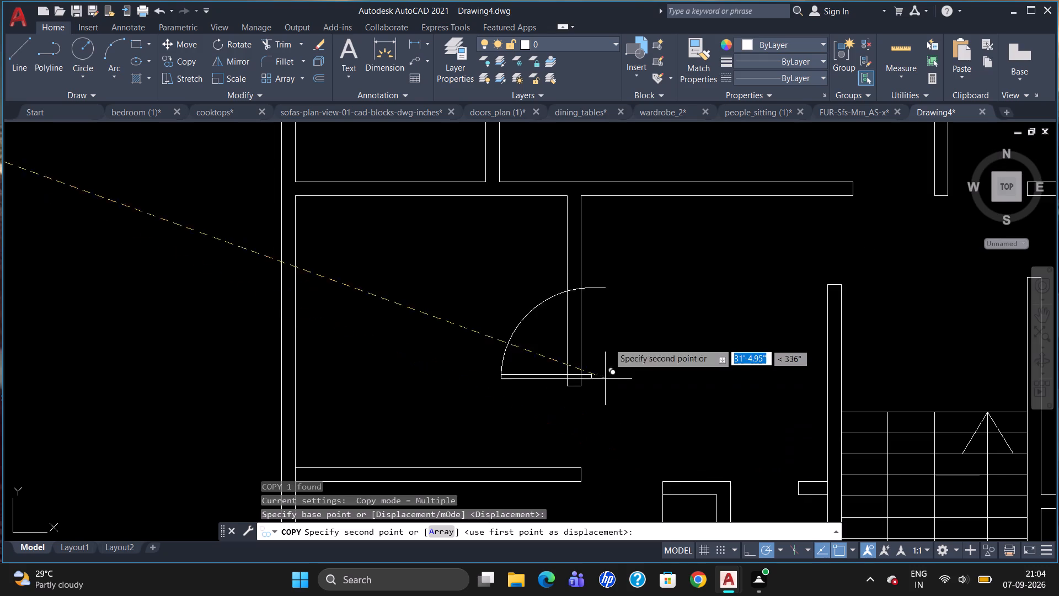
scroll(580, 465, up, 2)
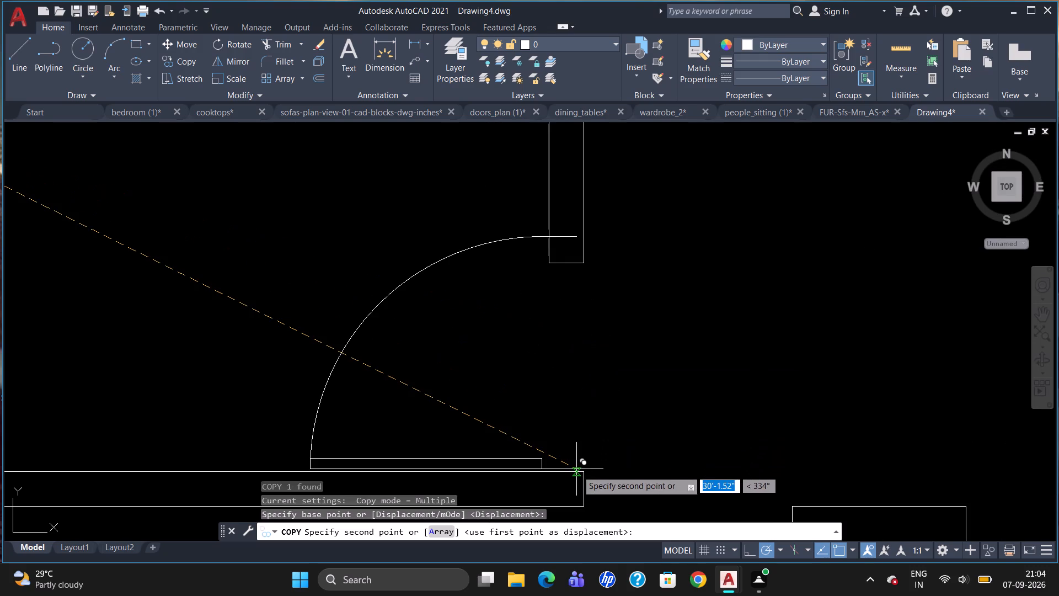
click(581, 469)
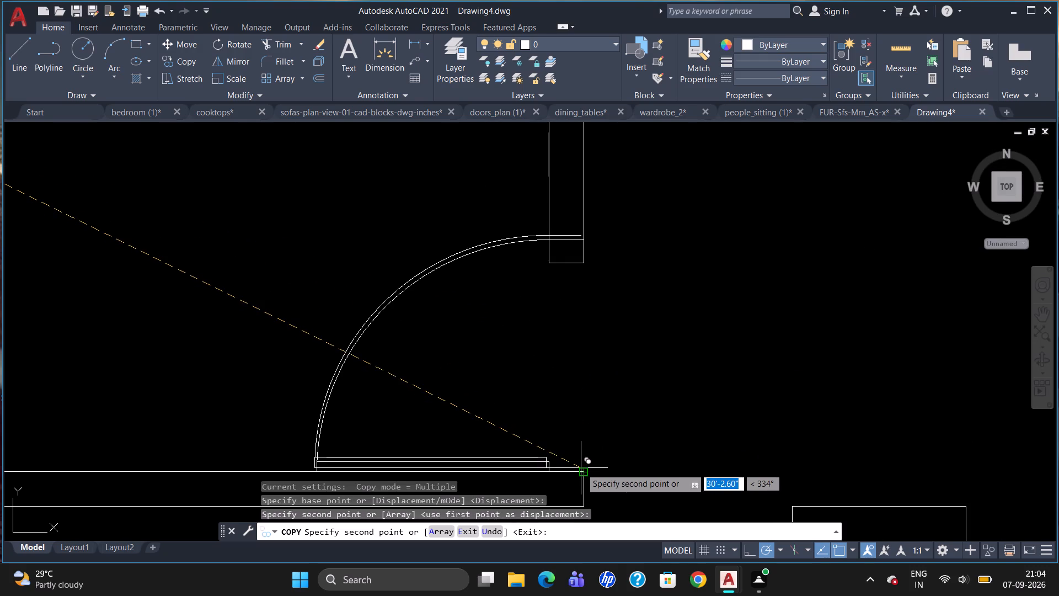
key(Escape)
Scale the new door copy down about its hinge corner to fit the opening below the vertical partition west of the staircase.
click(544, 464)
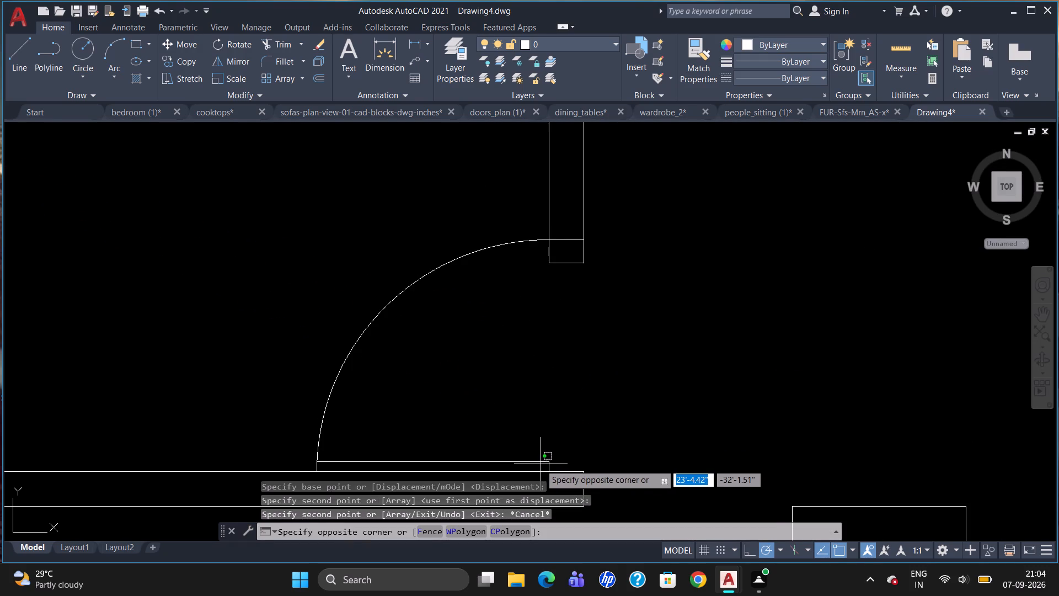
click(533, 462)
text(SC)
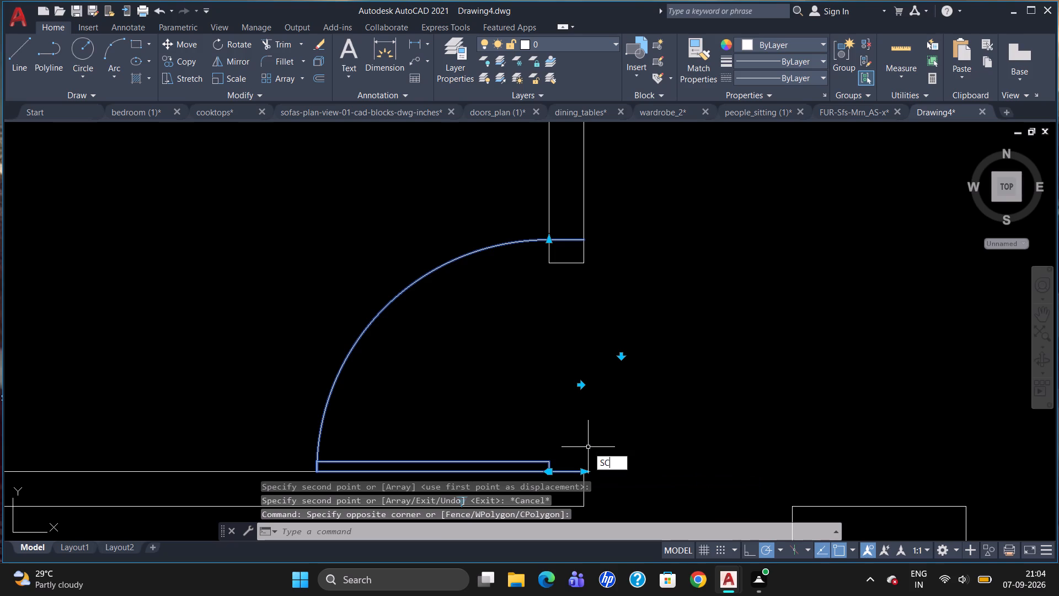
key(Return)
click(581, 476)
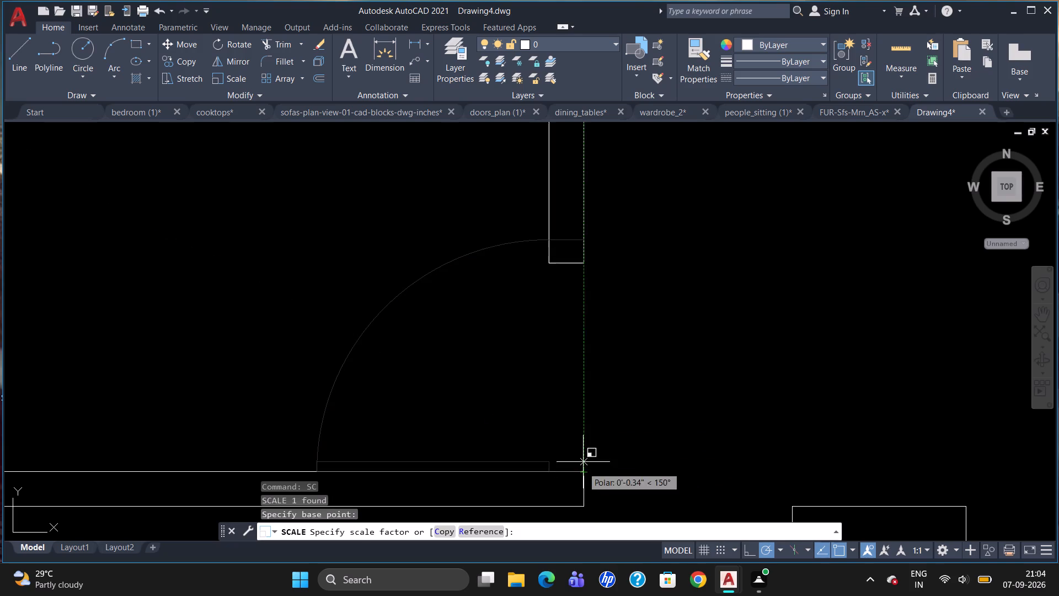
click(579, 353)
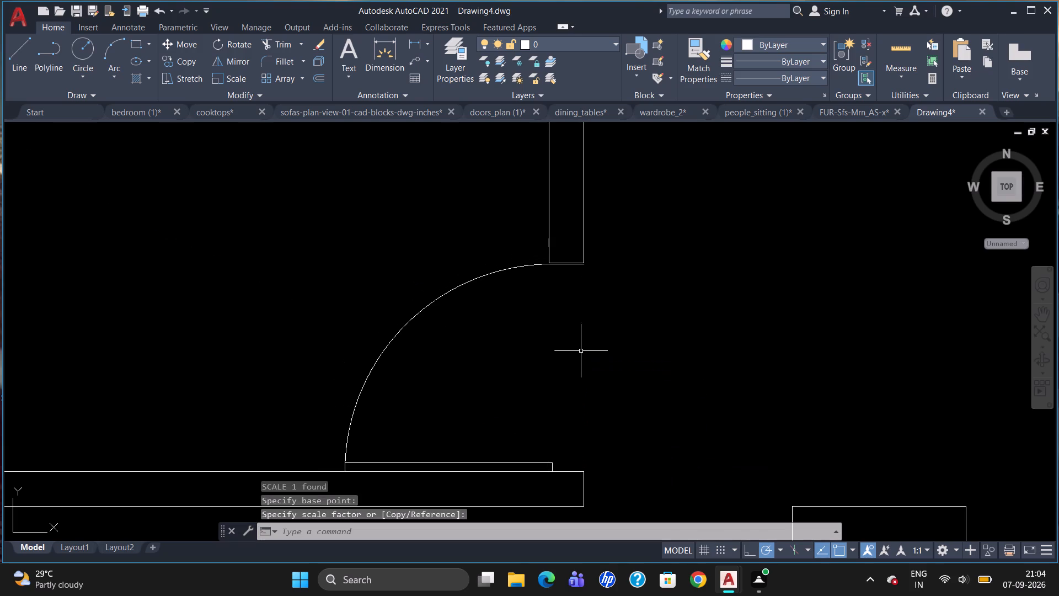
Mirror the original door outside the plan about a horizontal line just below it, keeping the source door.
scroll(612, 305, down, 3)
scroll(607, 377, down, 1)
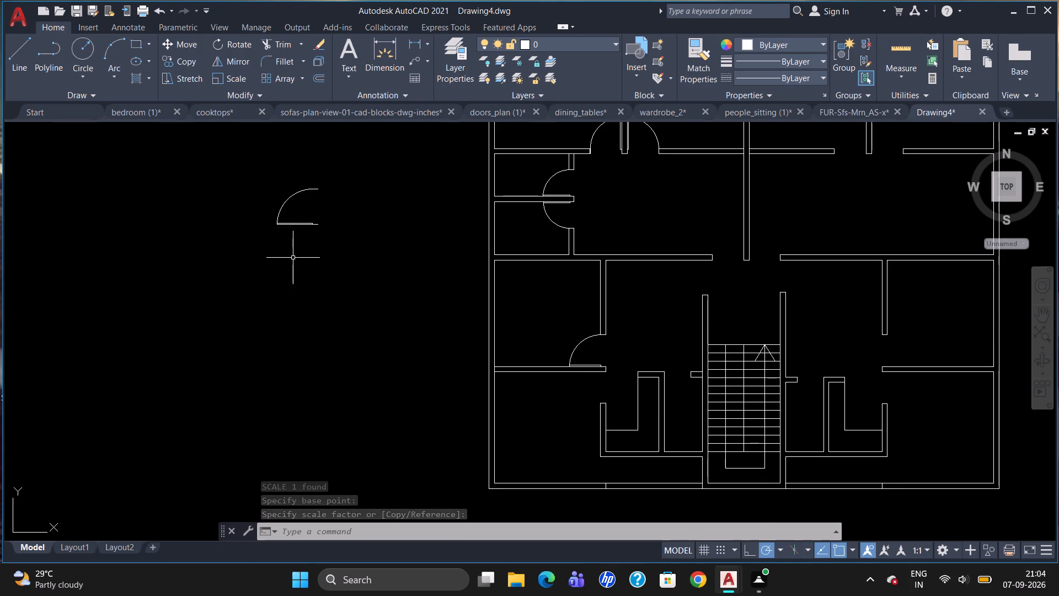
text(MI)
key(Return)
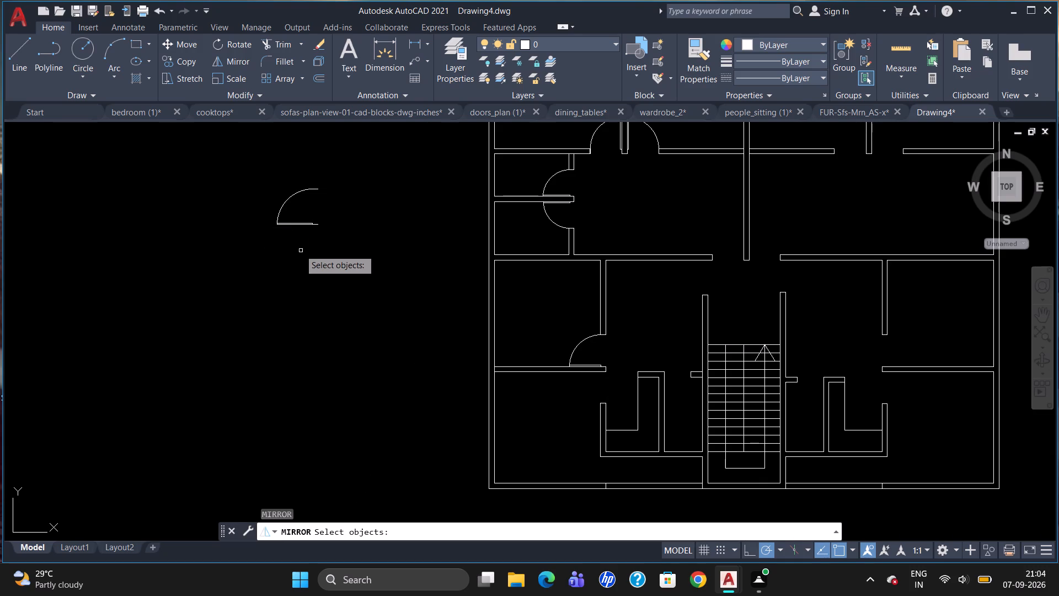
click(312, 223)
key(Return)
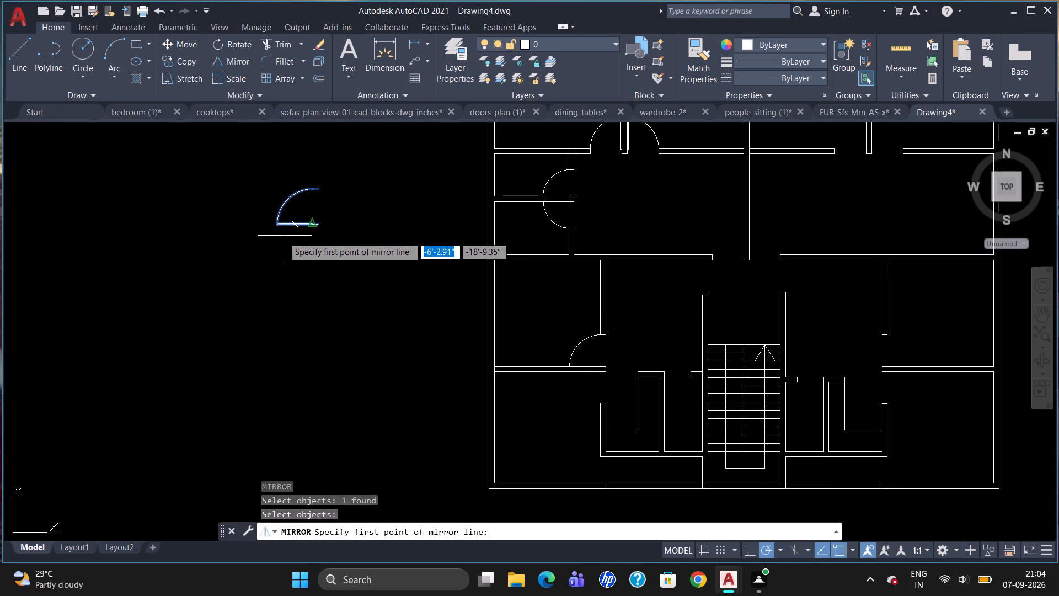
drag(258, 245, 280, 249)
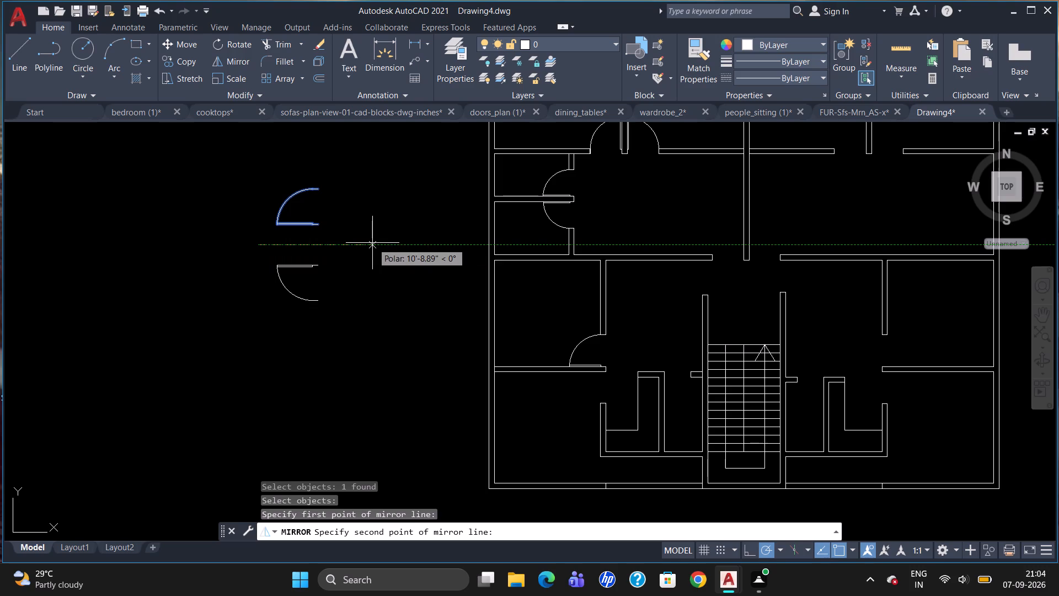
click(372, 243)
drag(404, 288, 373, 244)
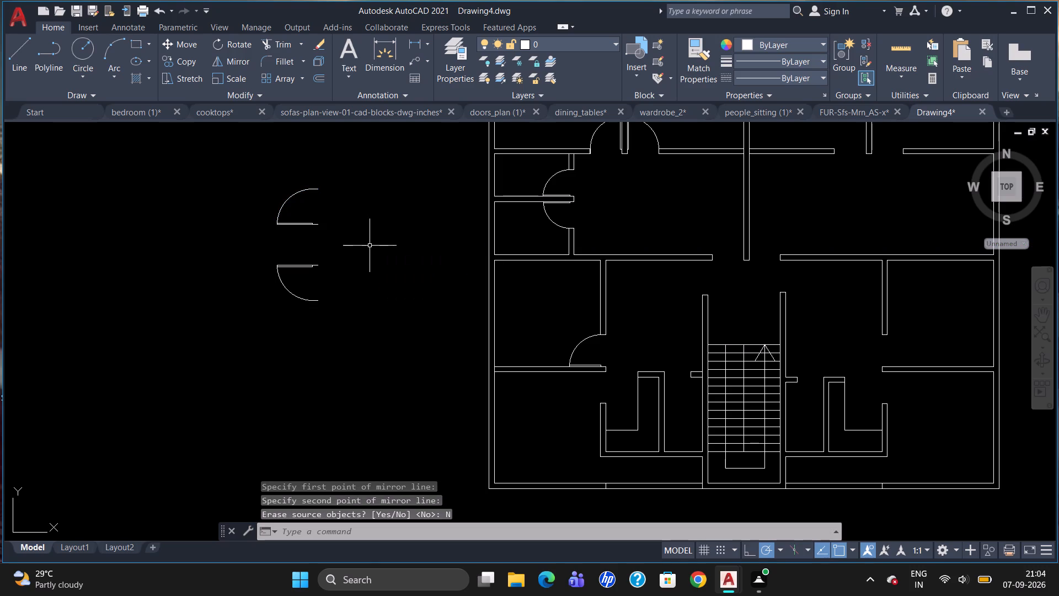
Copy the mirrored door outside the plan by its hinge corner to the southeast corner of the free-ended horizontal wall west of the staircase.
click(293, 265)
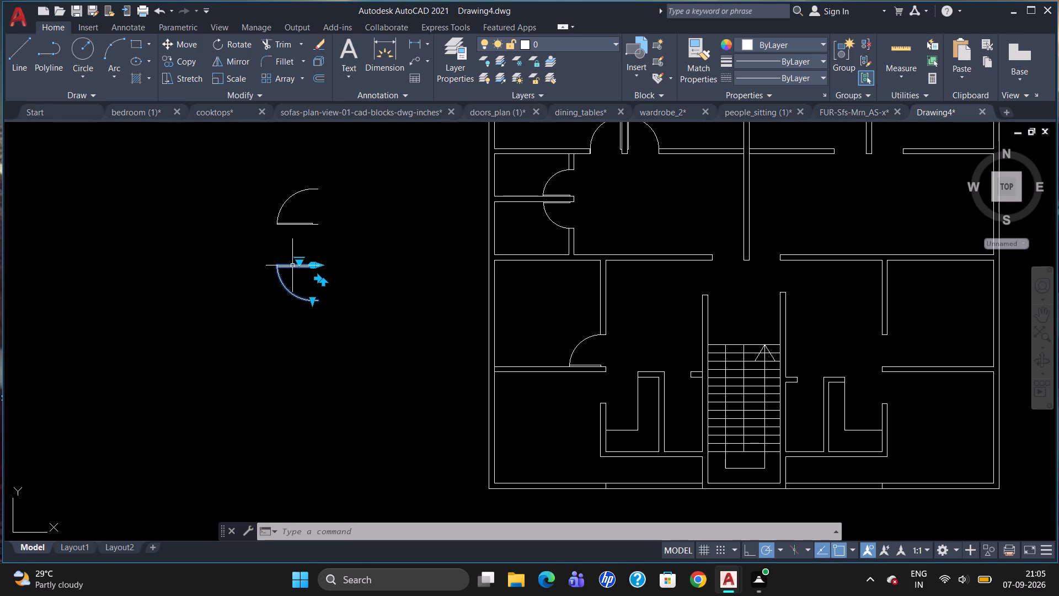
text(CO)
key(Return)
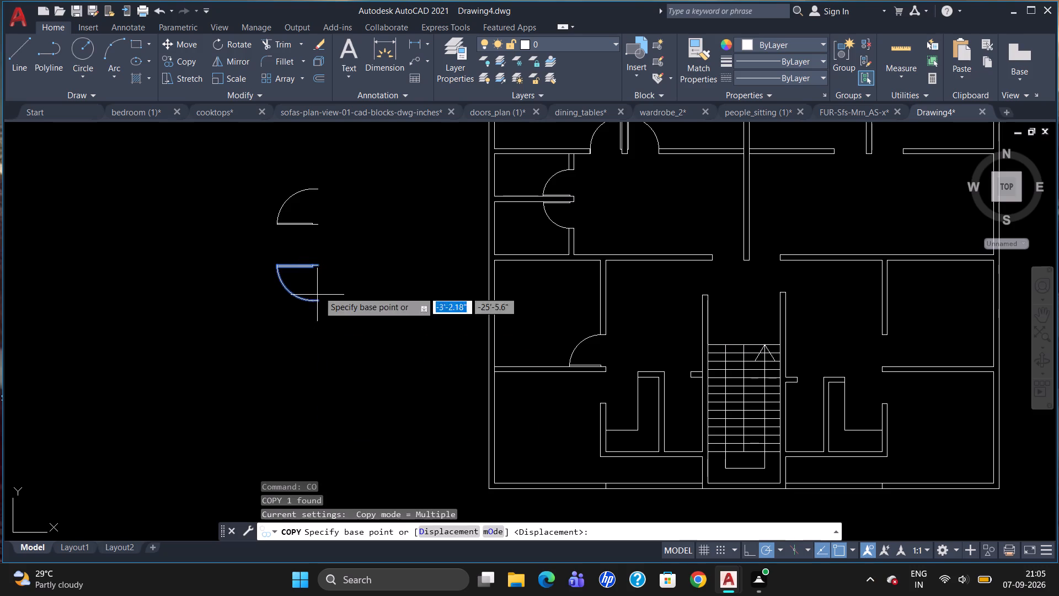
click(320, 263)
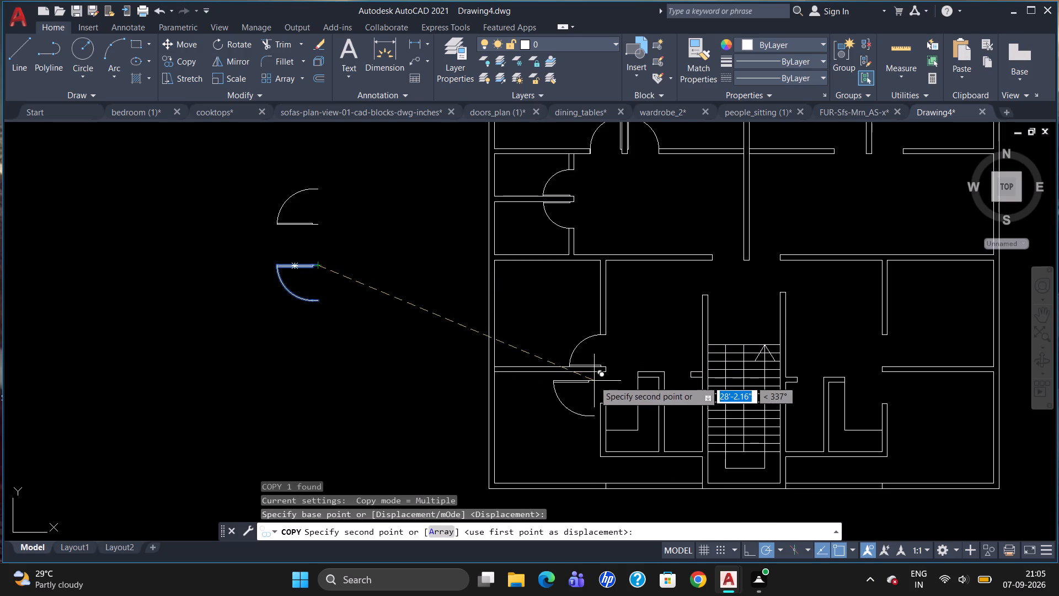
scroll(595, 380, up, 3)
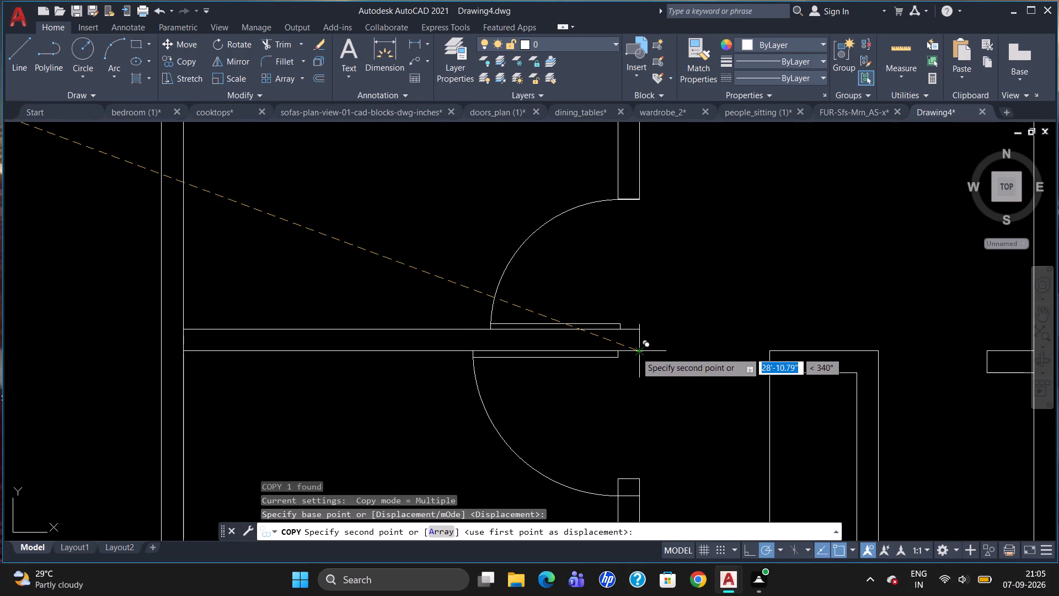
click(636, 352)
key(Escape)
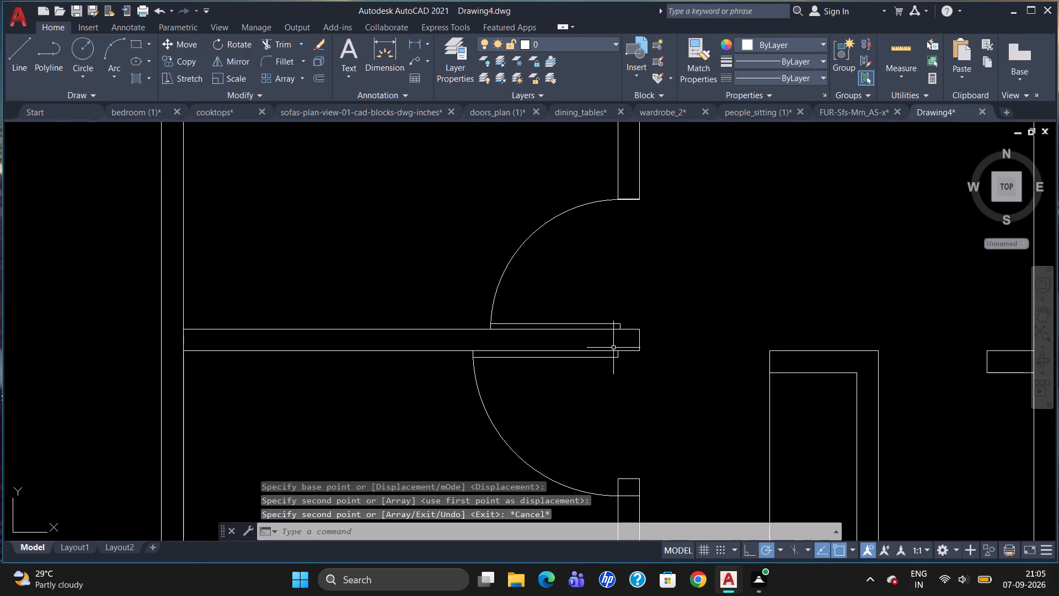
Scale the new door copy down about its hinge corner to fit the opening south of that horizontal wall.
click(616, 353)
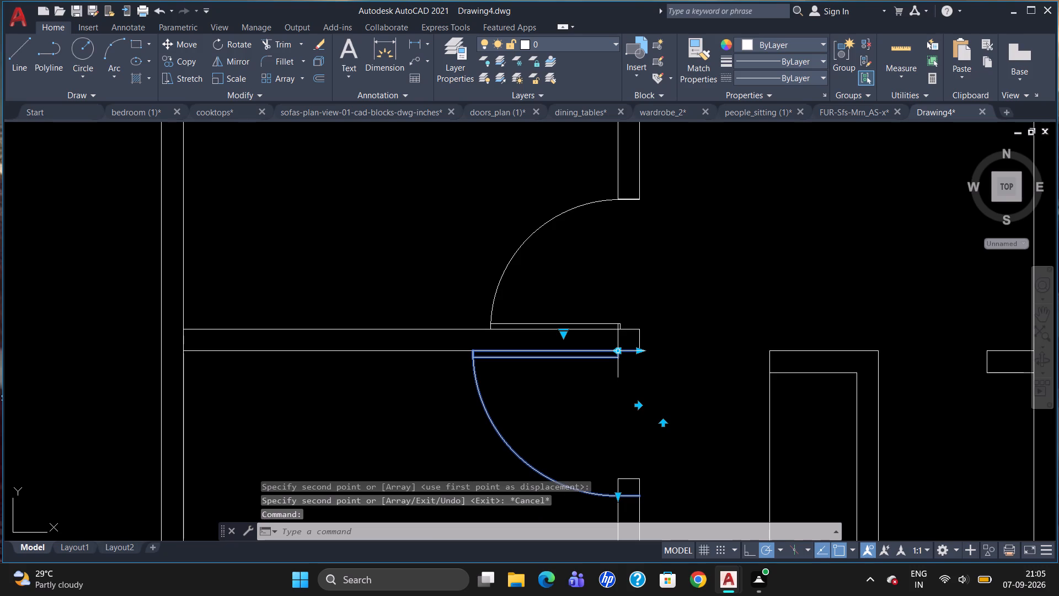
key(s)
key(c)
key(Return)
click(637, 350)
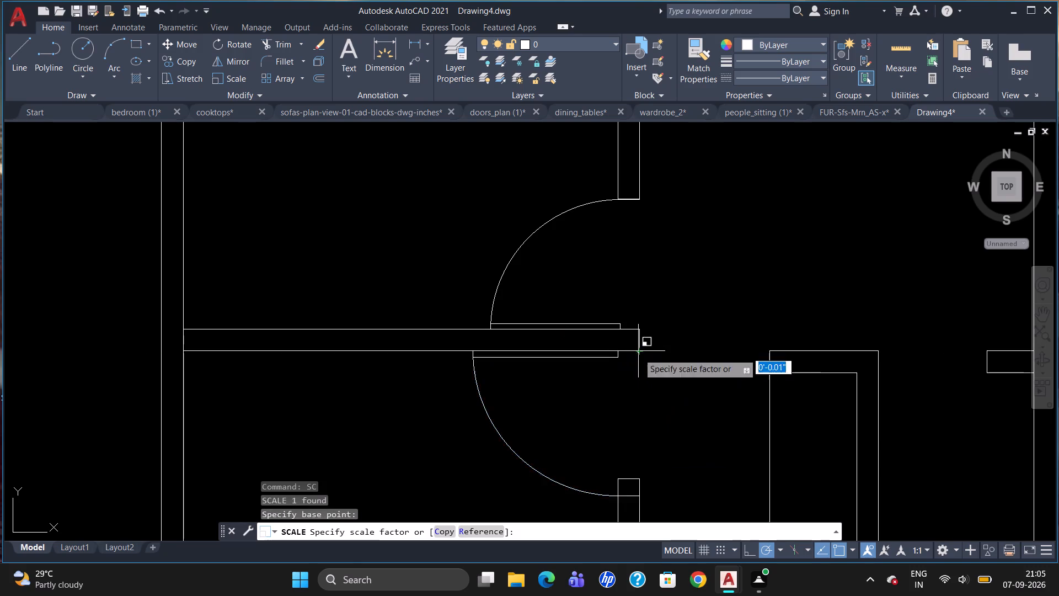
click(672, 417)
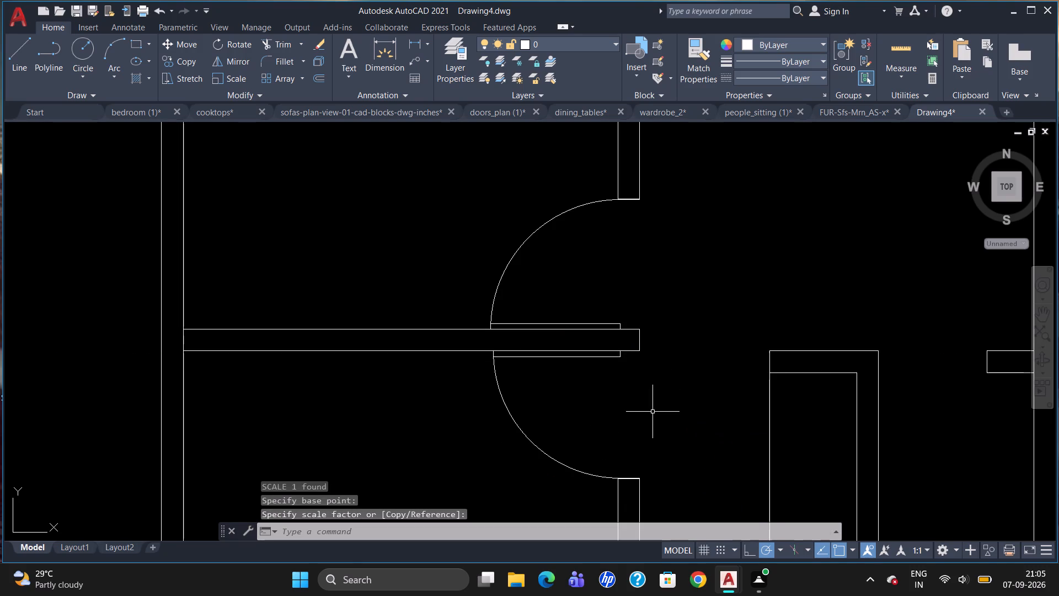
Copy the door of the southern small west room into the open area northwest of the staircase.
scroll(581, 389, down, 2)
scroll(487, 353, down, 1)
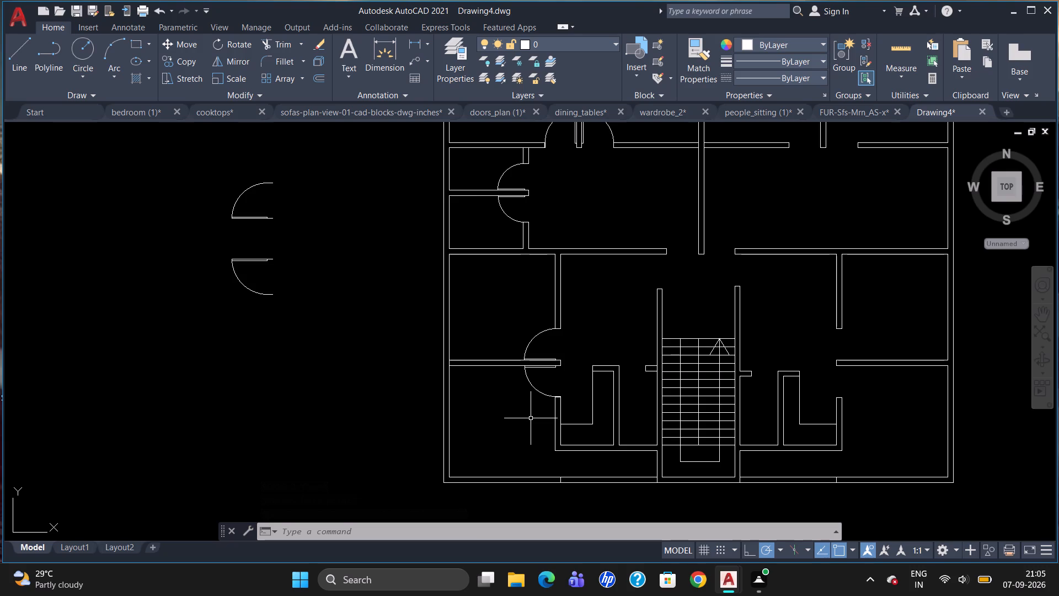
click(508, 195)
key(c)
key(o)
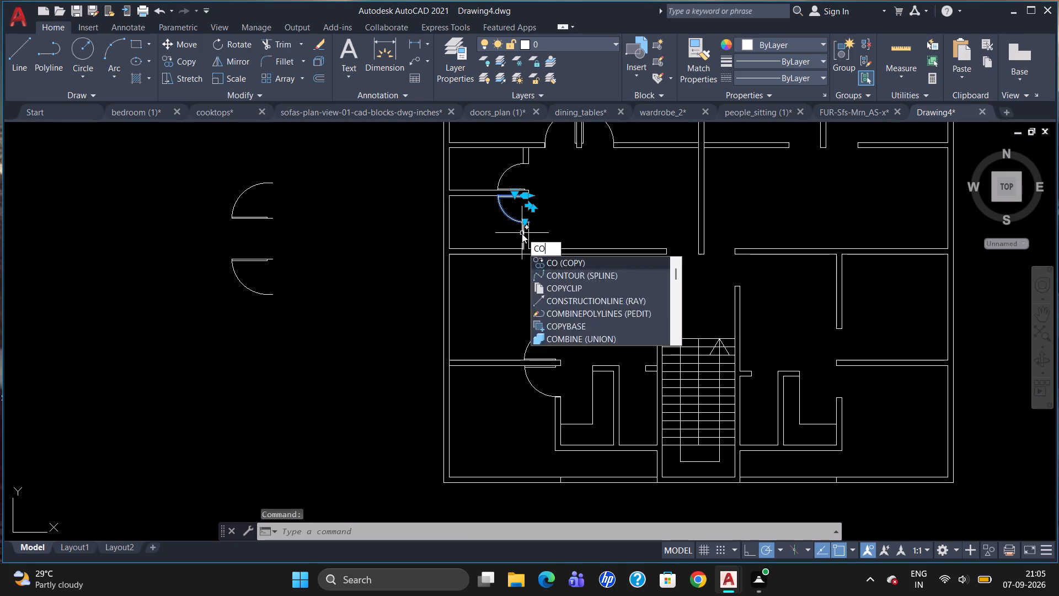
key(Return)
drag(517, 201, 523, 209)
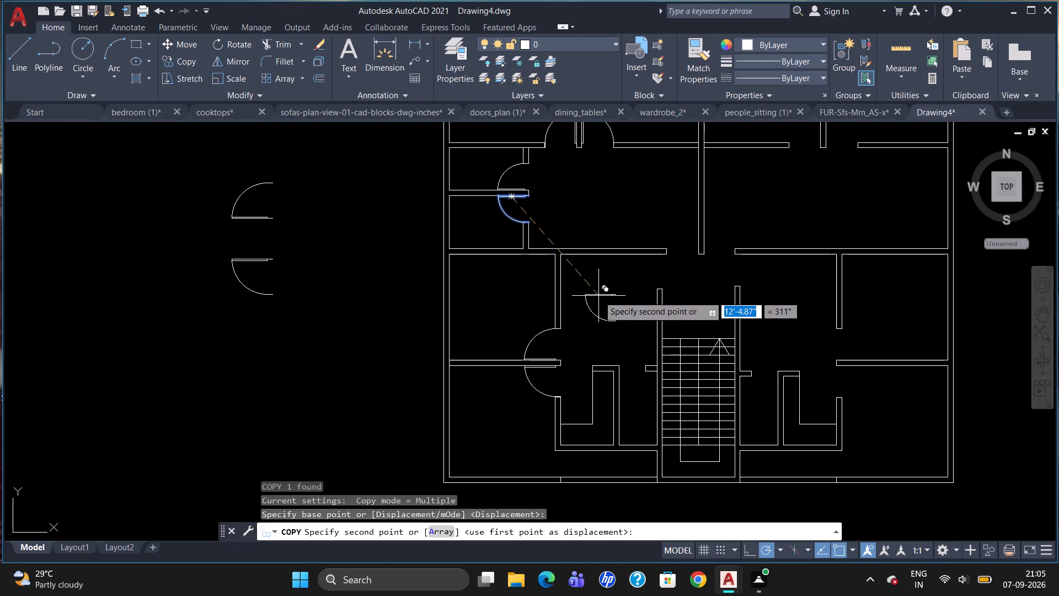
click(598, 296)
key(Escape)
Rotate the copied small door 90° counterclockwise about its hinge corner.
click(605, 295)
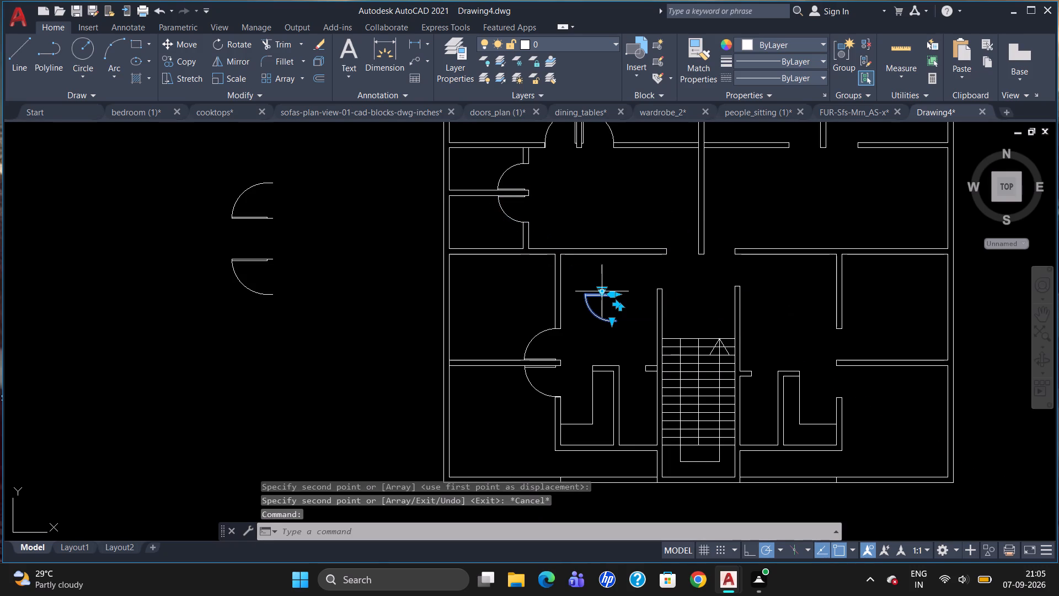
text(RO)
key(Return)
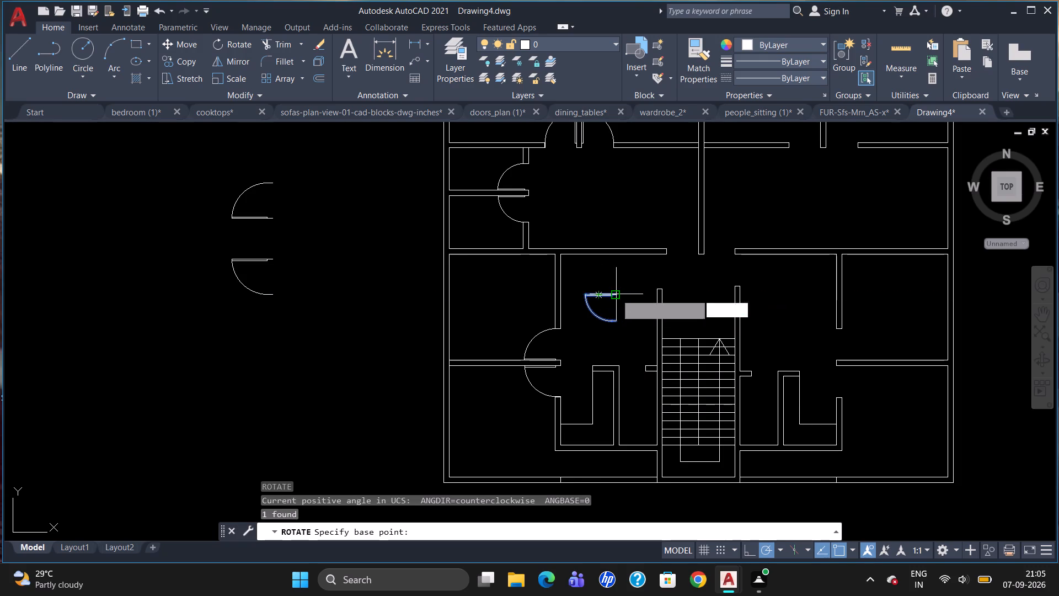
click(616, 294)
click(611, 268)
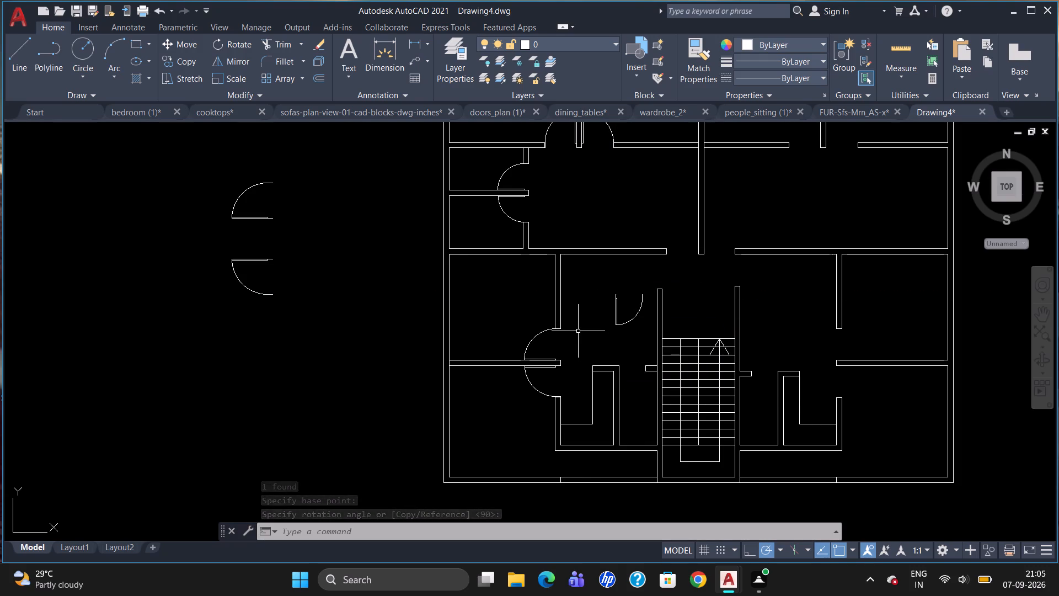
Mirror the rotated small door about a vertical line just west of it, keeping the source door.
key(m)
key(i)
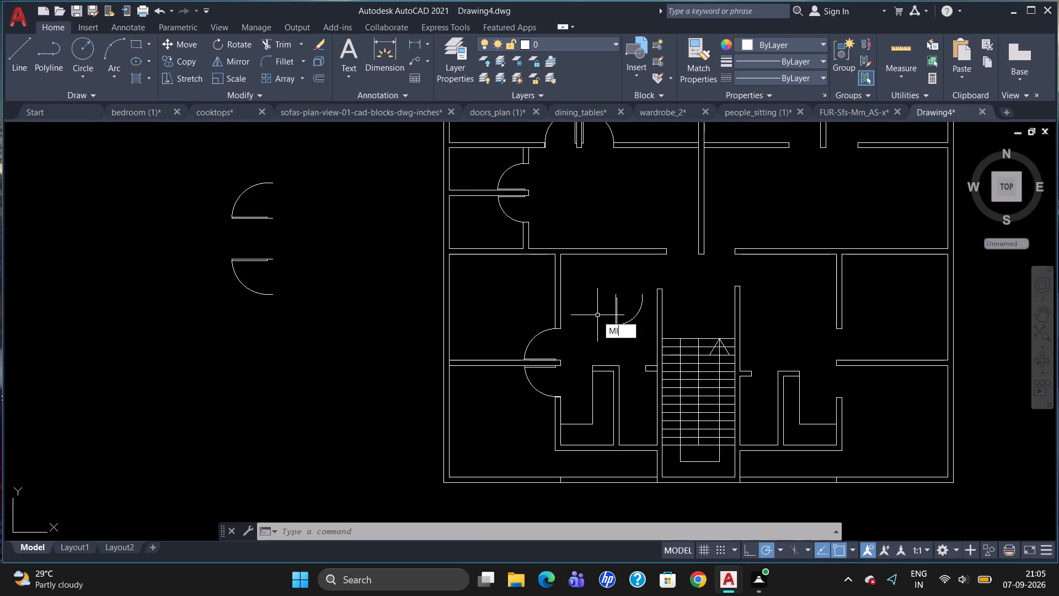
key(Return)
click(616, 322)
key(Return)
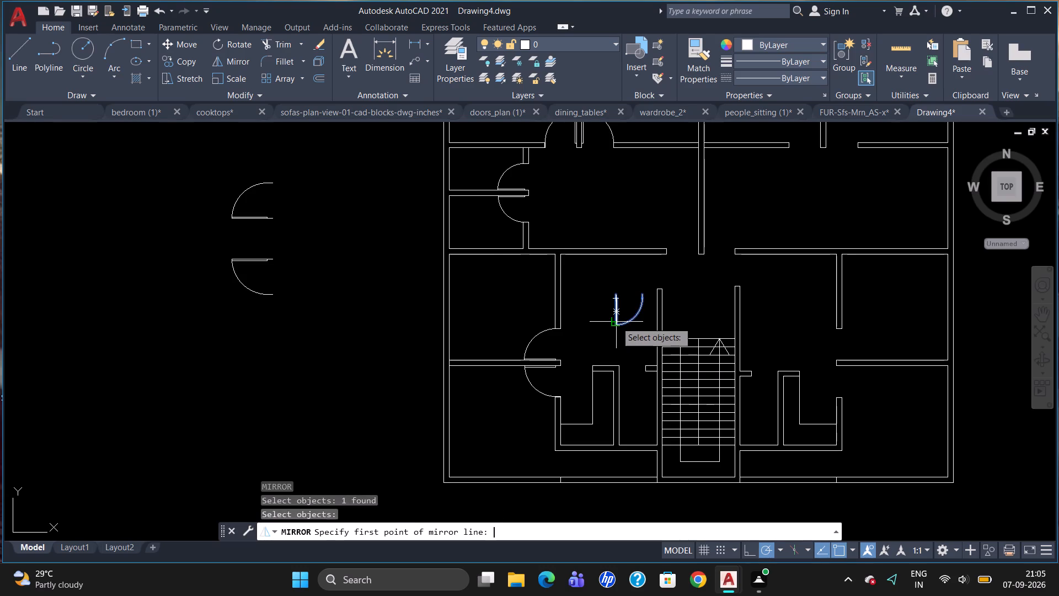
click(581, 291)
click(576, 350)
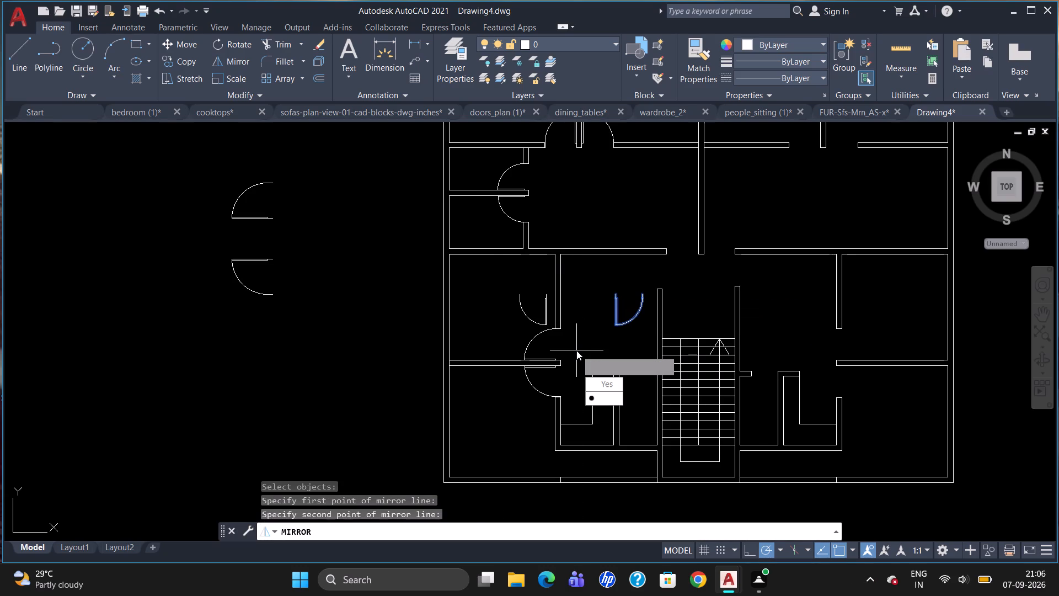
drag(594, 393, 576, 350)
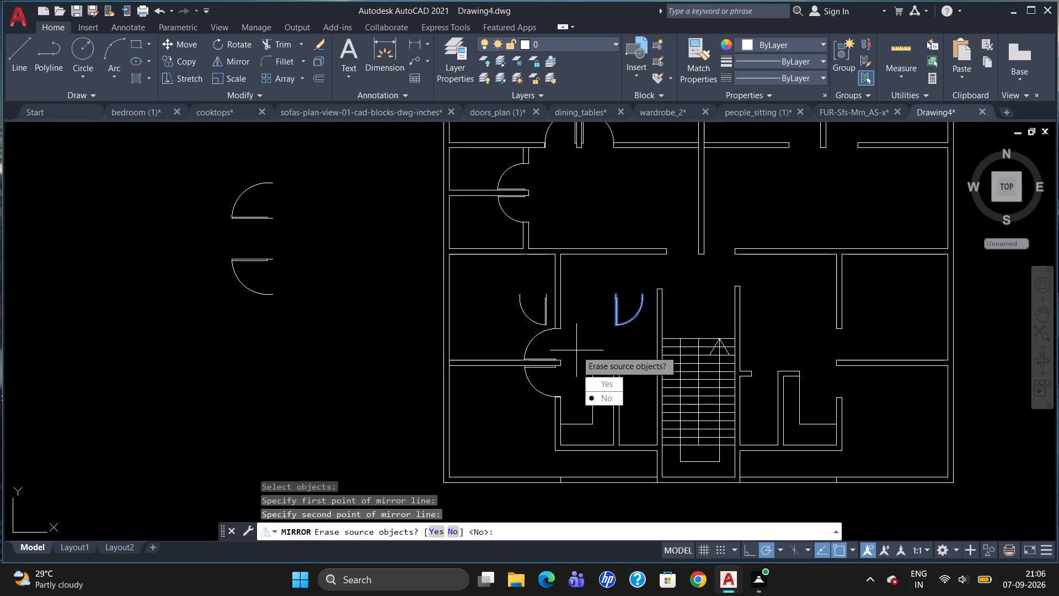
Move the mirrored small door by its hinge corner to the northwest corner of the short wall stub west of the staircase.
click(544, 311)
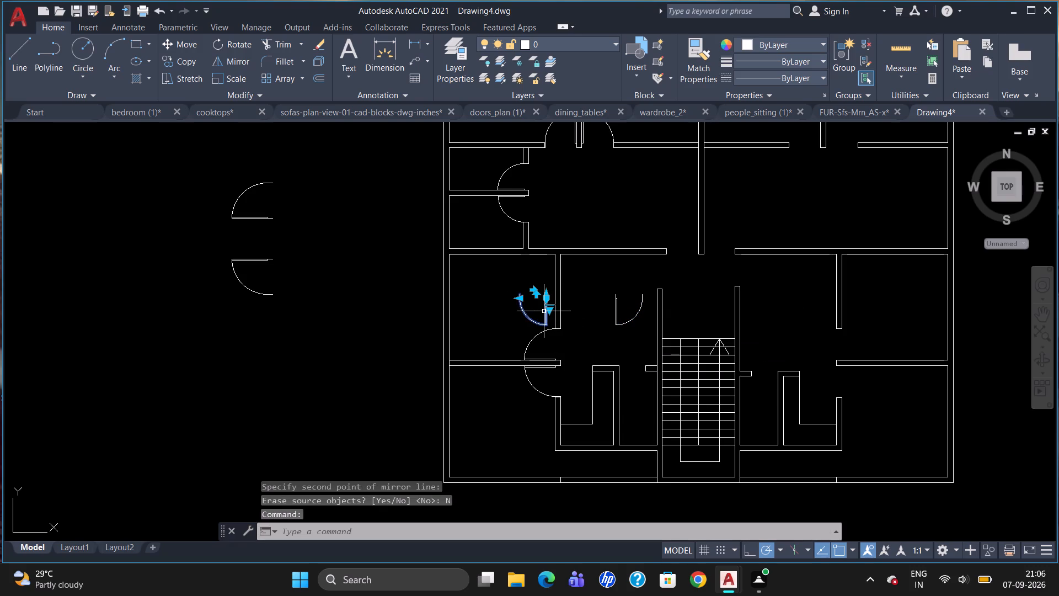
key(m)
key(Return)
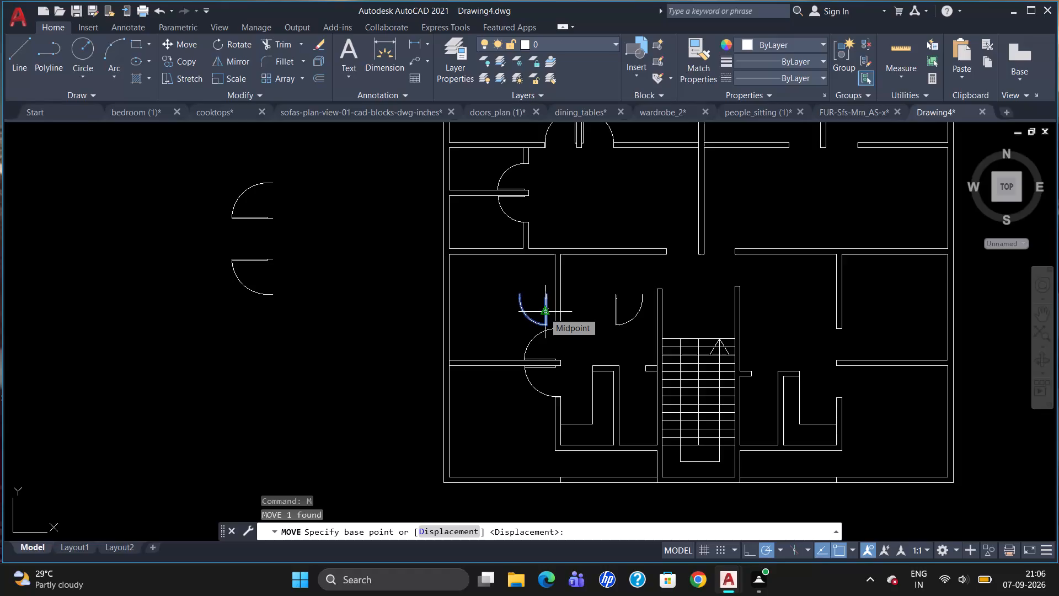
click(546, 295)
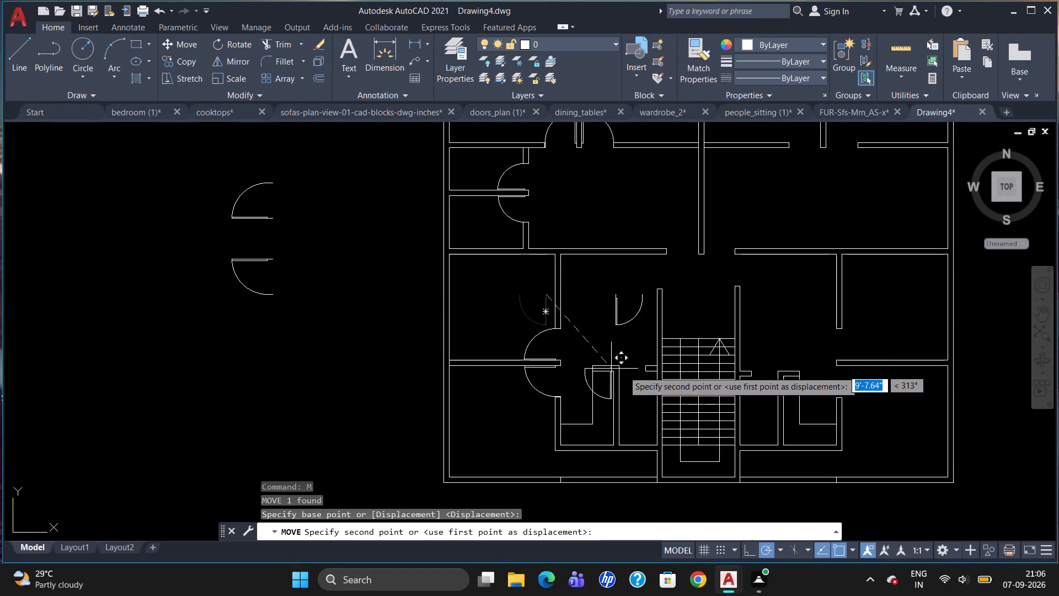
scroll(636, 370, up, 3)
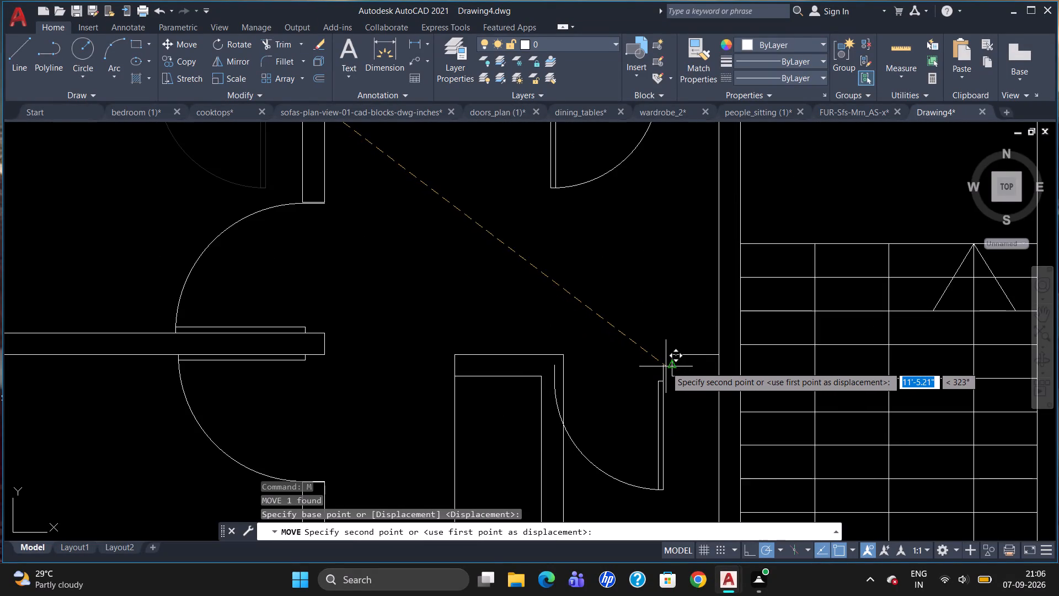
click(676, 359)
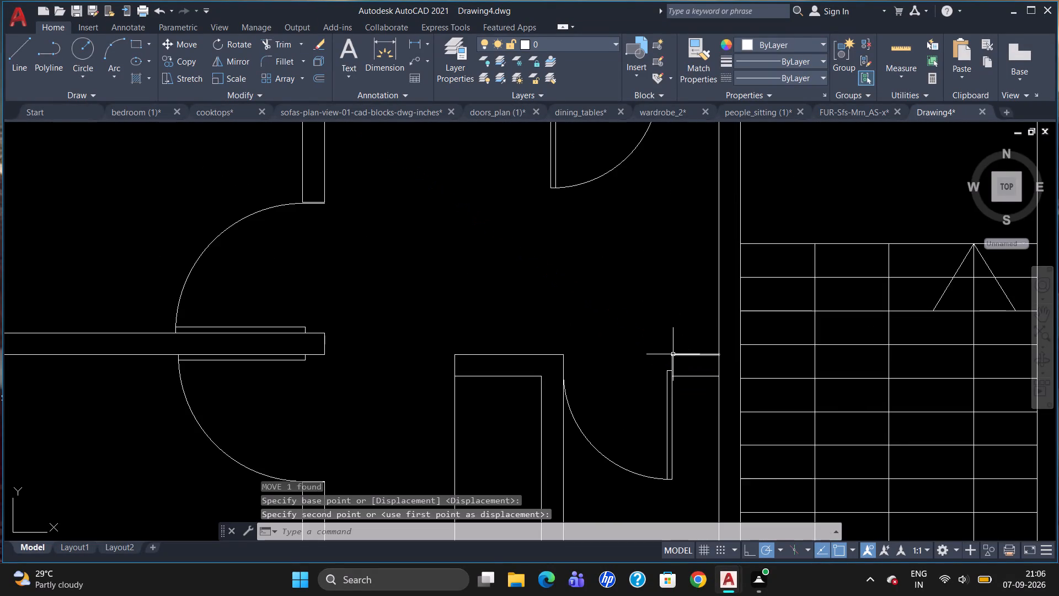
key(Escape)
click(668, 371)
key(Escape)
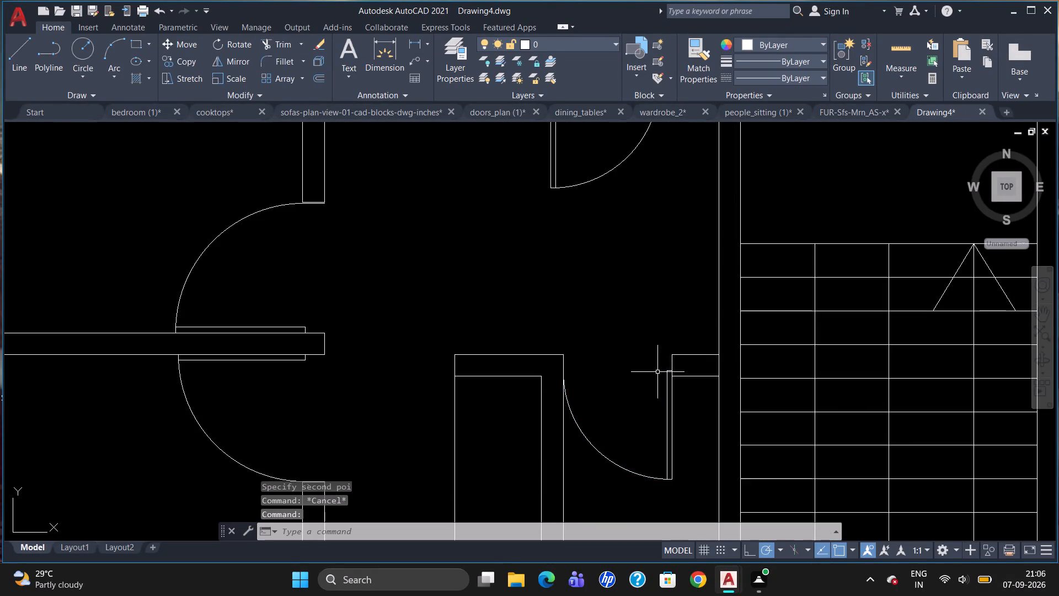
Move the remaining rotated small door by its hinge corner to the northeast corner of the short wall stub east of the staircase.
scroll(608, 378, down, 2)
scroll(629, 229, down, 1)
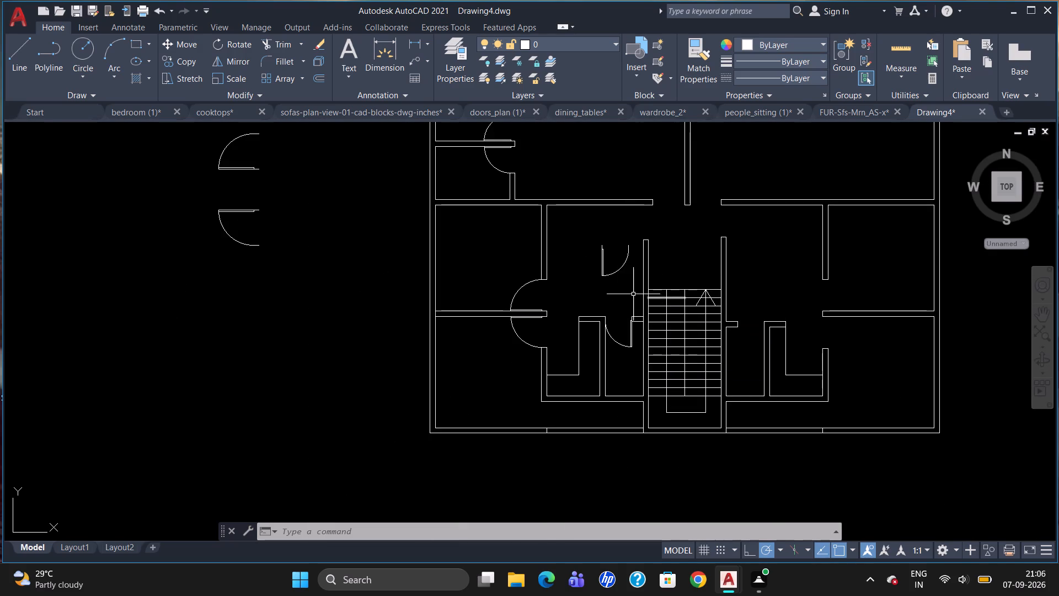
click(604, 264)
key(m)
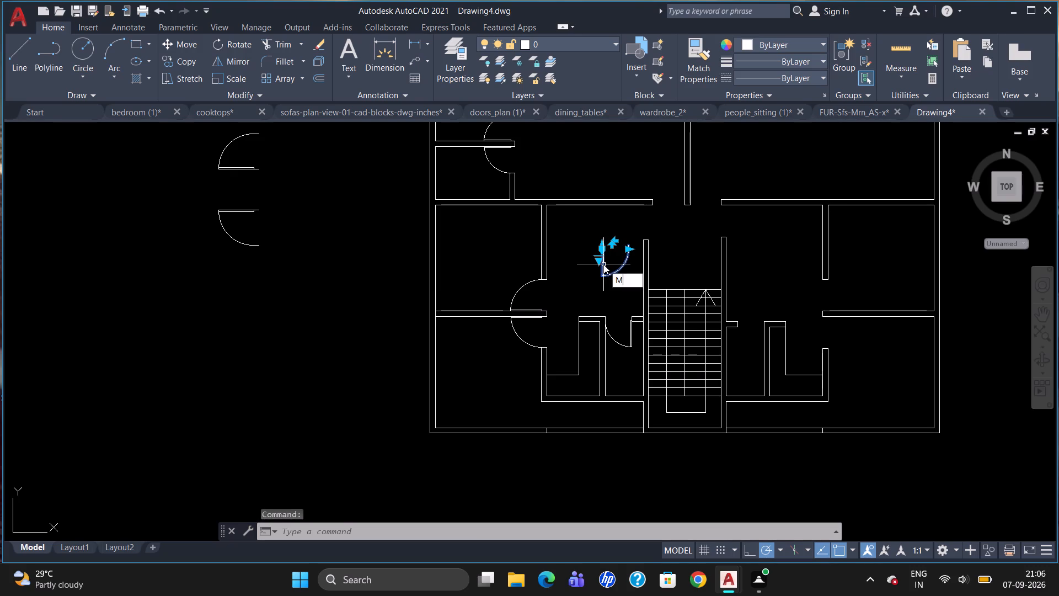
key(Return)
drag(600, 238, 609, 252)
scroll(753, 326, up, 3)
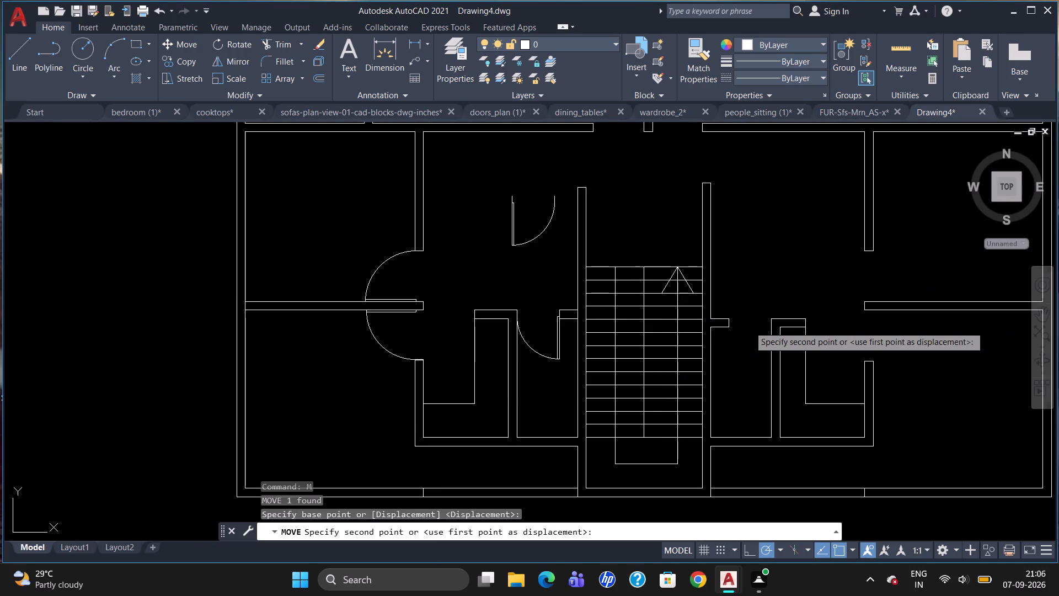
scroll(748, 328, up, 1)
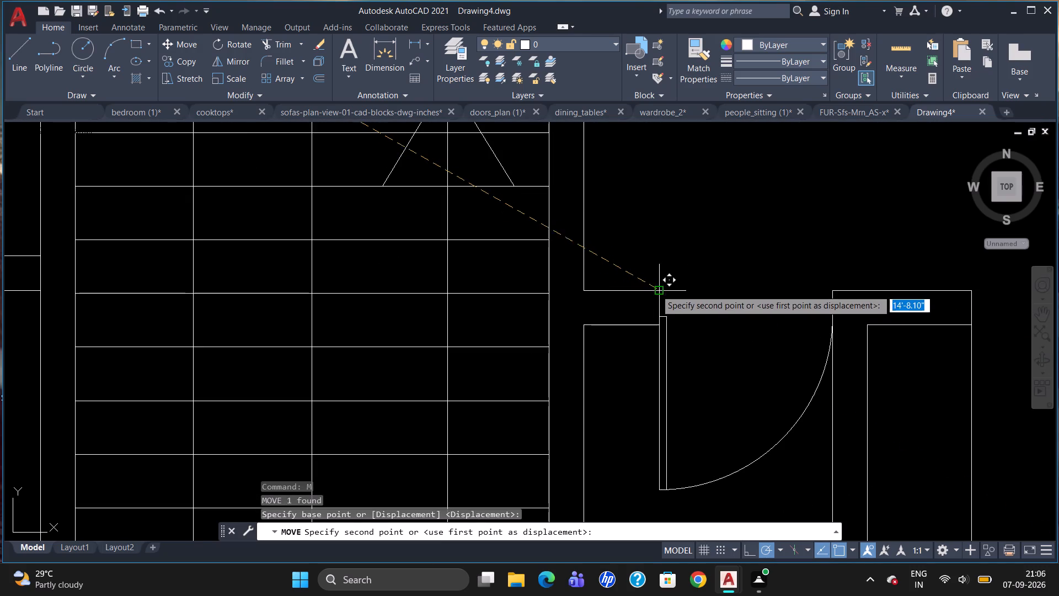
click(662, 288)
scroll(610, 348, down, 3)
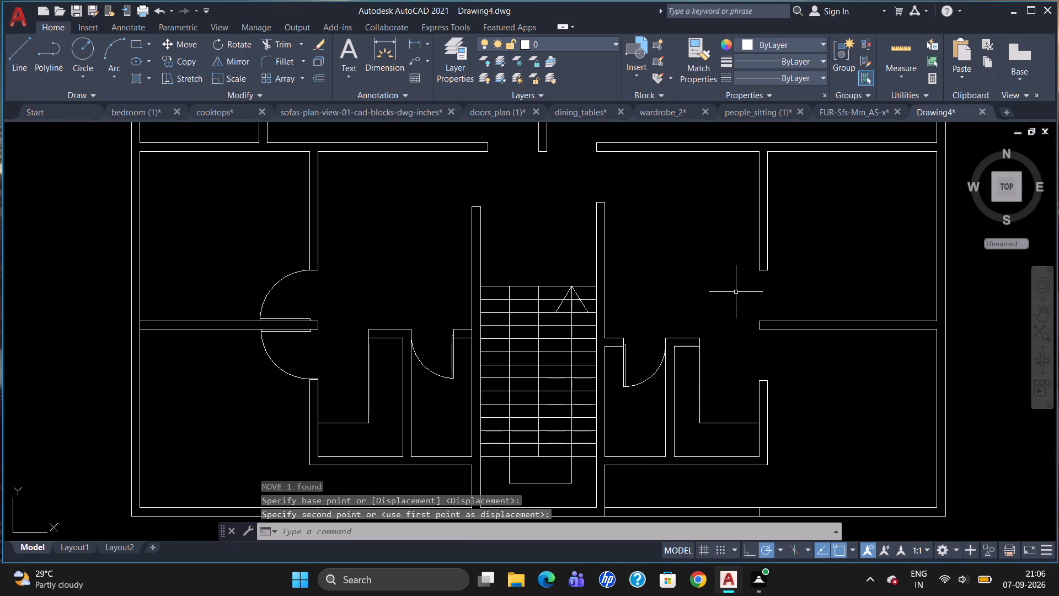
scroll(729, 248, down, 1)
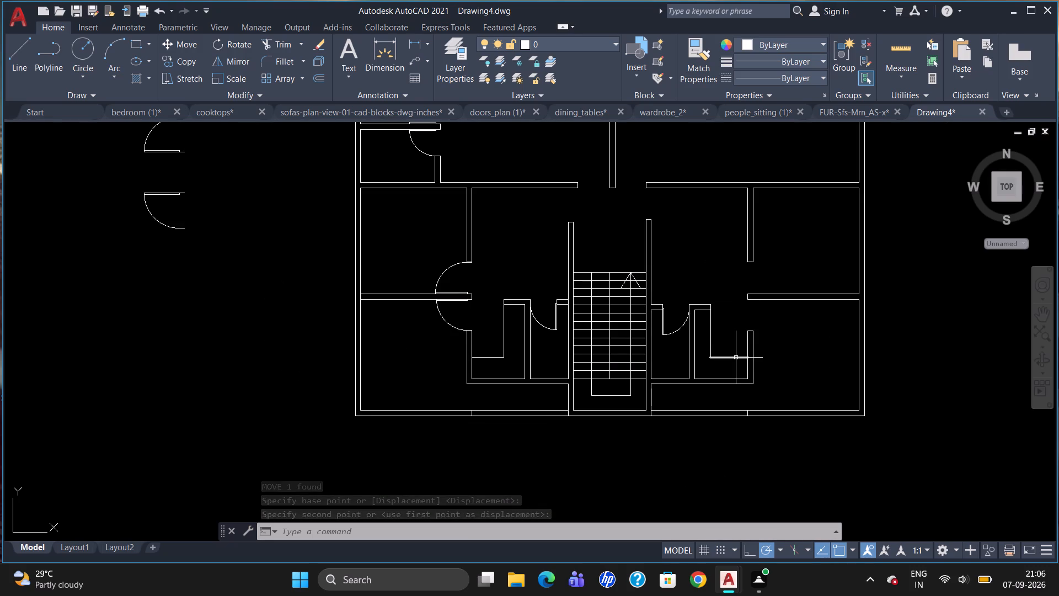
Copy the small door of the lower west closet by its hinge corner to the outer southeast corner of the closet walls east of the staircase.
scroll(752, 435, down, 1)
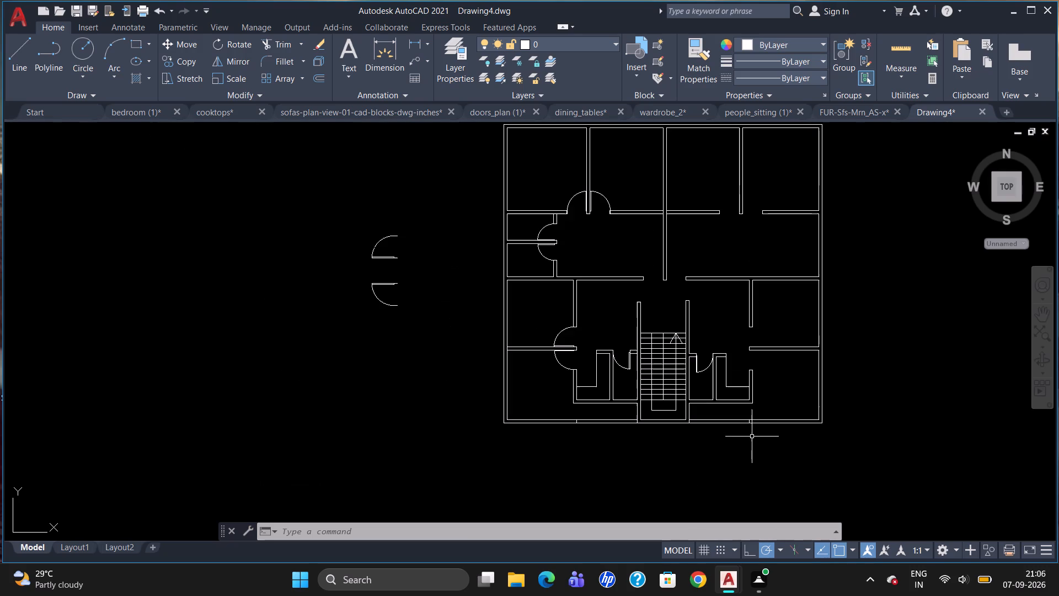
click(544, 246)
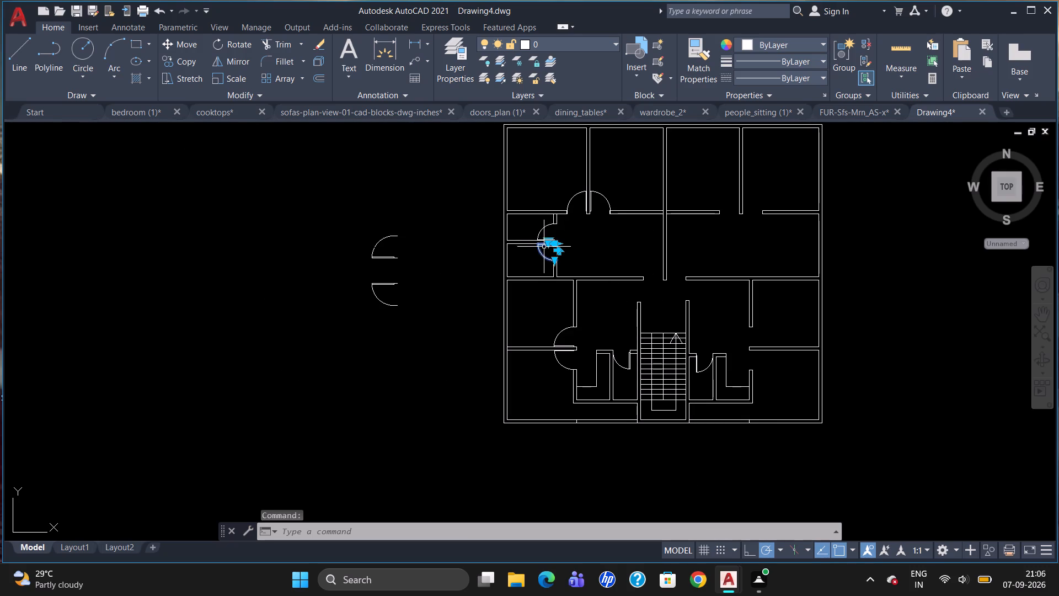
key(c)
key(o)
key(Return)
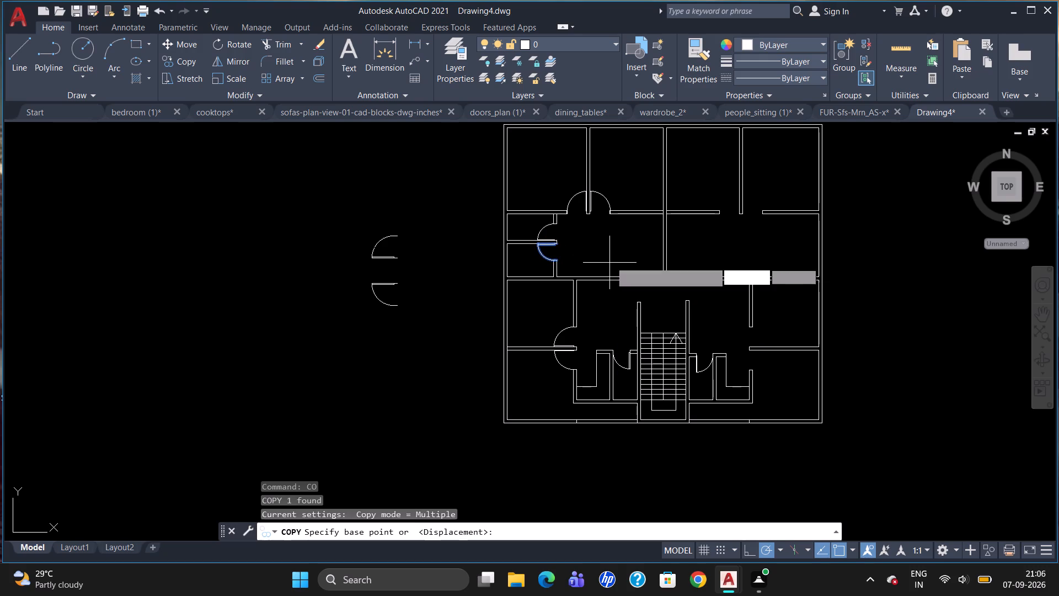
click(561, 242)
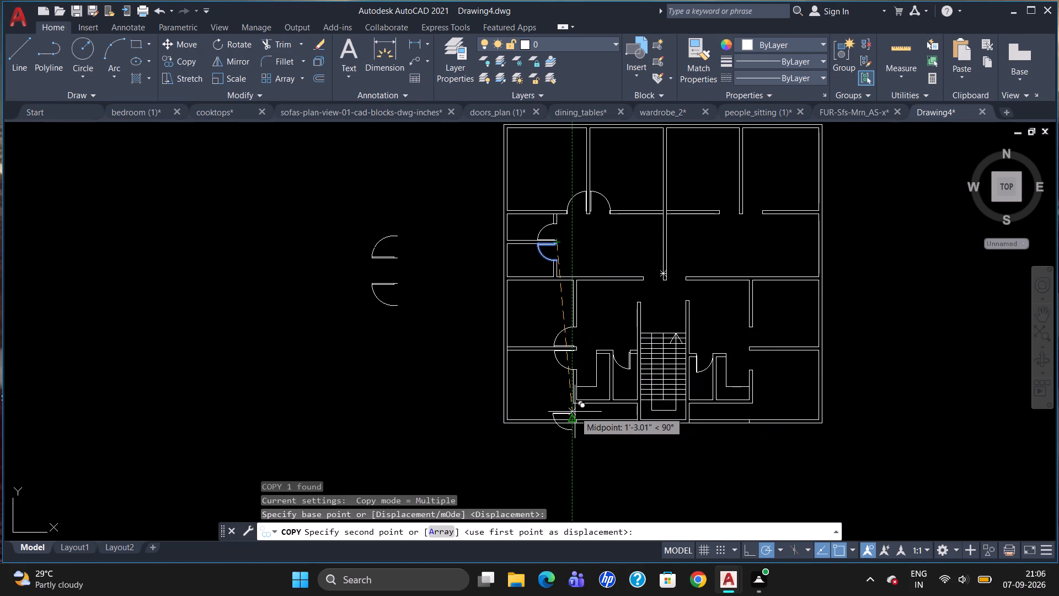
scroll(537, 391, down, 1)
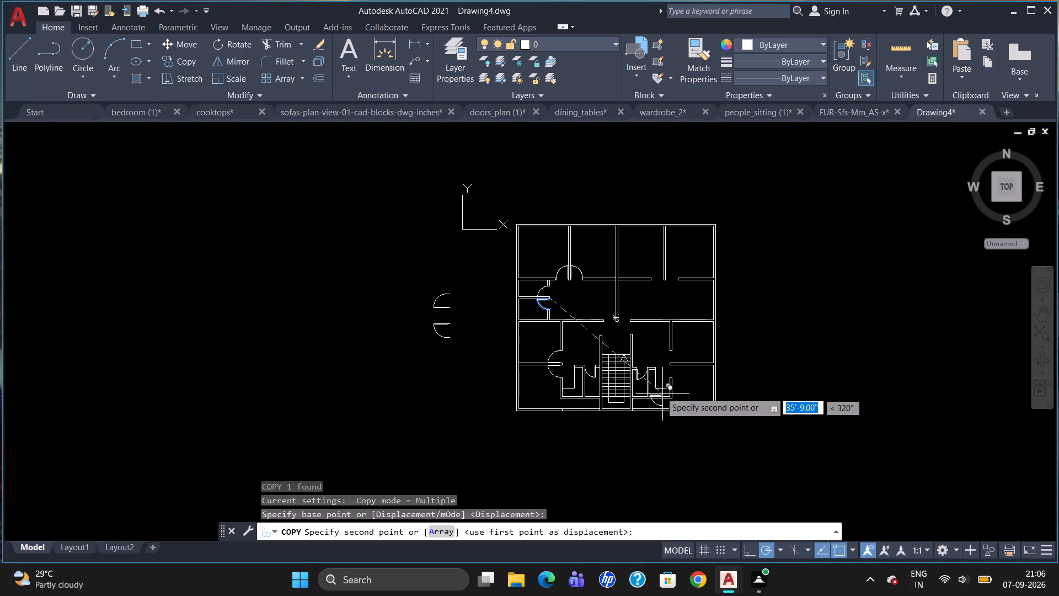
scroll(659, 391, up, 4)
scroll(709, 378, down, 3)
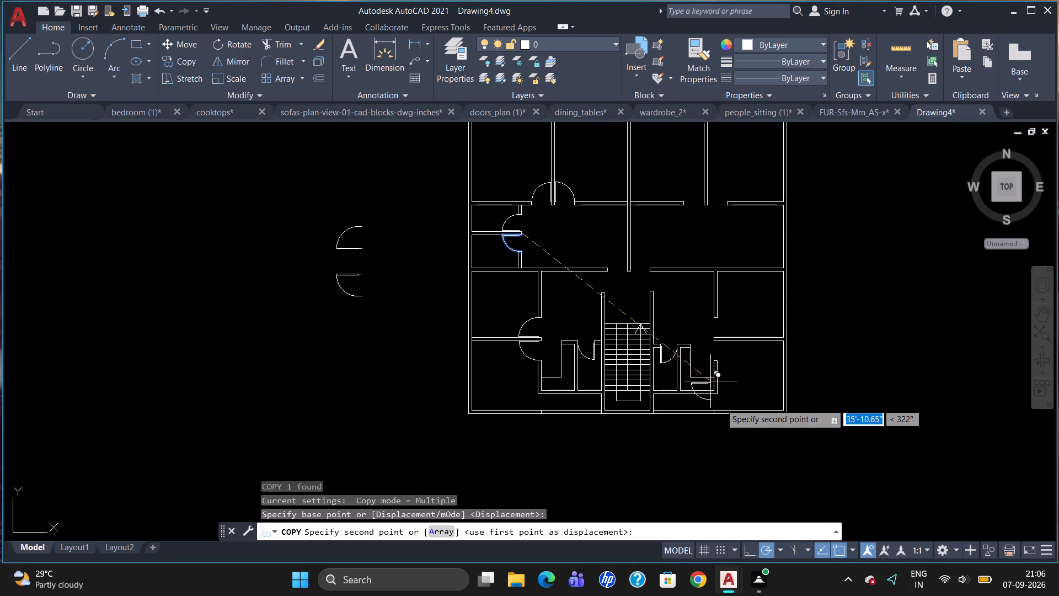
scroll(718, 393, up, 4)
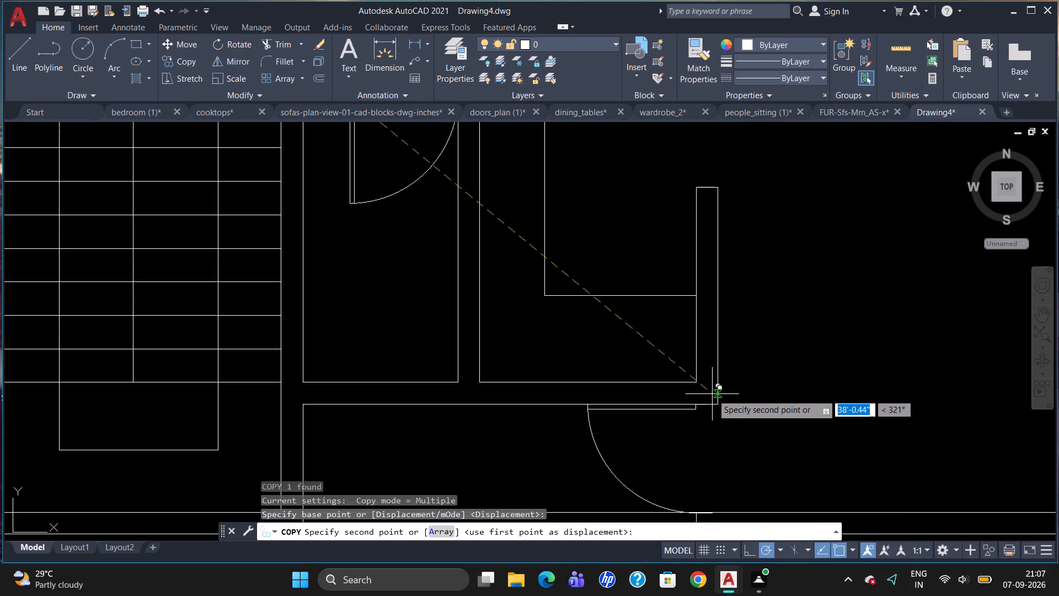
click(712, 394)
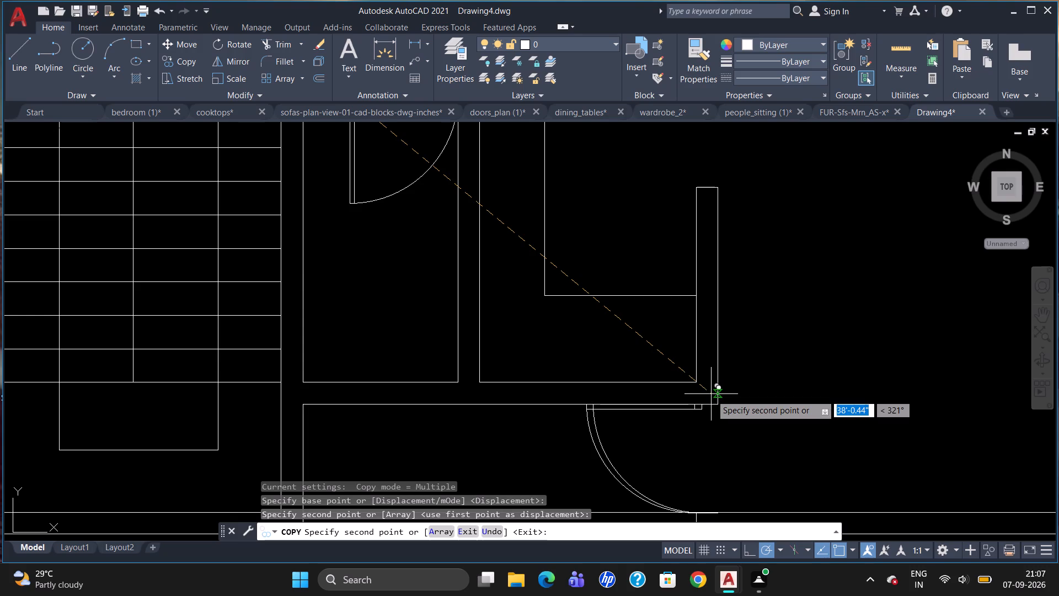
key(Escape)
Copy the small door of the upper west closet to the empty area just west of the plan's southwest corner.
scroll(718, 360, down, 2)
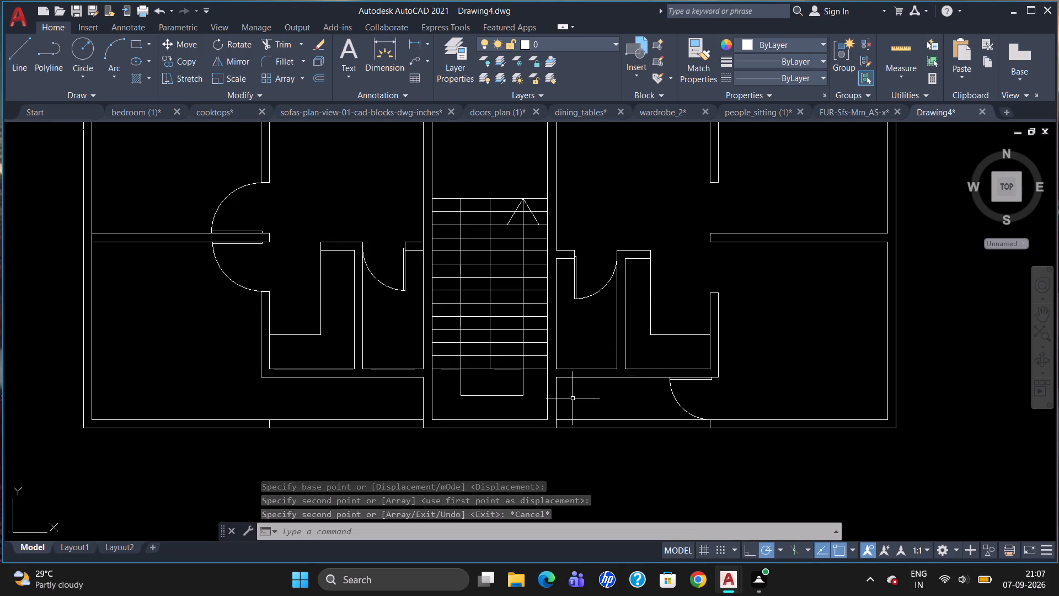
scroll(575, 381, down, 1)
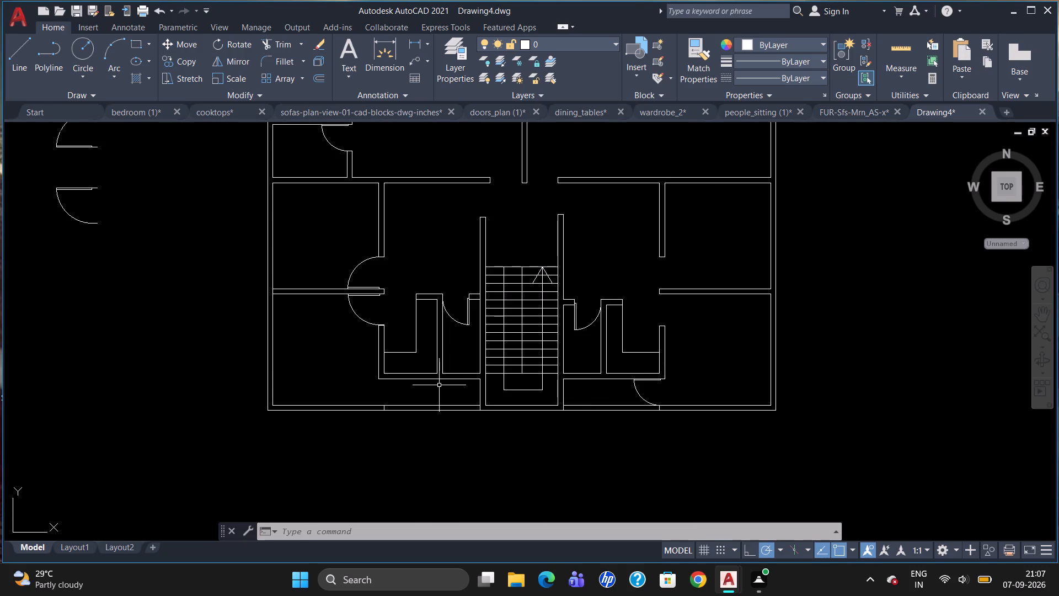
scroll(442, 379, down, 1)
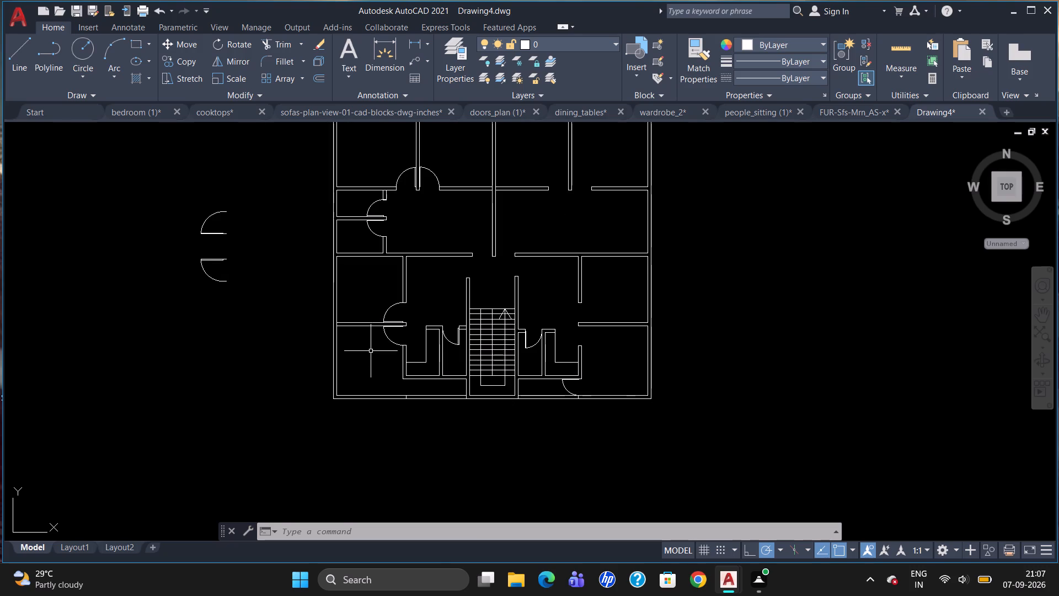
click(370, 214)
text(CO)
key(Return)
click(387, 215)
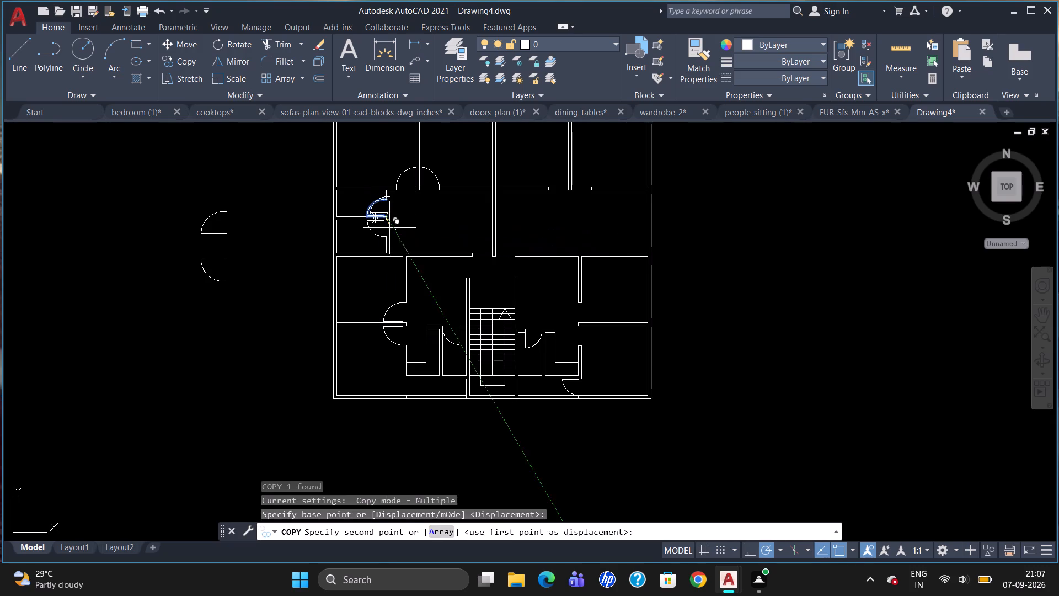
click(281, 377)
key(Escape)
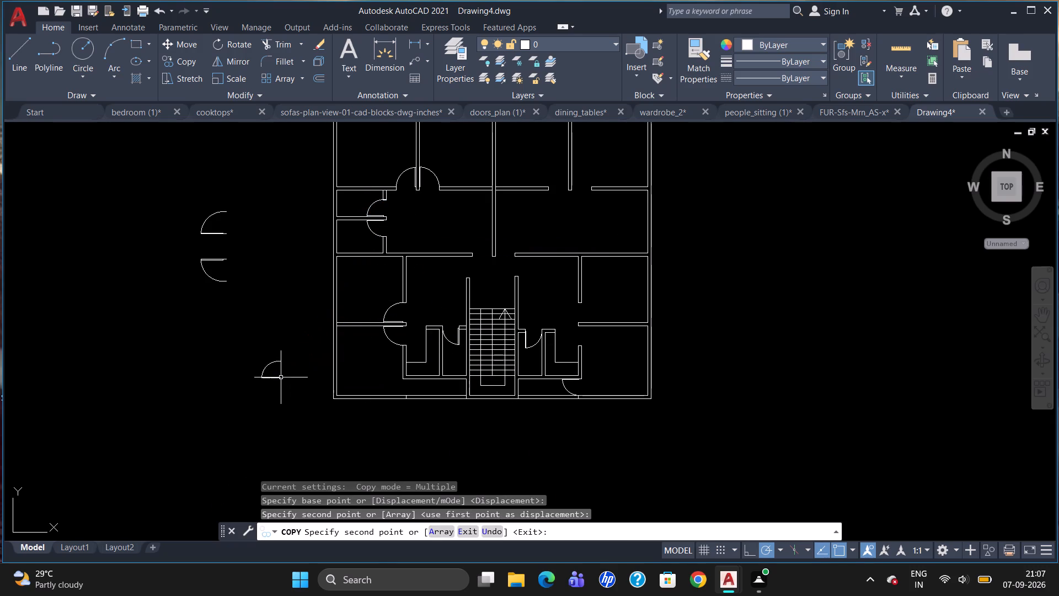
Rotate the copied small door 180° about the free end of its leaf.
click(279, 378)
key(r)
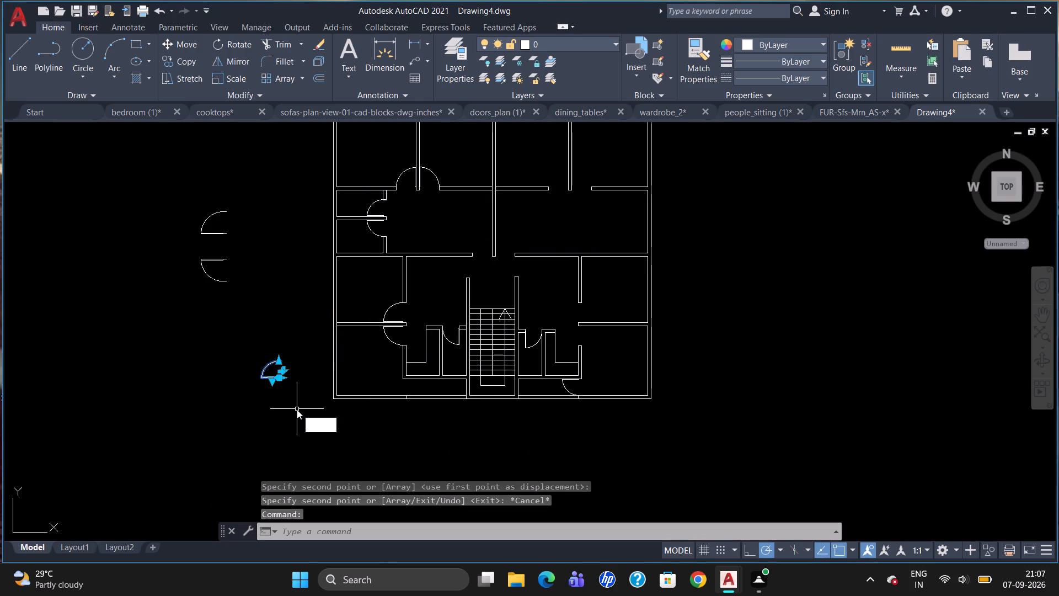
key(o)
key(Return)
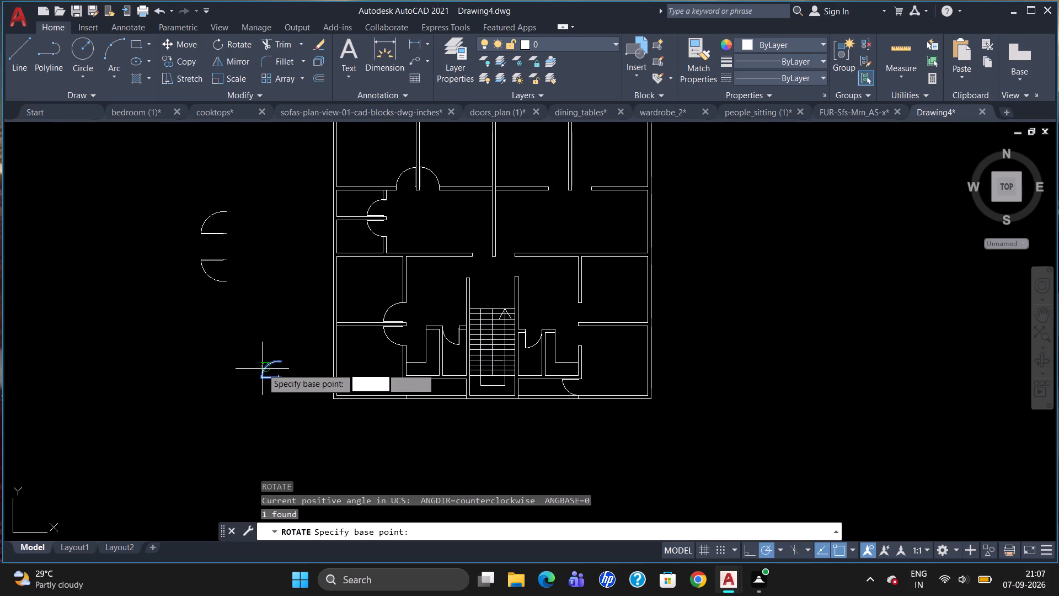
click(255, 372)
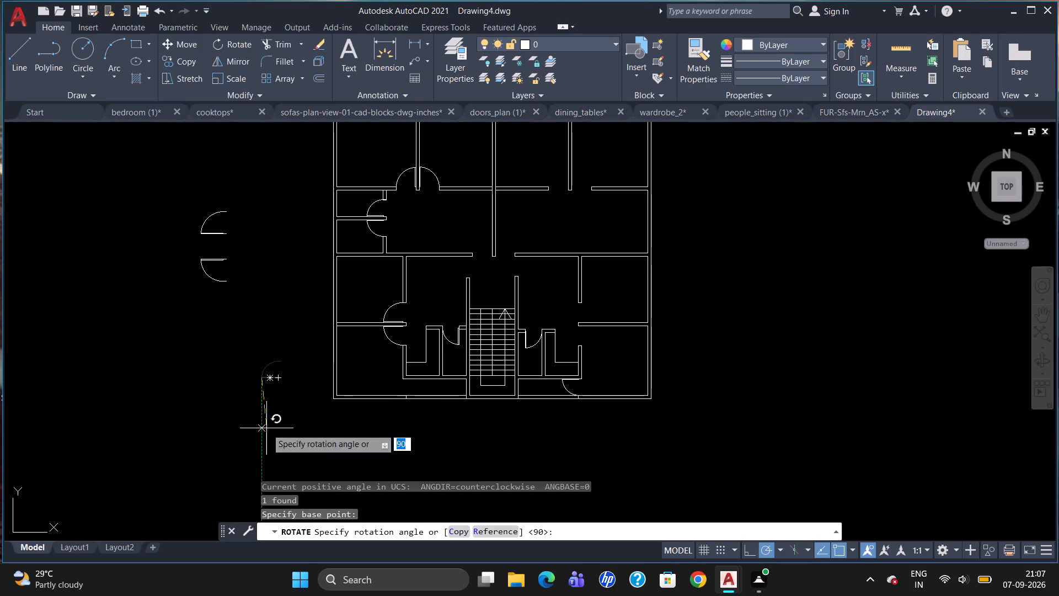
click(237, 375)
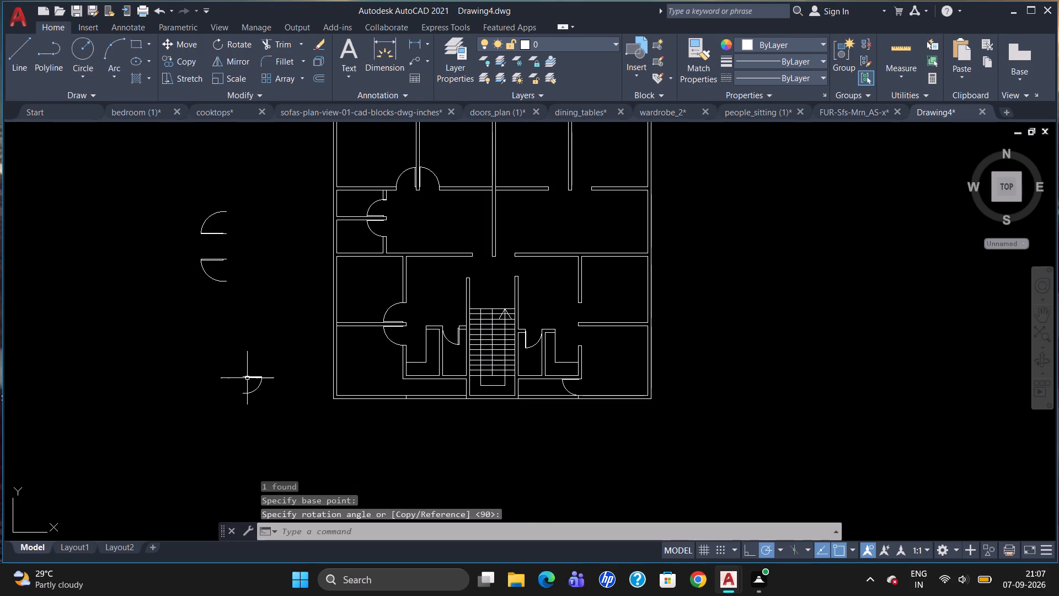
Move the rotated small door to the outer southwest corner of the closet walls west of the staircase.
click(247, 378)
key(m)
key(Return)
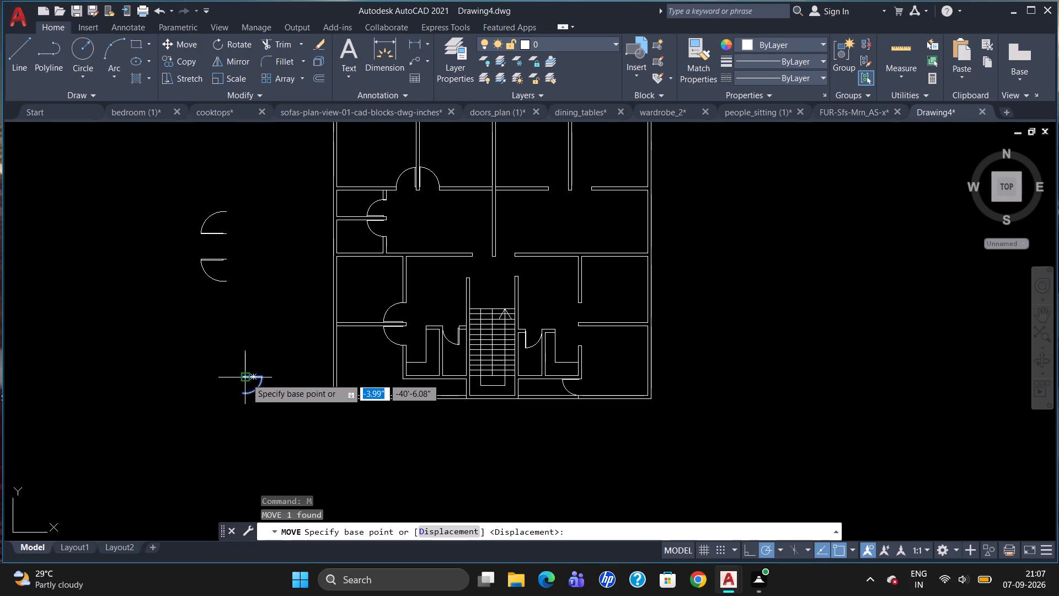
click(244, 377)
scroll(416, 380, up, 4)
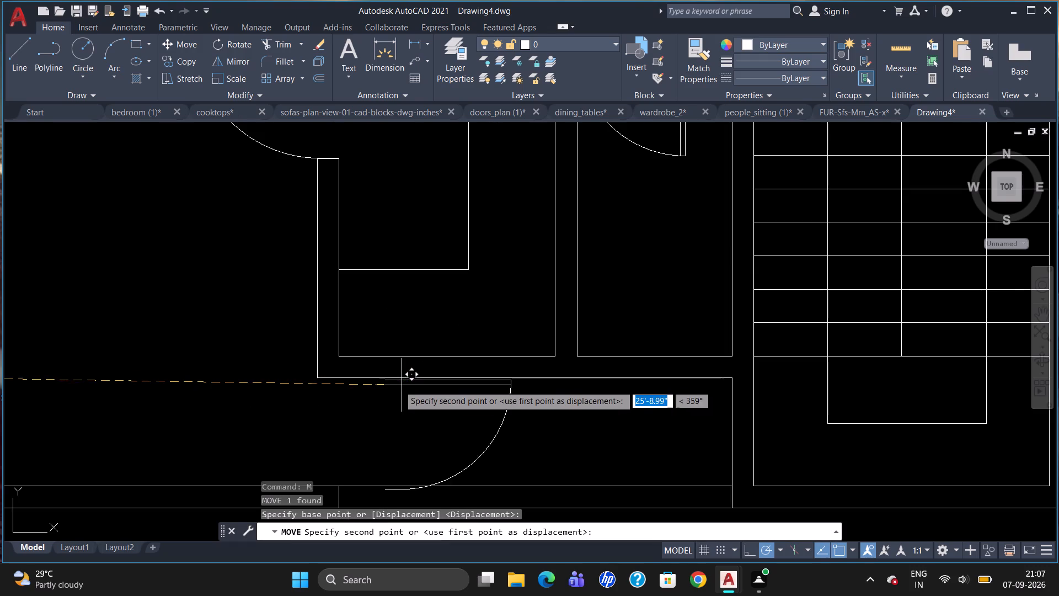
click(320, 384)
key(Escape)
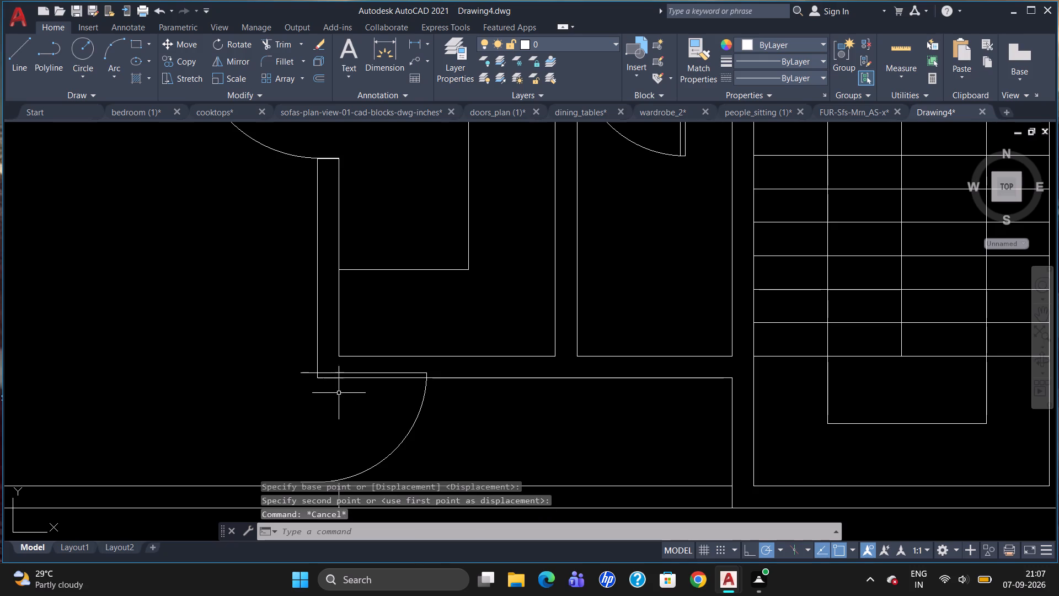
Realign that small door by moving its outer hinge-side corner onto the outer southwest corner of the closet walls.
click(354, 372)
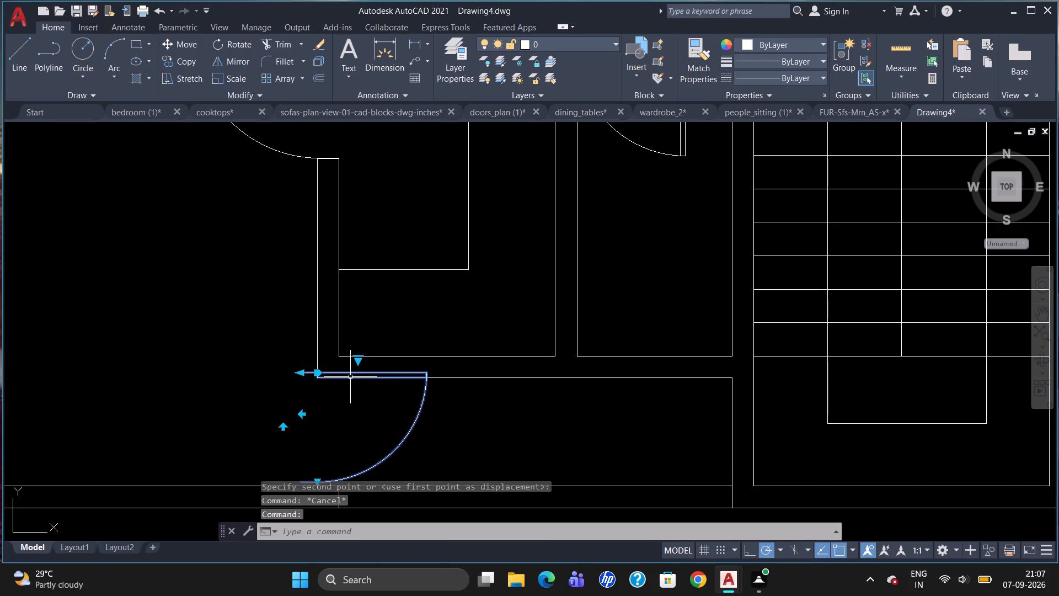
key(m)
key(Return)
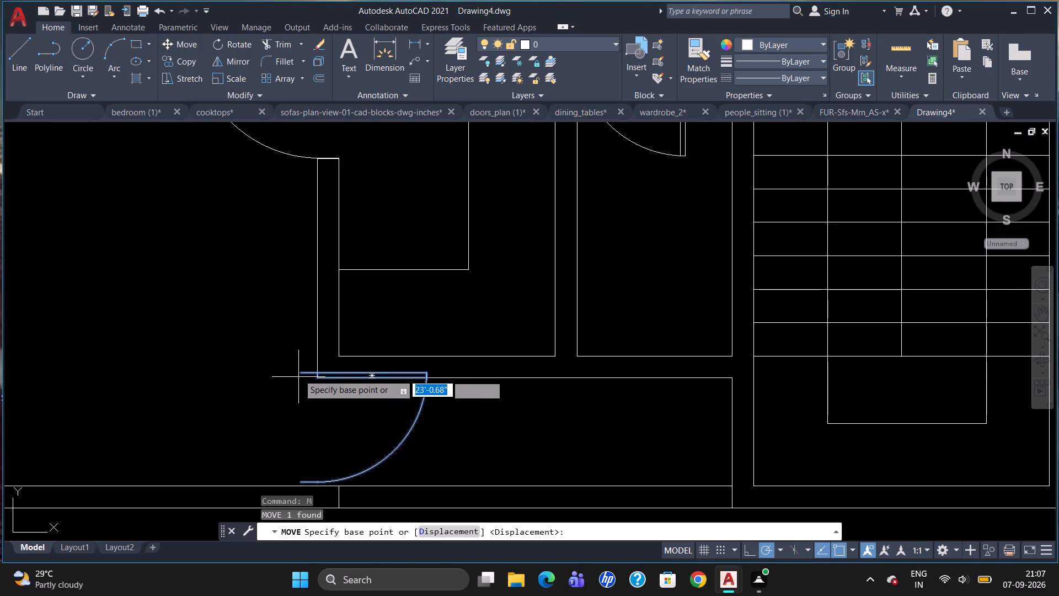
click(297, 370)
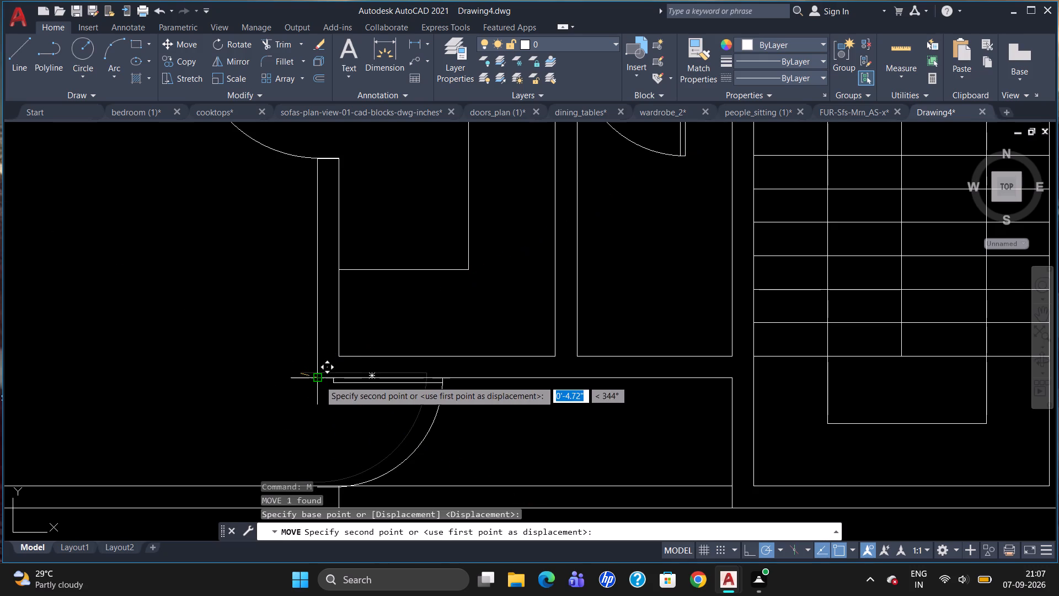
click(319, 380)
Rotate the northern of the two spare large doors outside the plan 180° about the free end of its leaf.
scroll(361, 328, down, 2)
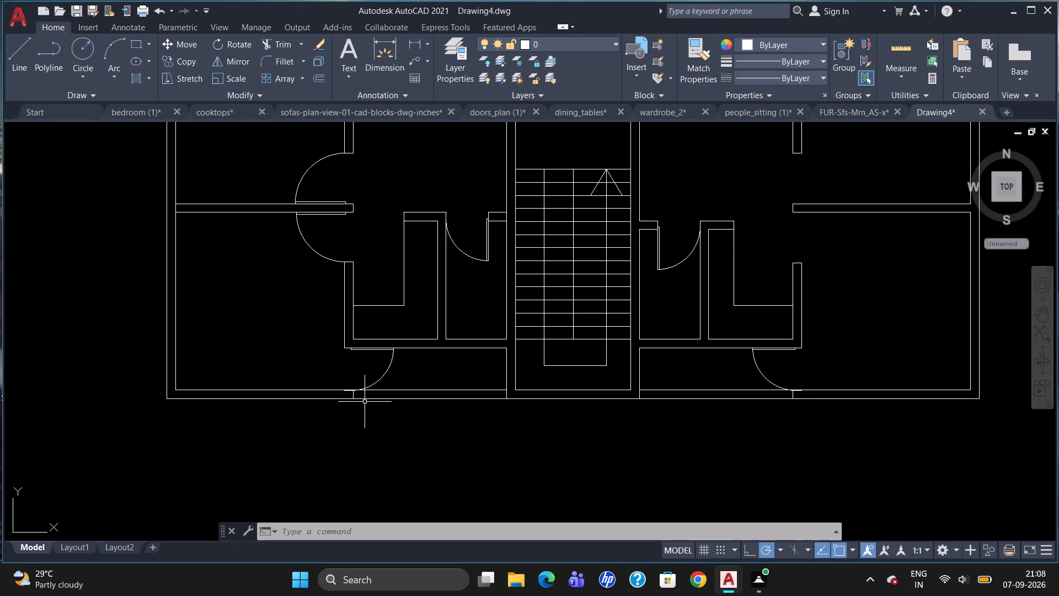
scroll(521, 288, down, 2)
scroll(698, 283, up, 1)
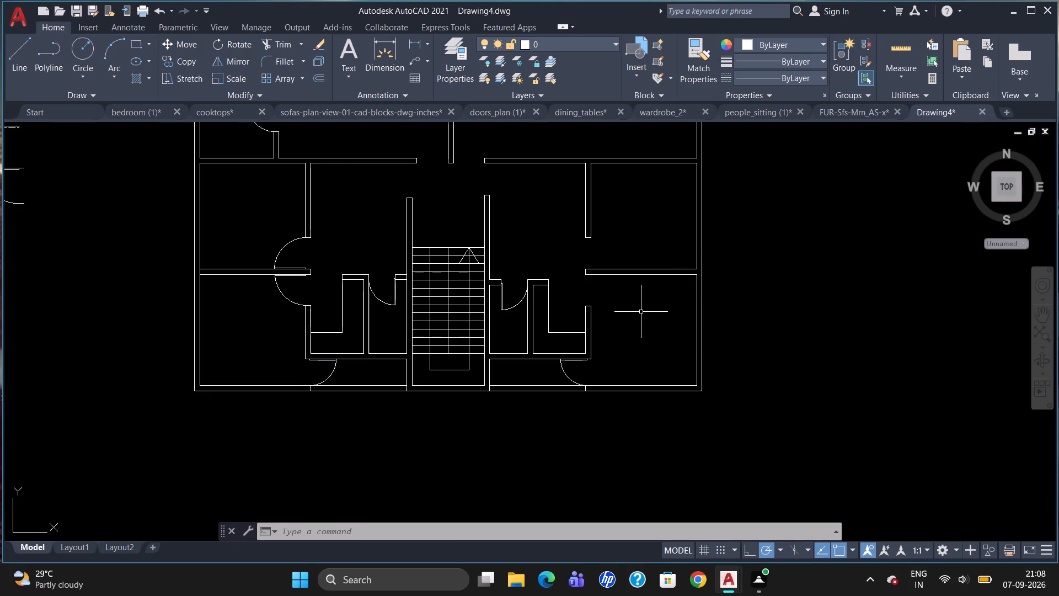
scroll(632, 333, down, 1)
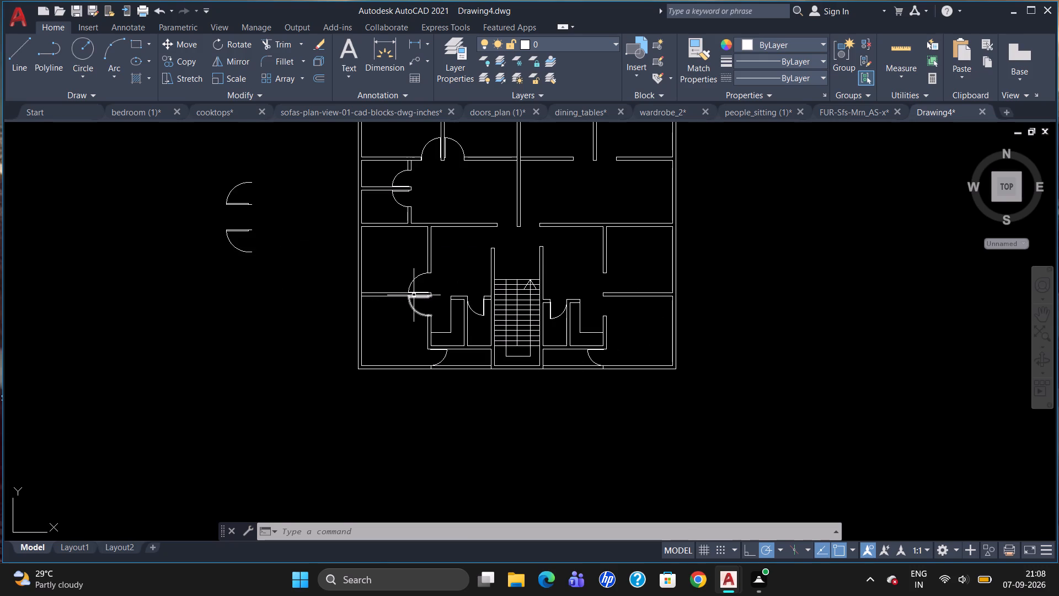
click(234, 204)
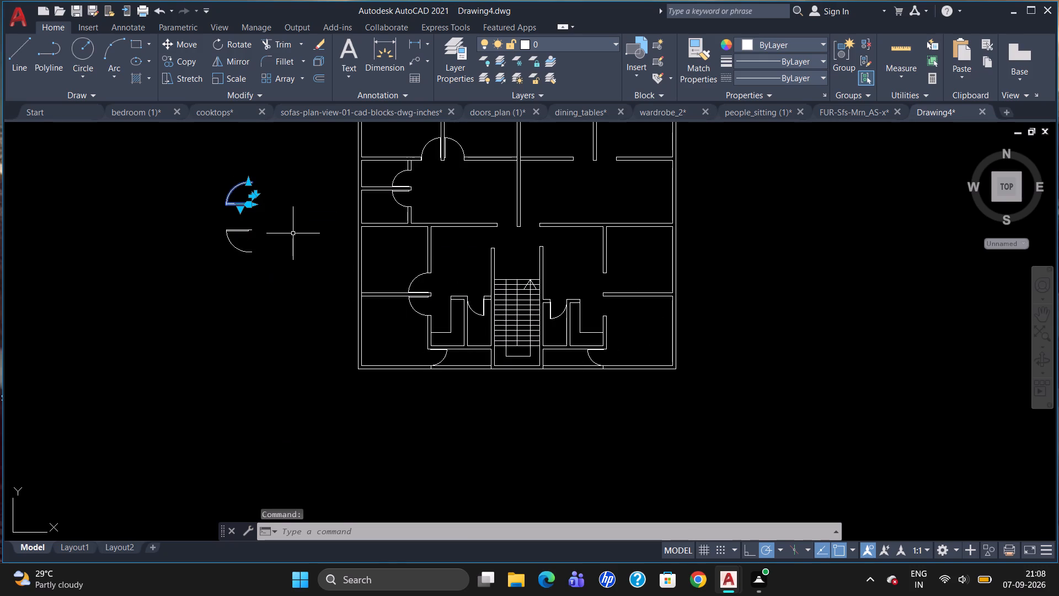
key(r)
key(o)
key(Return)
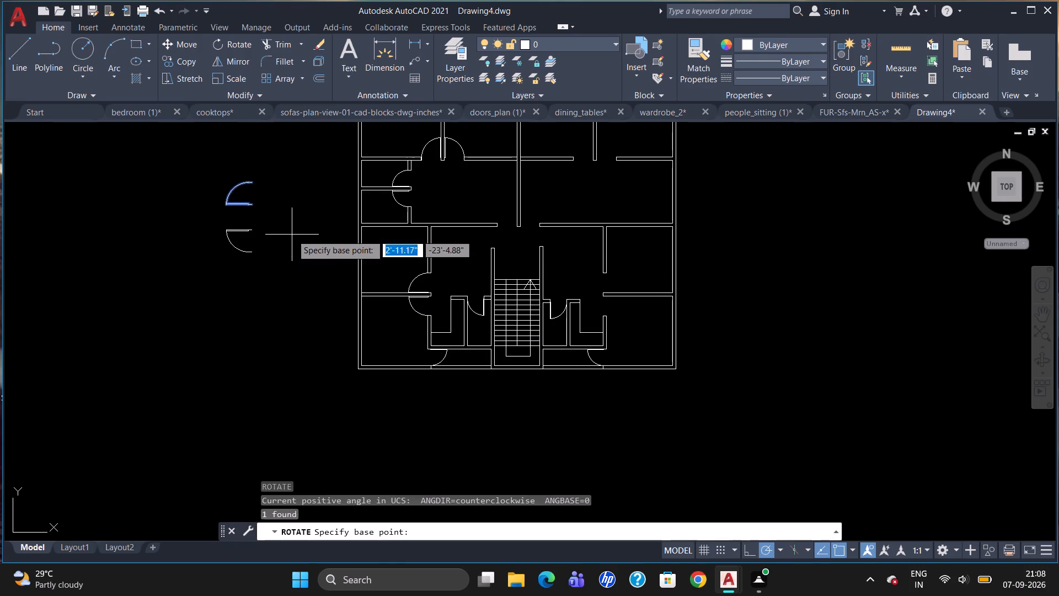
click(222, 203)
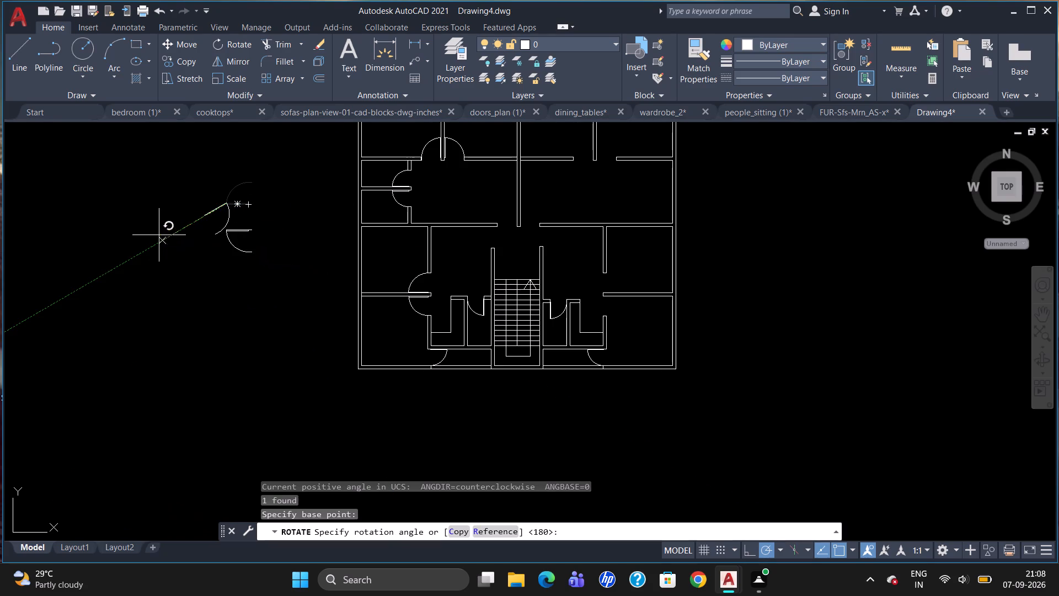
click(149, 202)
Copy the rotated large door by its hinge-side corner to the southwest corner of the partition end at the southeast room's opening.
click(207, 205)
text(CO)
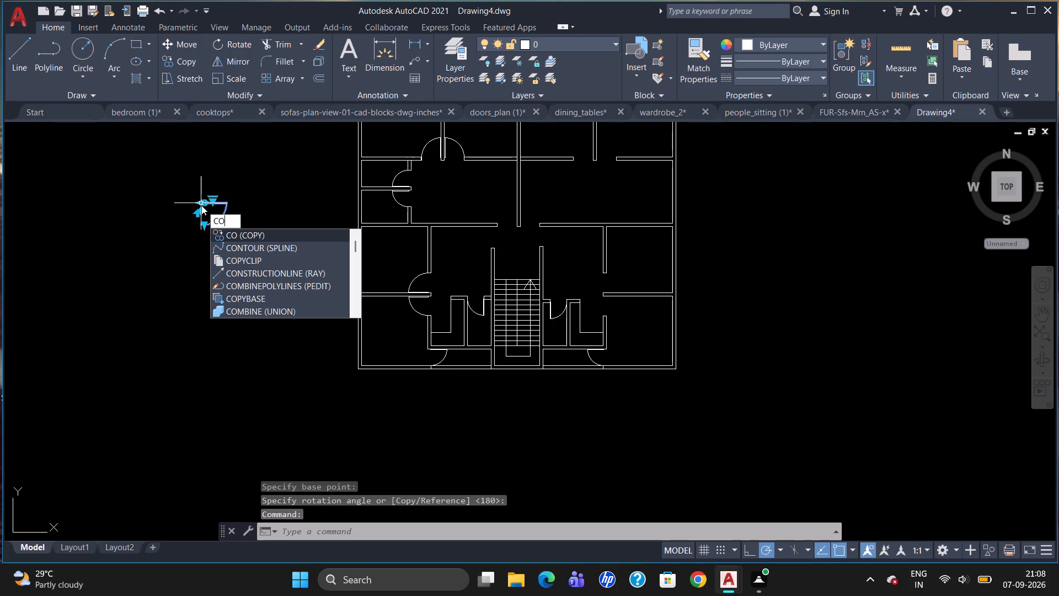
key(Return)
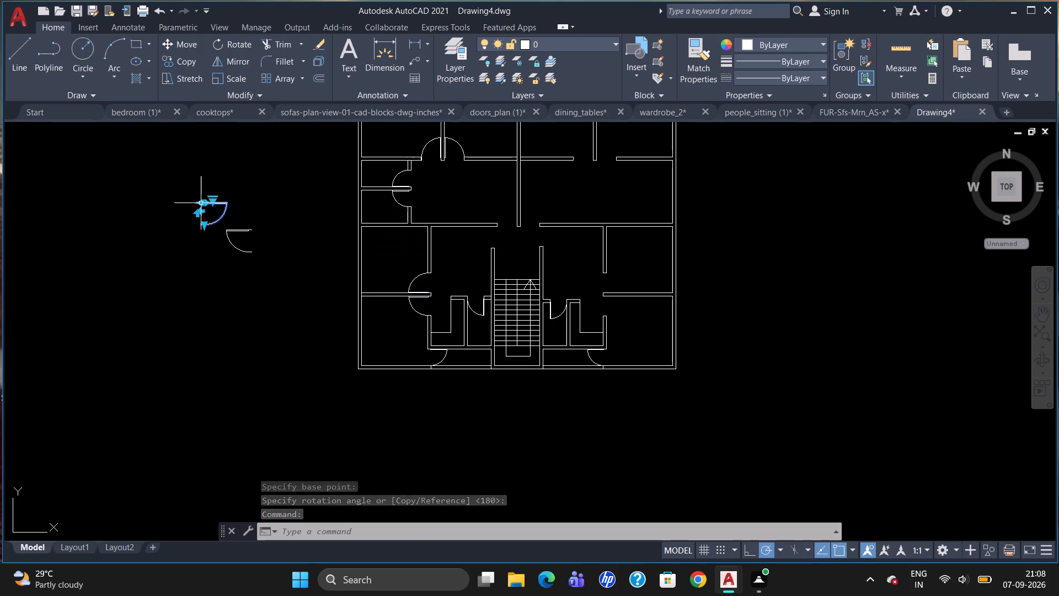
drag(198, 205, 203, 207)
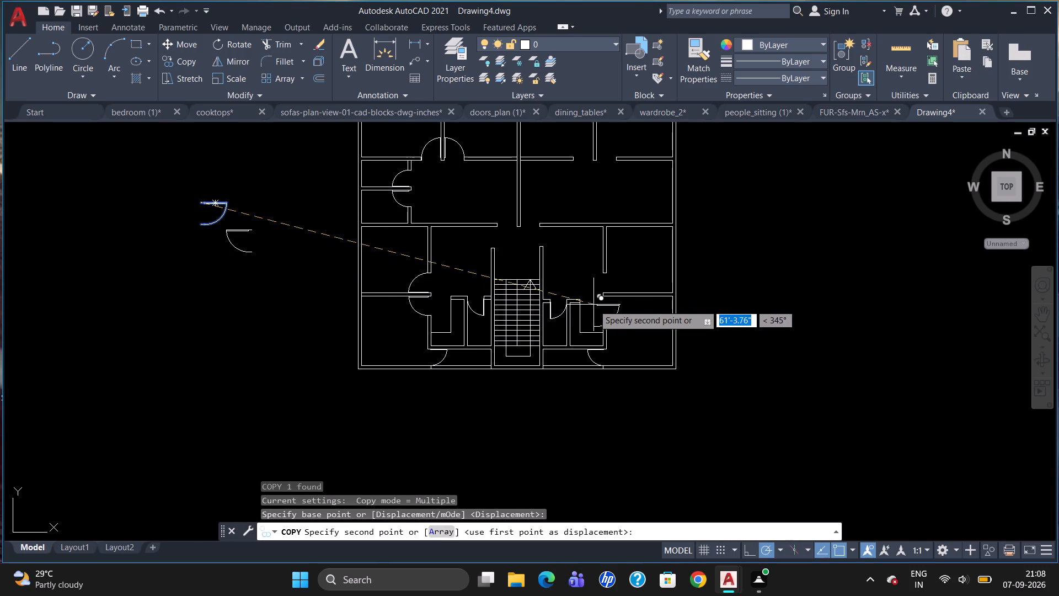
scroll(601, 302, up, 3)
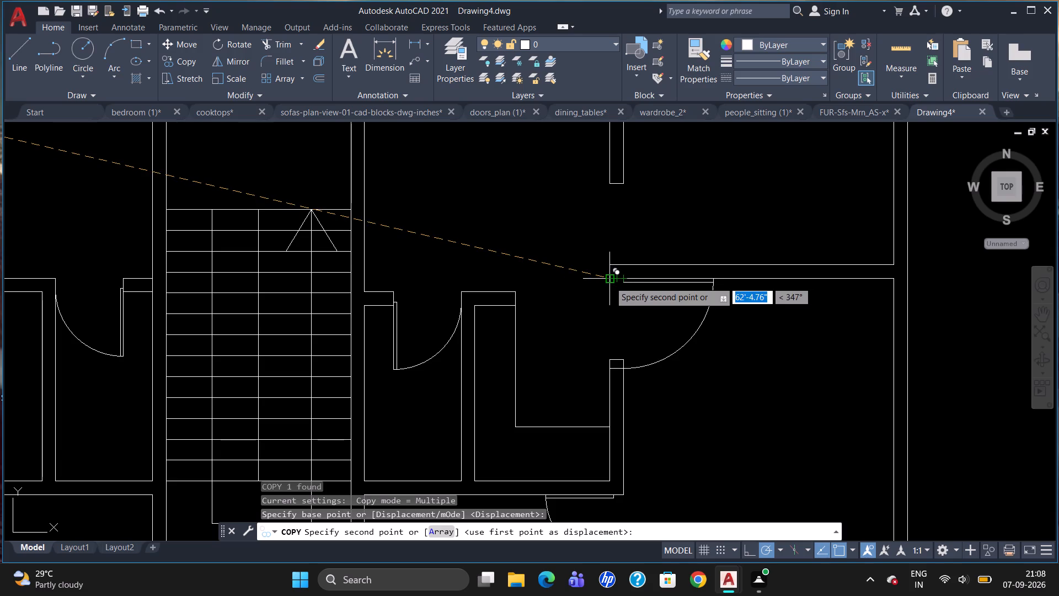
click(609, 281)
key(Escape)
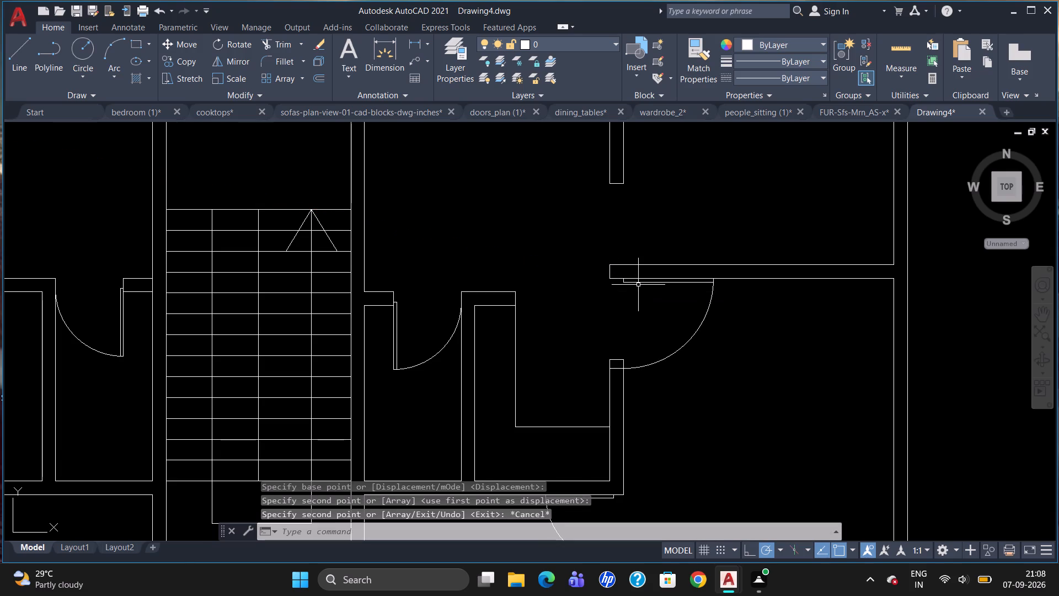
Scale the copied large door down about the partition end's southwest corner until its swing fits the southeast room's opening.
click(639, 283)
key(s)
key(c)
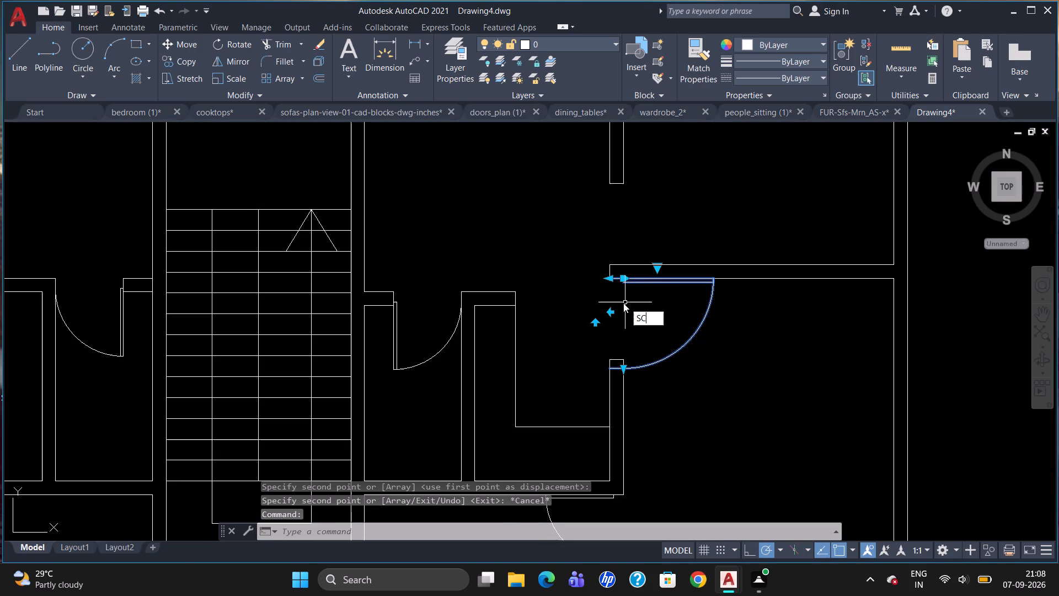
key(Return)
drag(611, 278, 617, 285)
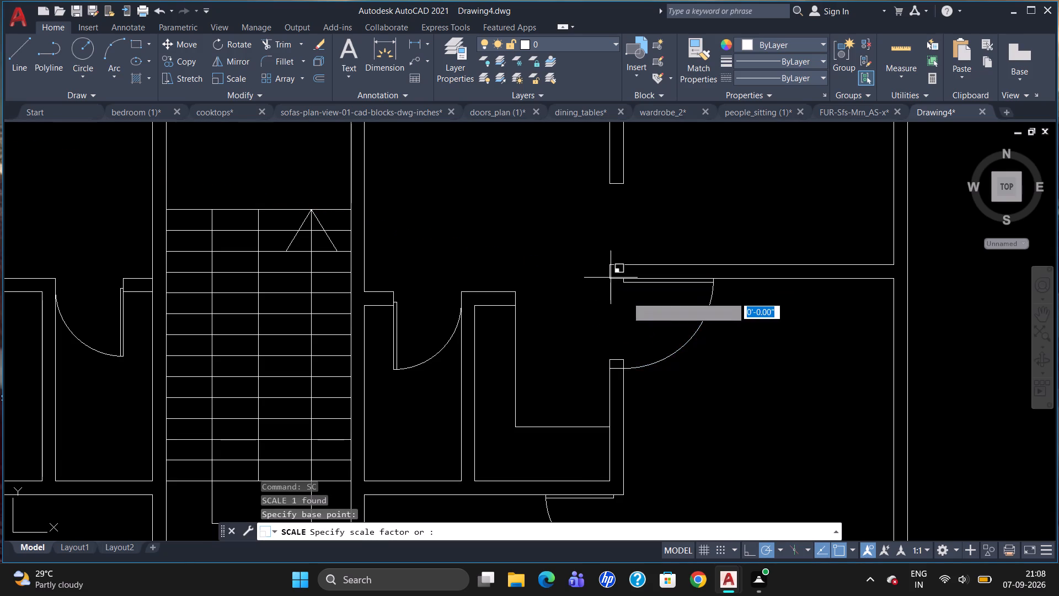
click(644, 311)
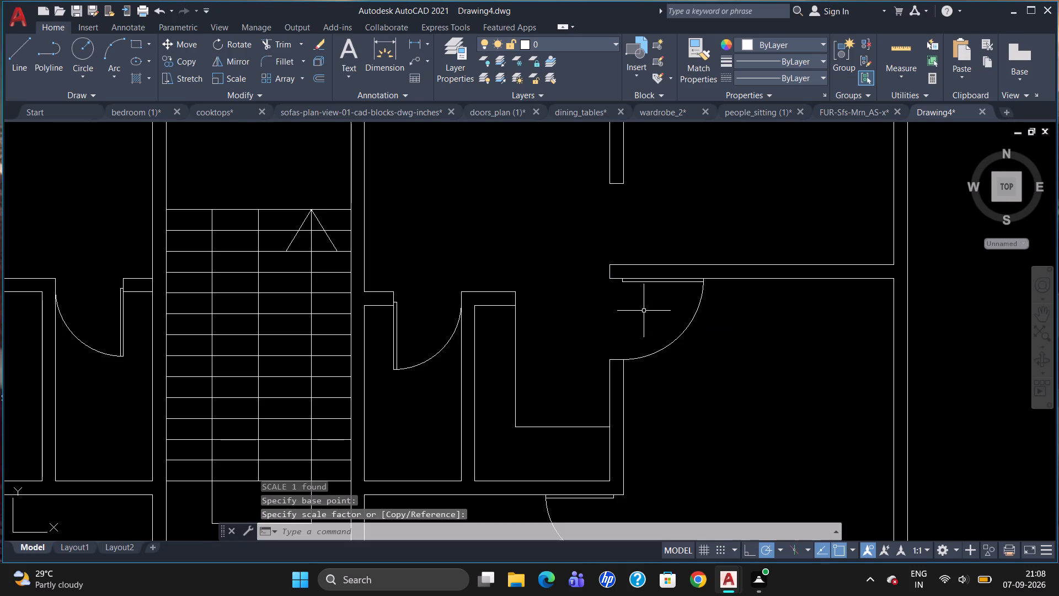
Rotate the southern of the two spare large doors outside the plan 180° about the free end of its leaf.
scroll(632, 327, down, 2)
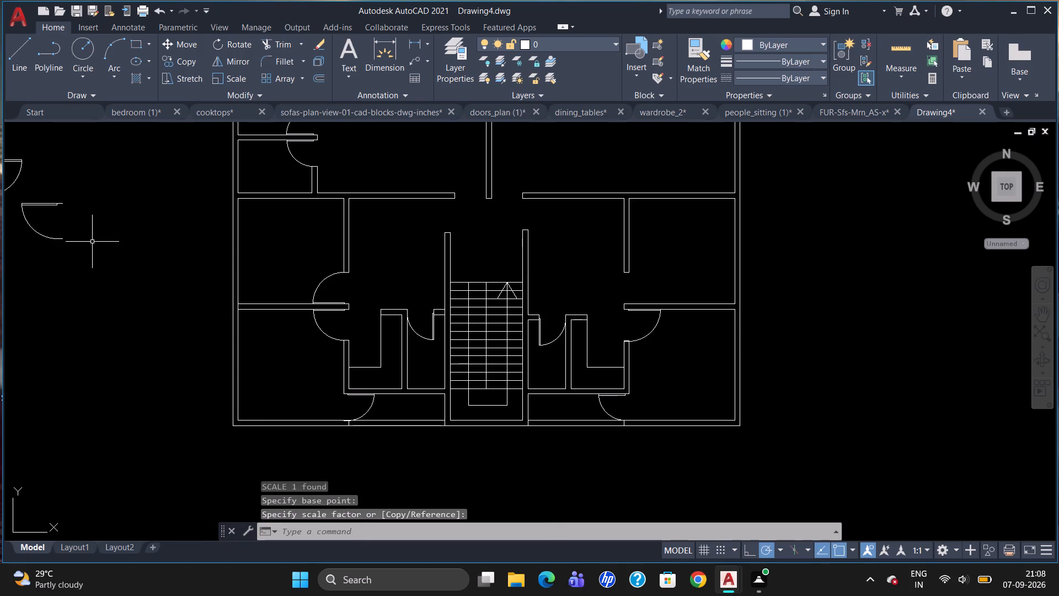
scroll(189, 312, down, 2)
scroll(131, 267, up, 3)
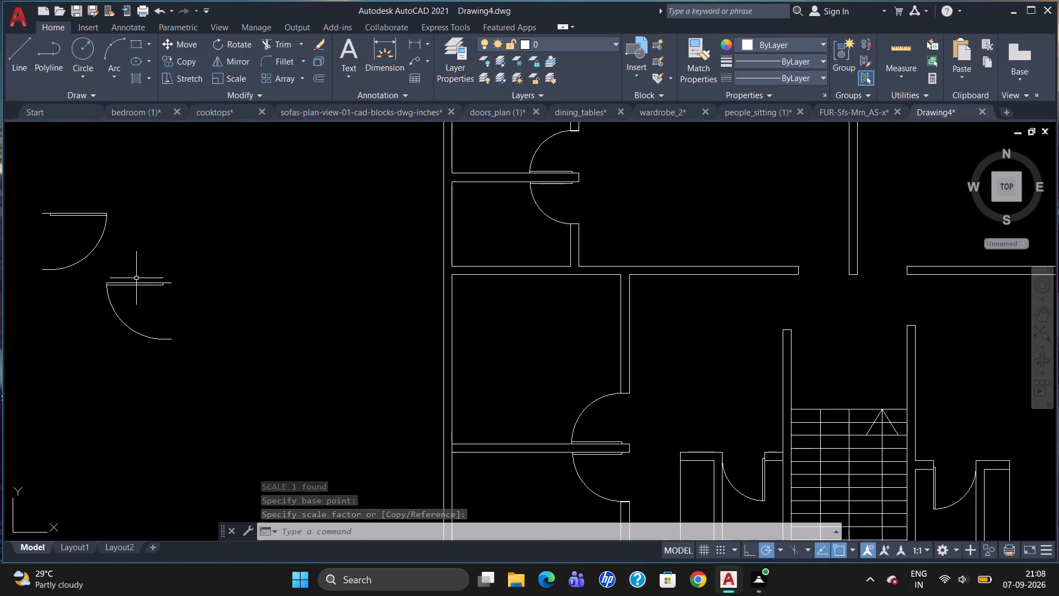
click(140, 284)
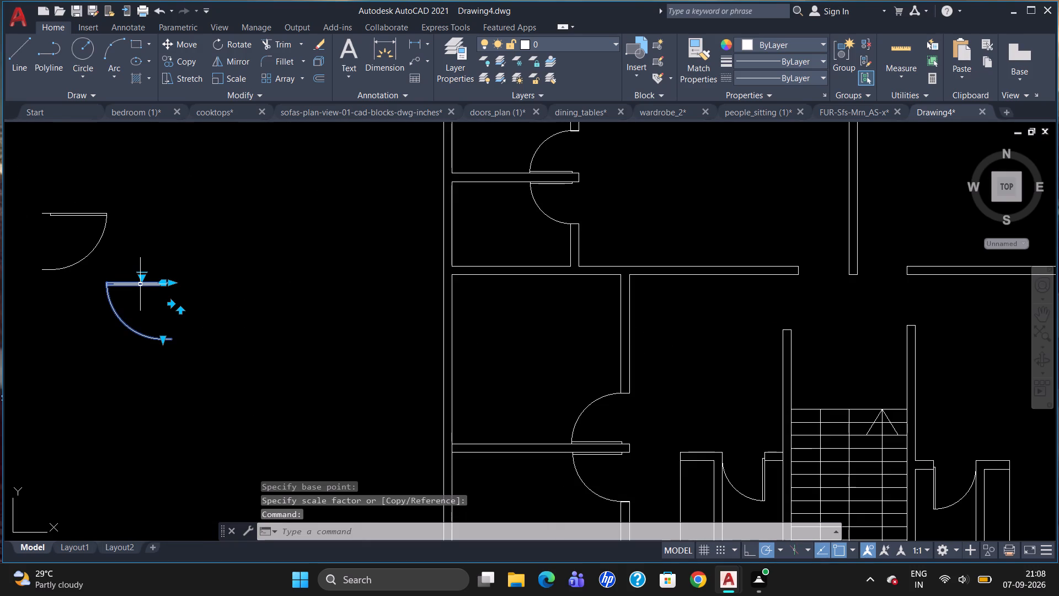
text(RO)
key(Return)
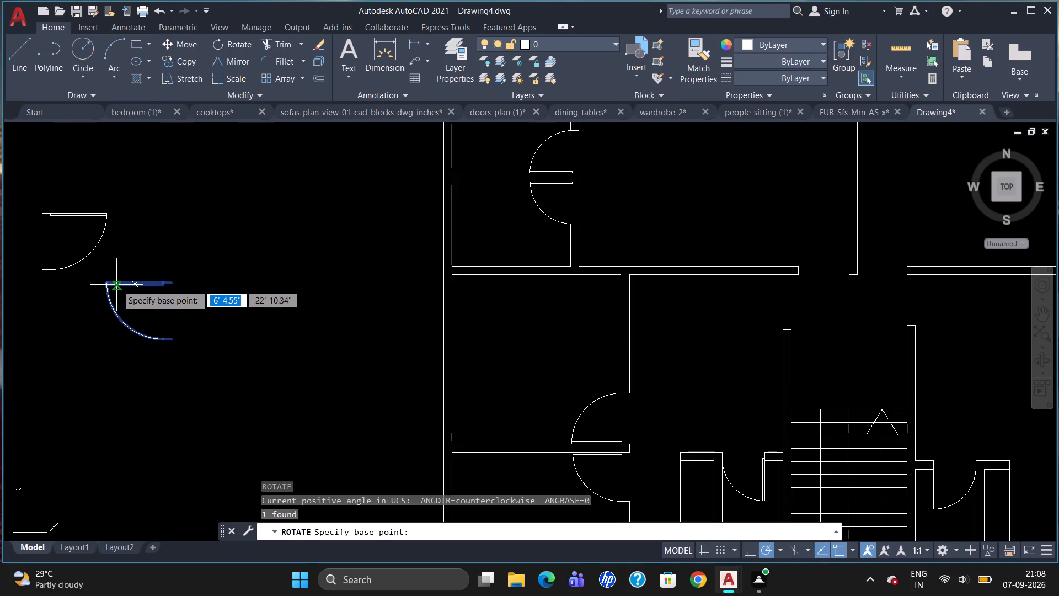
click(108, 281)
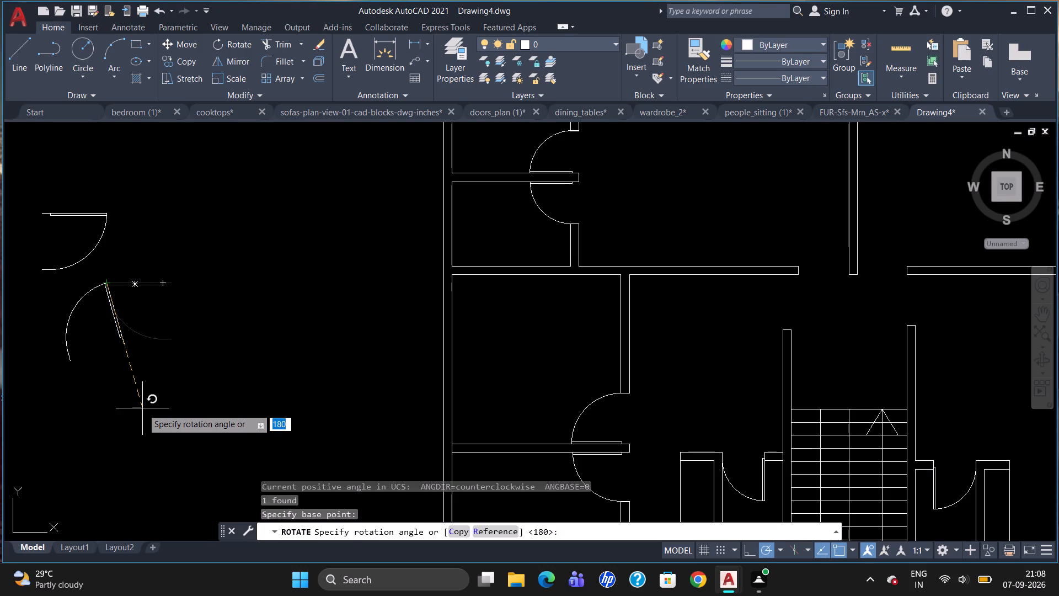
click(38, 286)
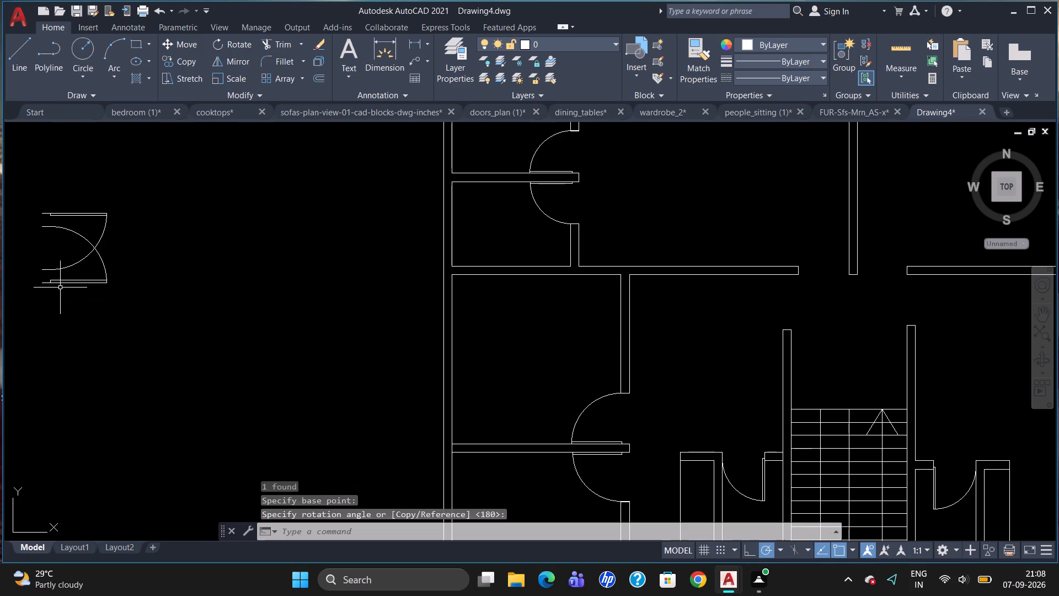
Move the rotated spare door by its hinge-side corner to the northwest corner of the partition end between the two east rooms.
click(63, 284)
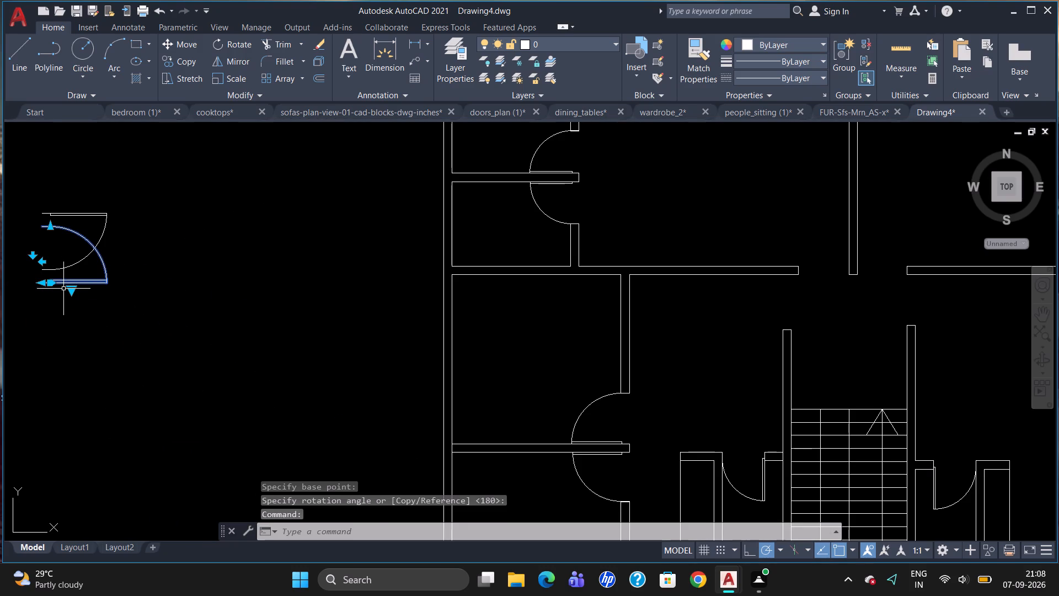
key(m)
key(Return)
drag(40, 281, 57, 287)
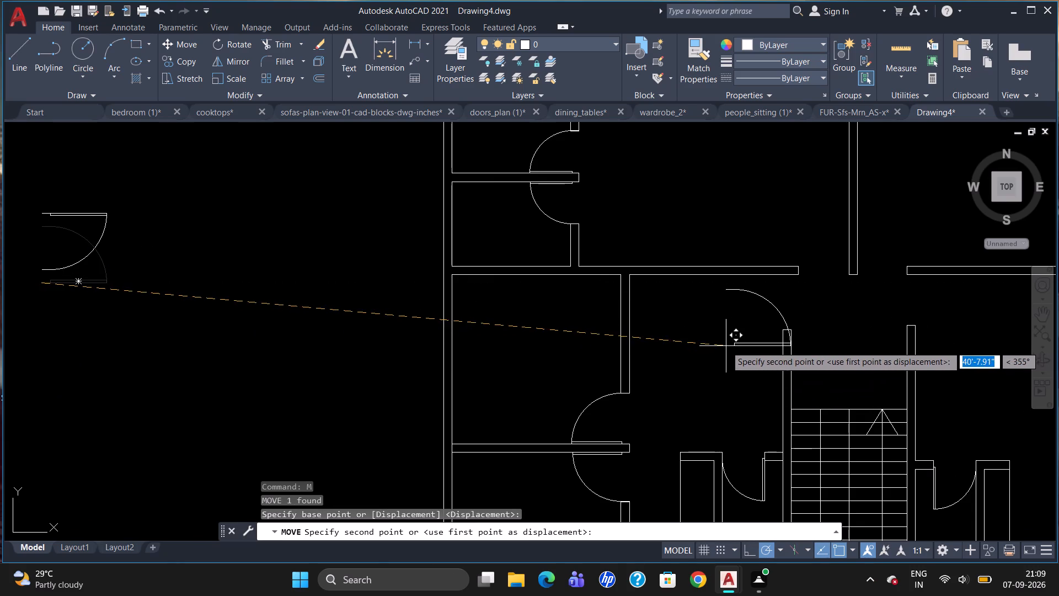
scroll(623, 308, down, 2)
scroll(821, 349, up, 3)
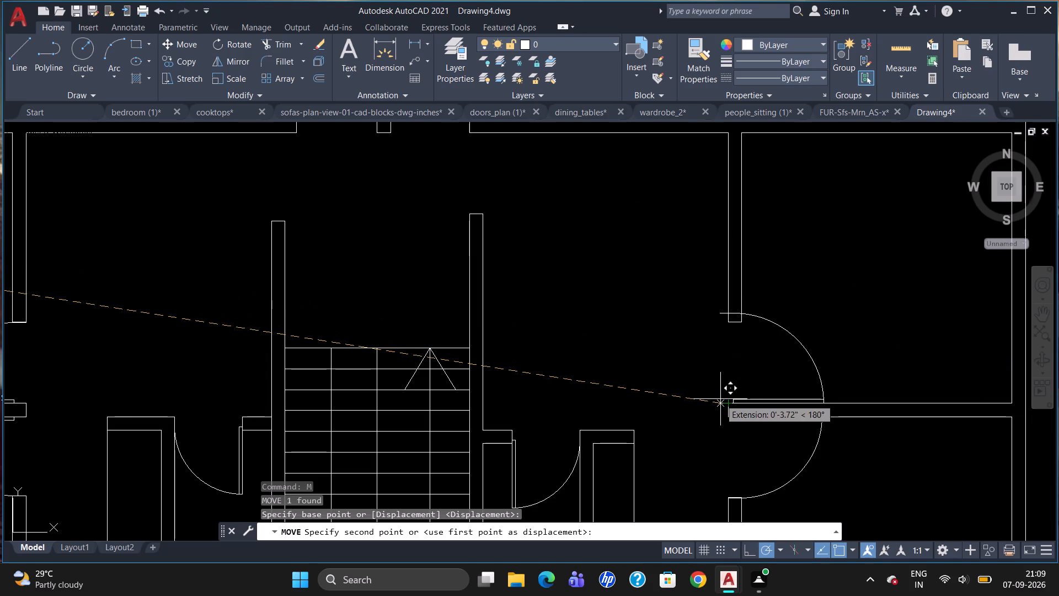
click(725, 398)
key(Escape)
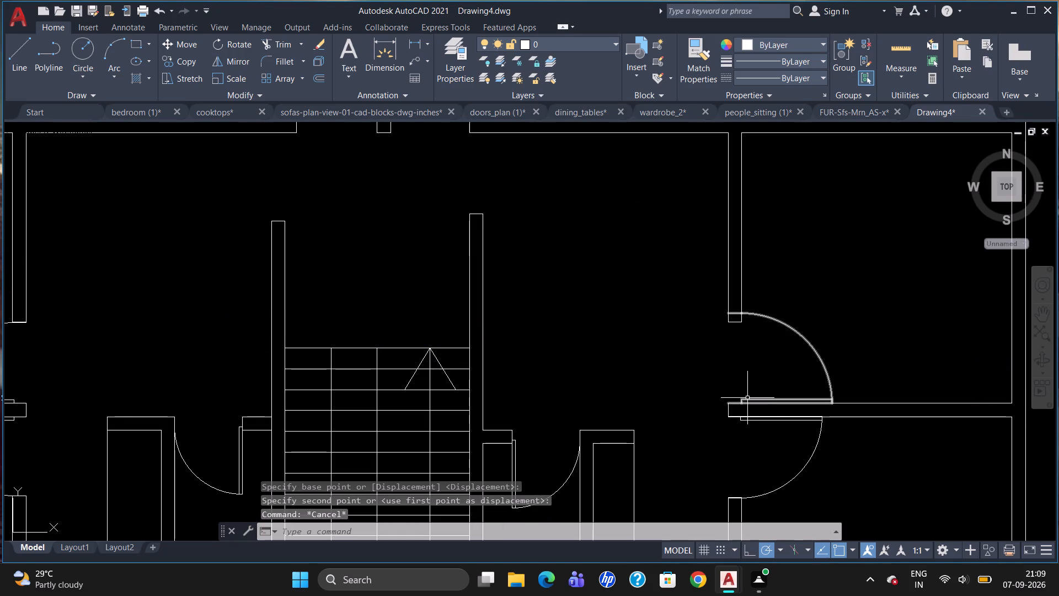
Scale that door down about the partition end's northwest corner until its swing fits the opening of the northern of these two rooms.
click(749, 399)
text(SC)
key(Return)
click(728, 403)
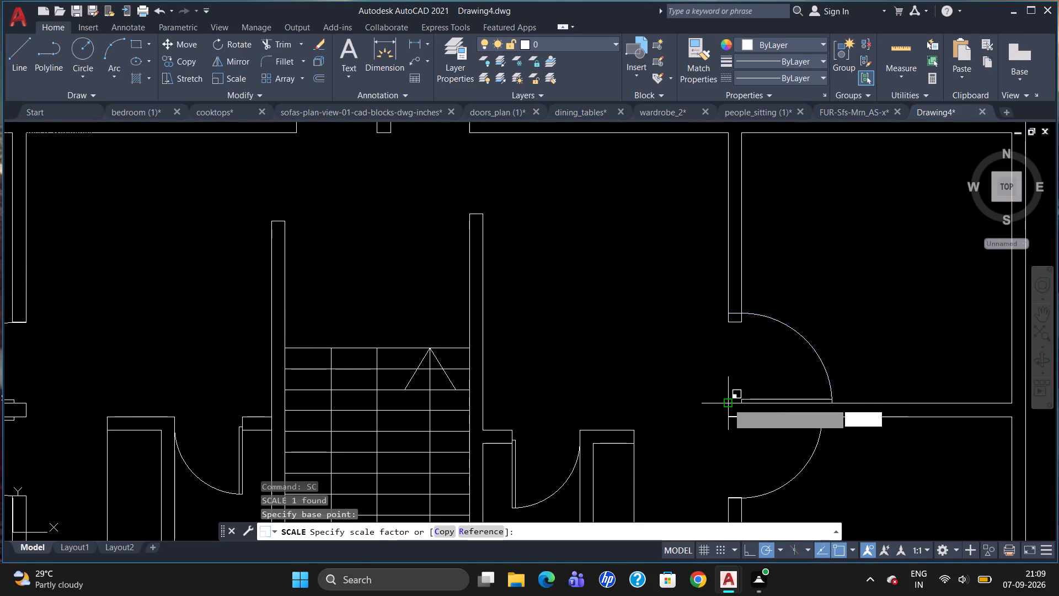
click(745, 360)
Move the last spare large door by its hinge-side corner to the southwest corner of the horizontal wall's end northeast of the staircase.
scroll(693, 381, down, 2)
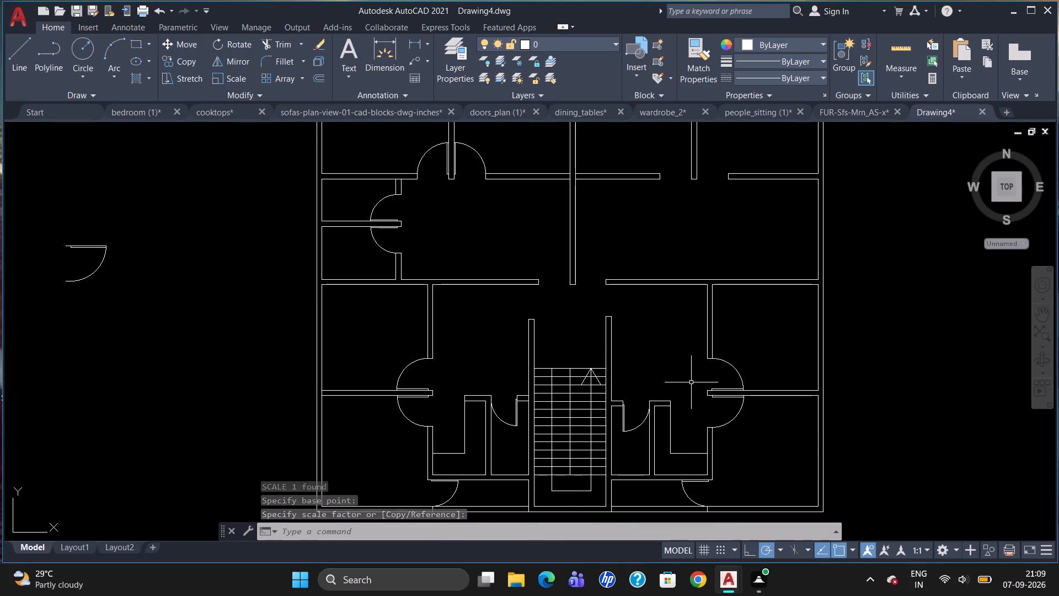
scroll(696, 392, down, 1)
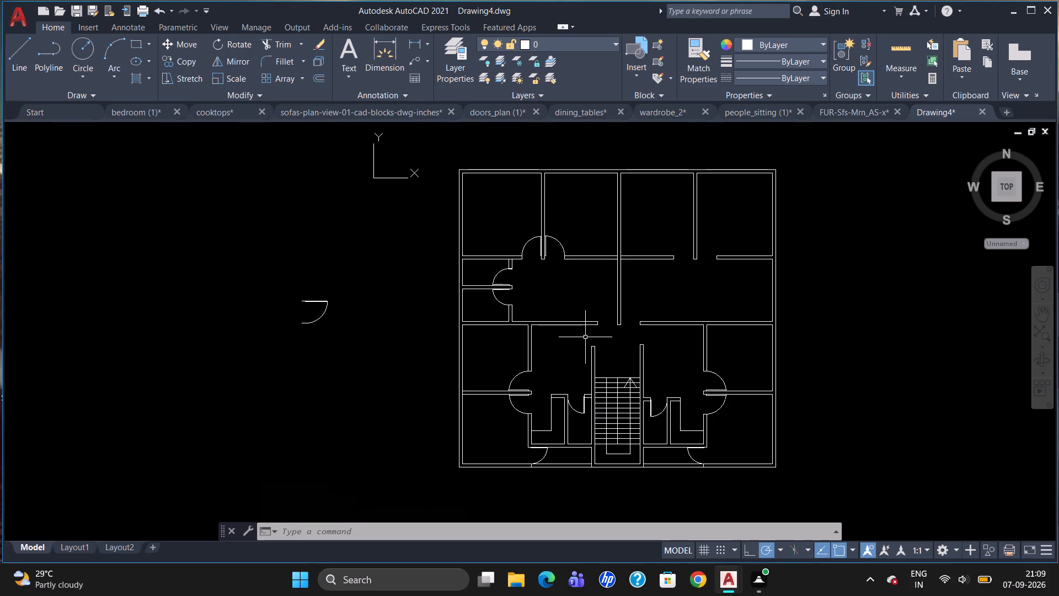
scroll(599, 342, up, 1)
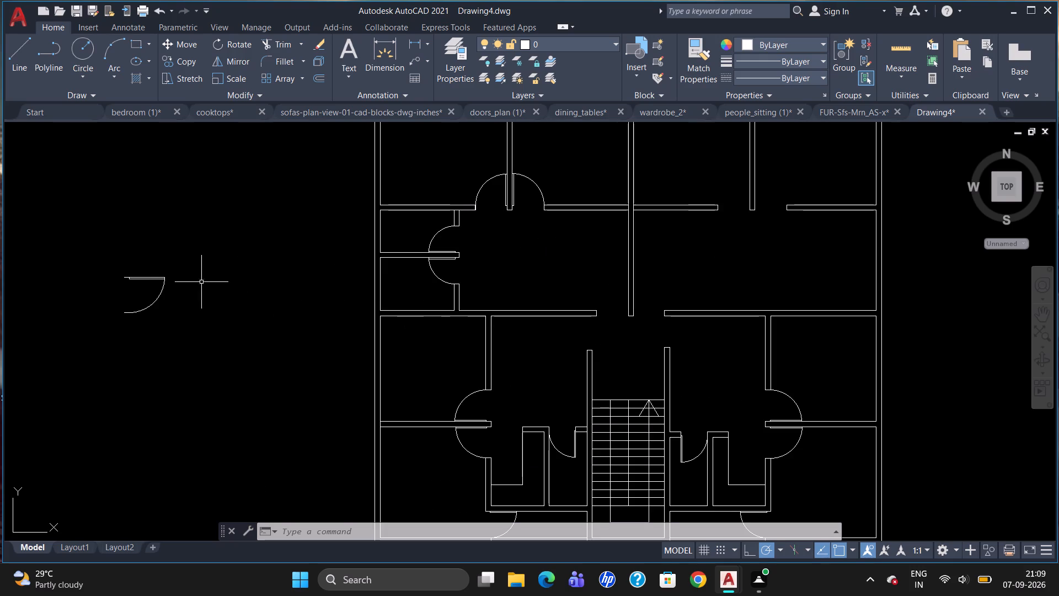
click(151, 276)
key(m)
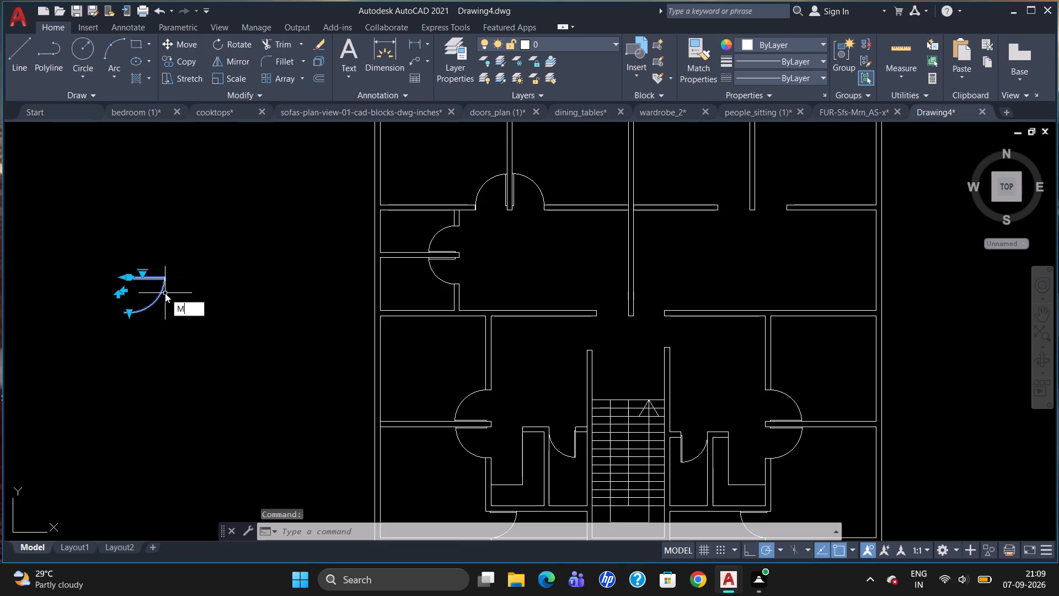
key(Return)
click(120, 278)
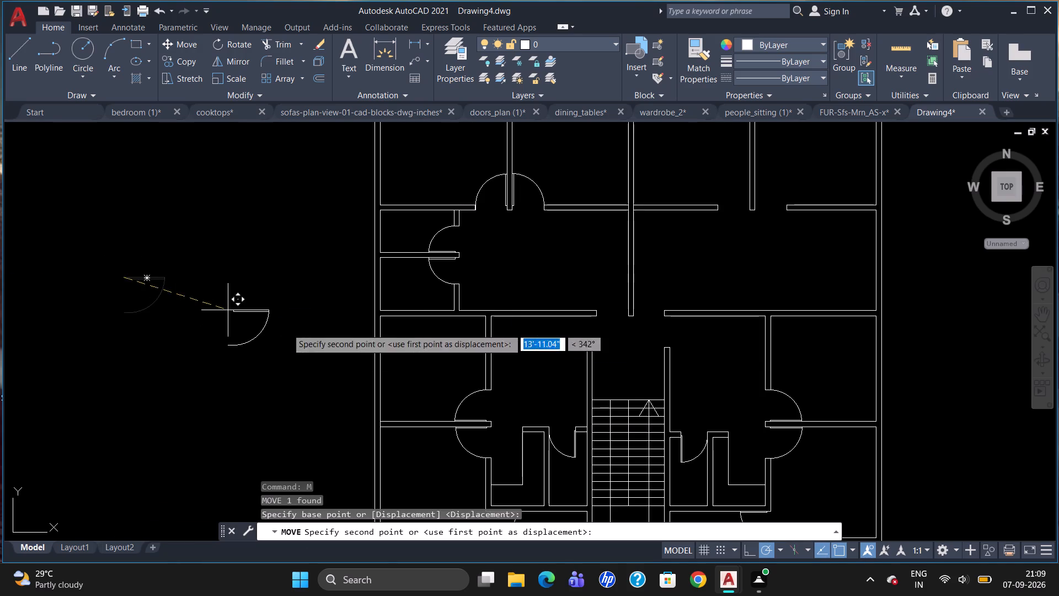
scroll(597, 320, up, 3)
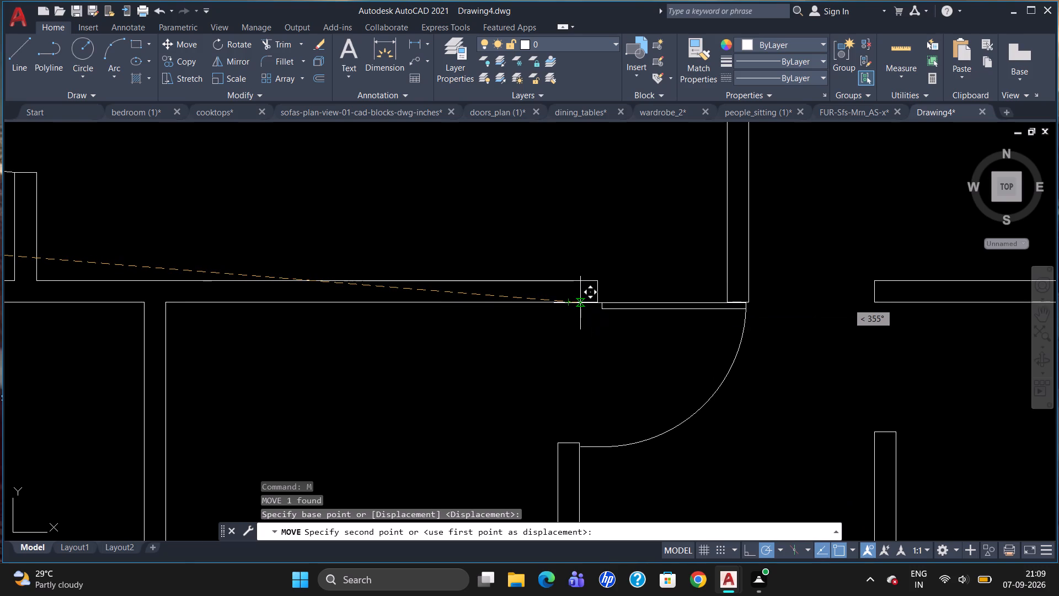
scroll(585, 314, down, 1)
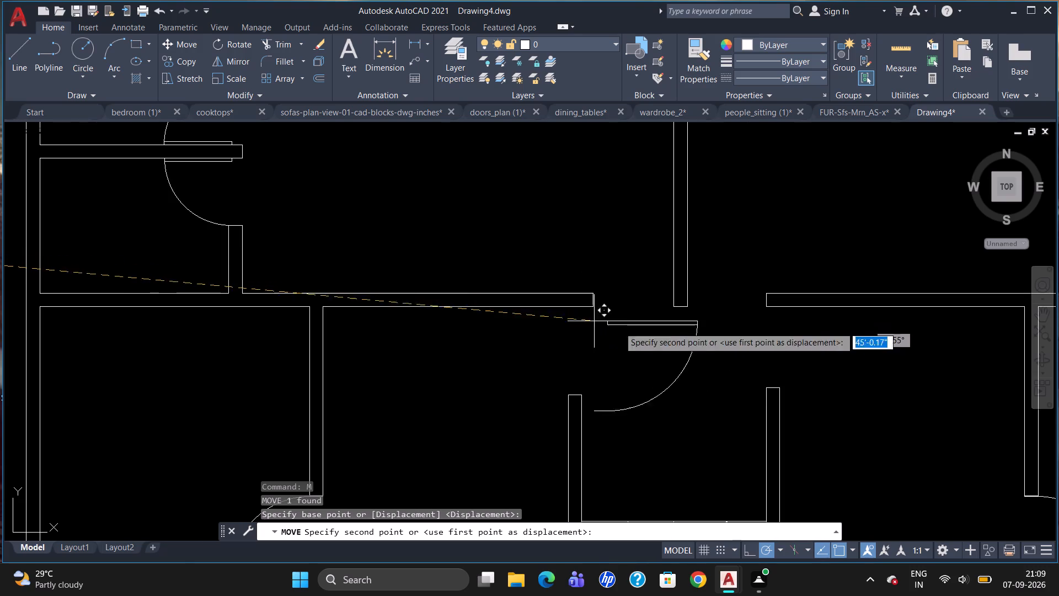
scroll(688, 333, down, 1)
scroll(748, 324, up, 3)
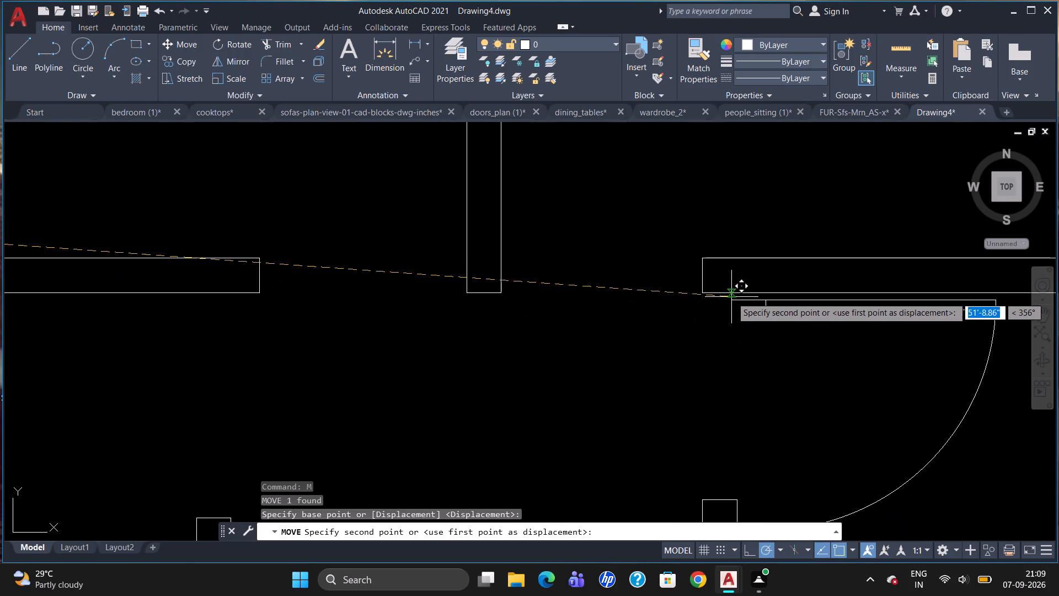
click(704, 290)
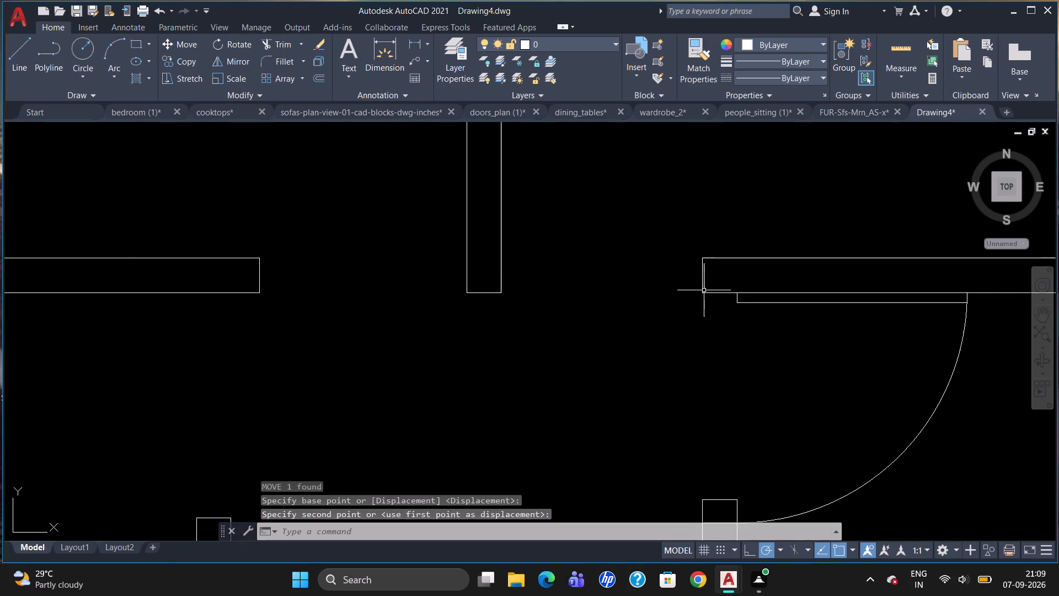
Scale that door down about the wall end's corner until its swing meets the top of the staircase's east wall.
click(744, 302)
scroll(676, 251, down, 3)
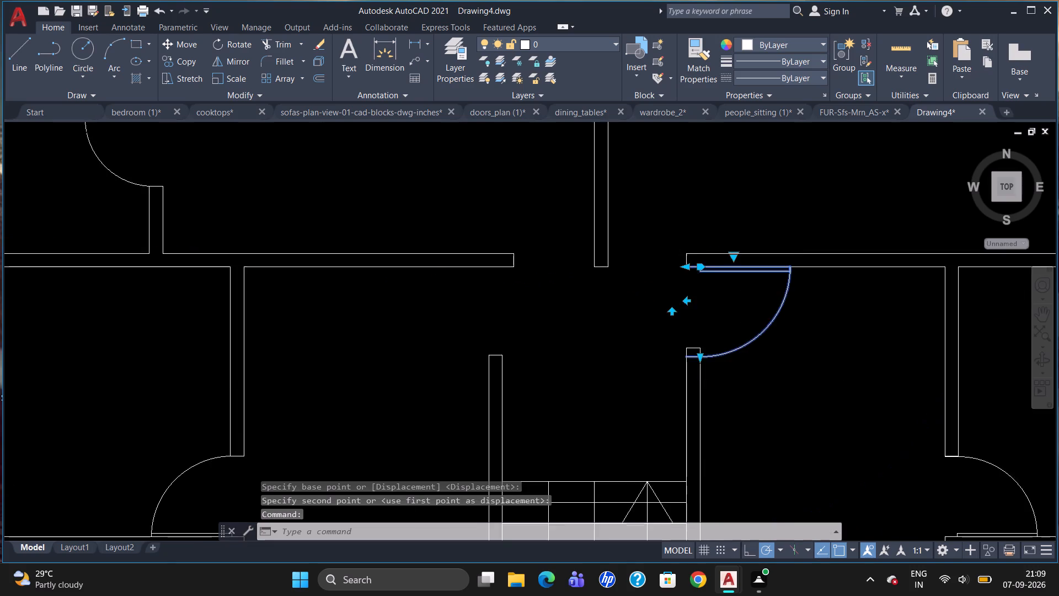
text(SC)
key(Return)
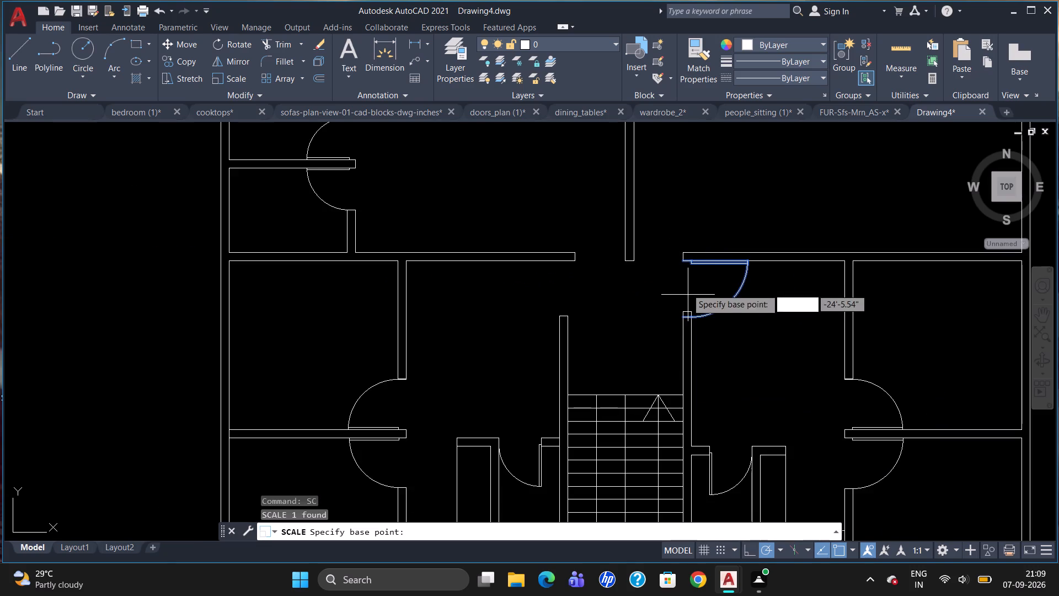
scroll(681, 264, up, 1)
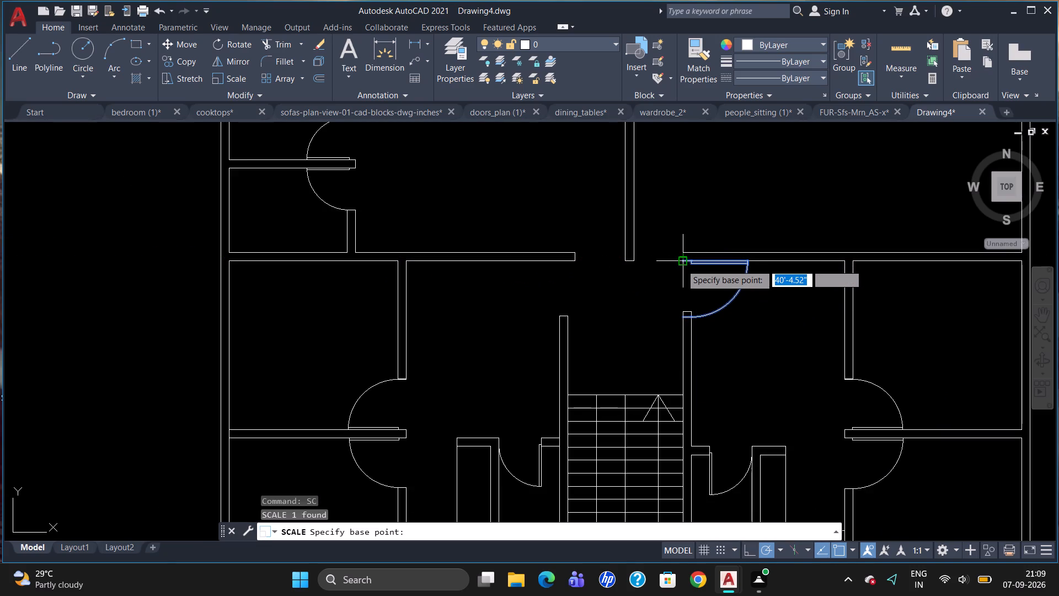
scroll(681, 264, up, 1)
click(687, 254)
scroll(696, 264, up, 1)
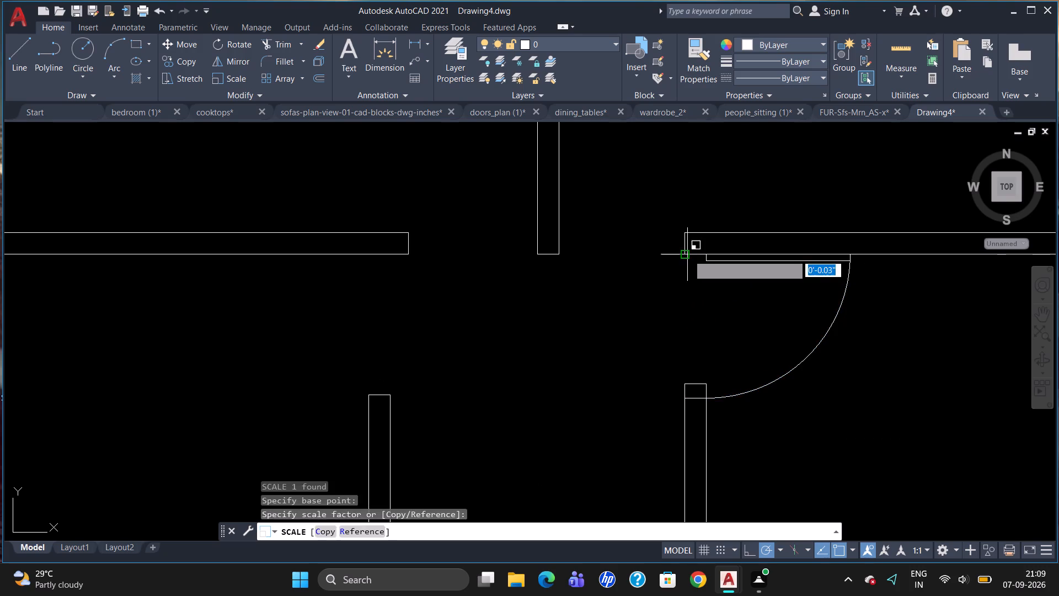
click(772, 322)
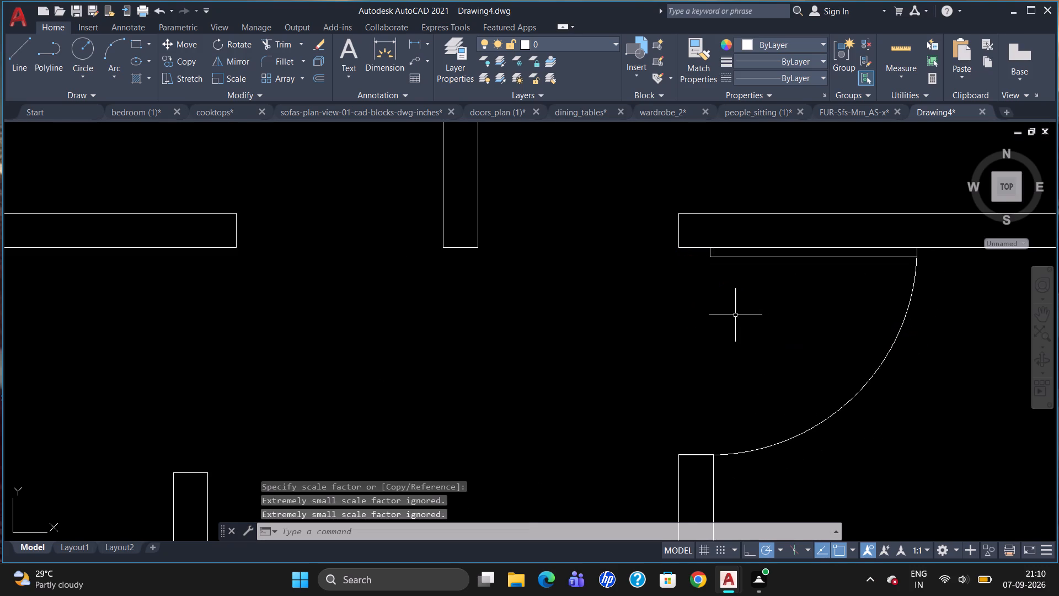
Copy the lower west closet door by its hinge-side corner to the southeast corner of the horizontal wall's end northwest of the staircase.
scroll(735, 315, down, 2)
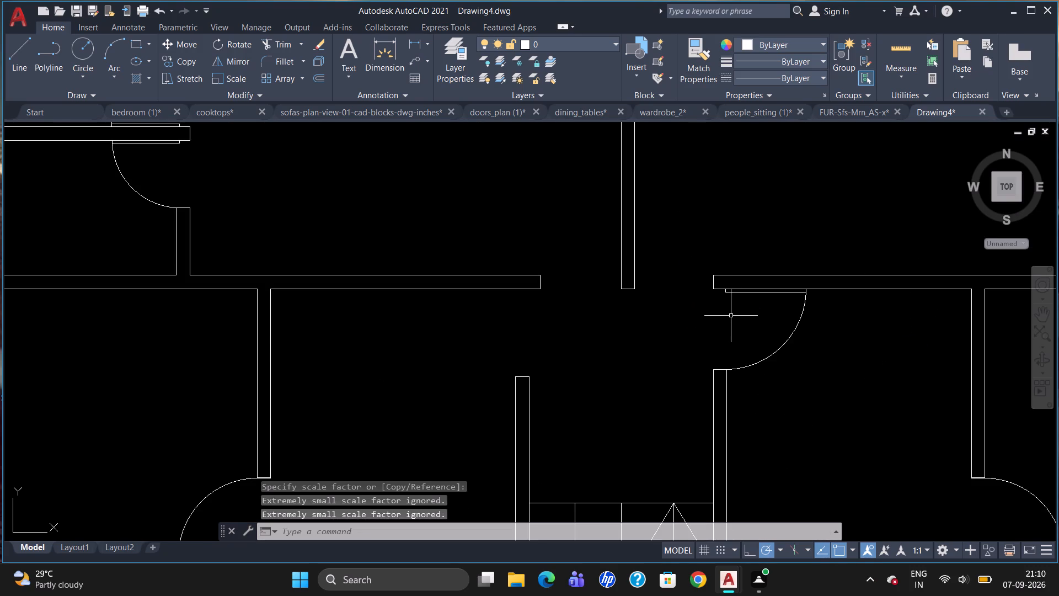
scroll(732, 323, down, 1)
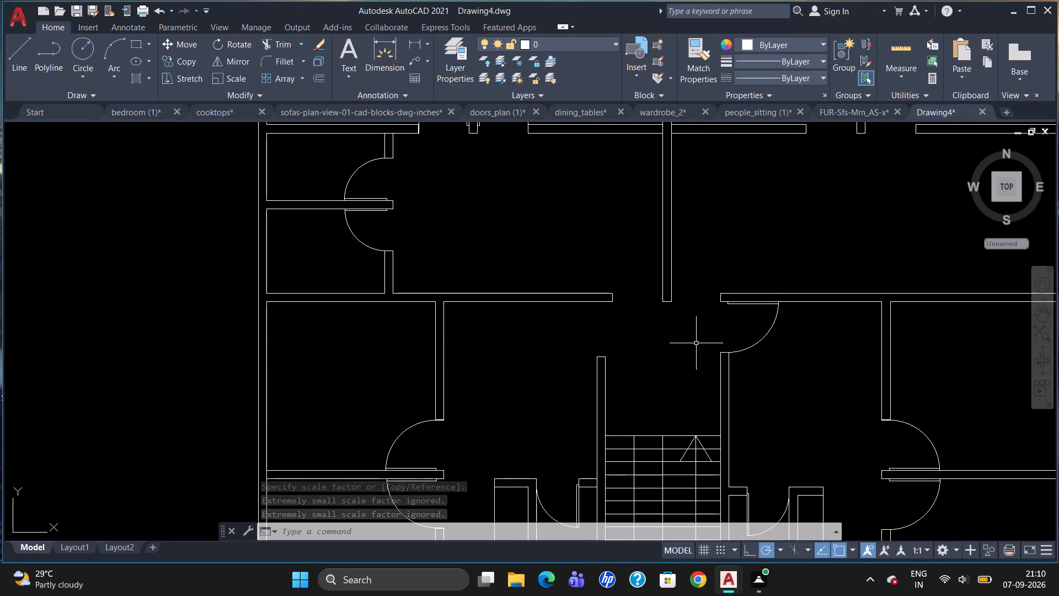
scroll(573, 322, down, 1)
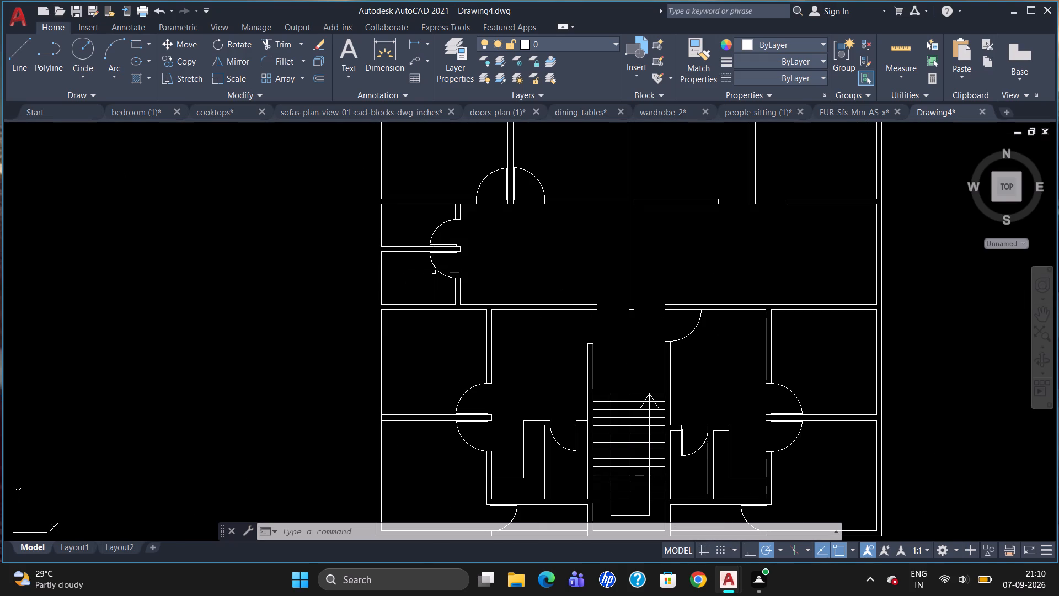
click(441, 254)
text(CO)
key(Return)
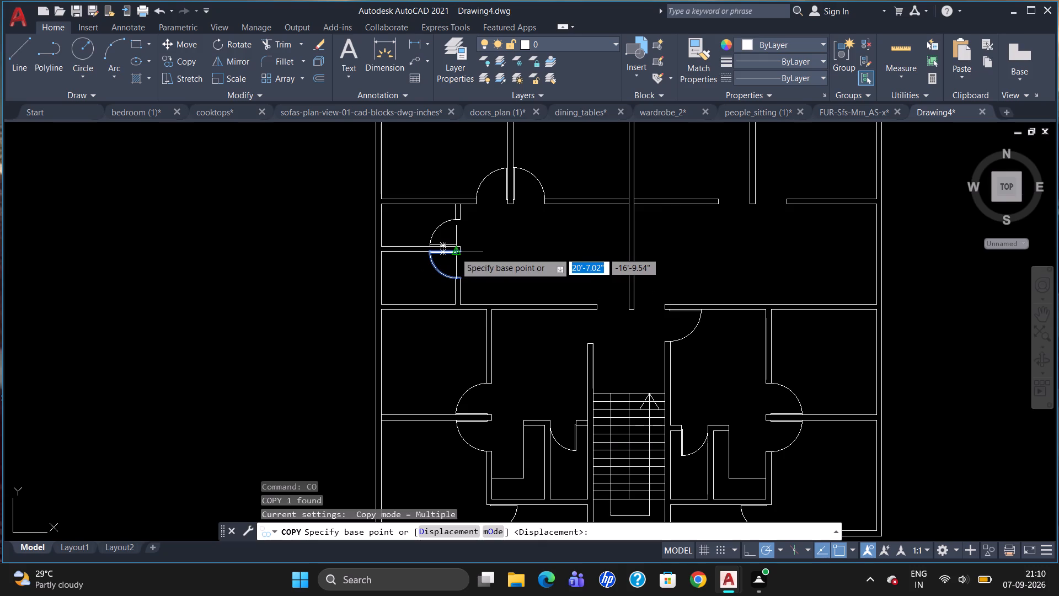
scroll(458, 251, up, 3)
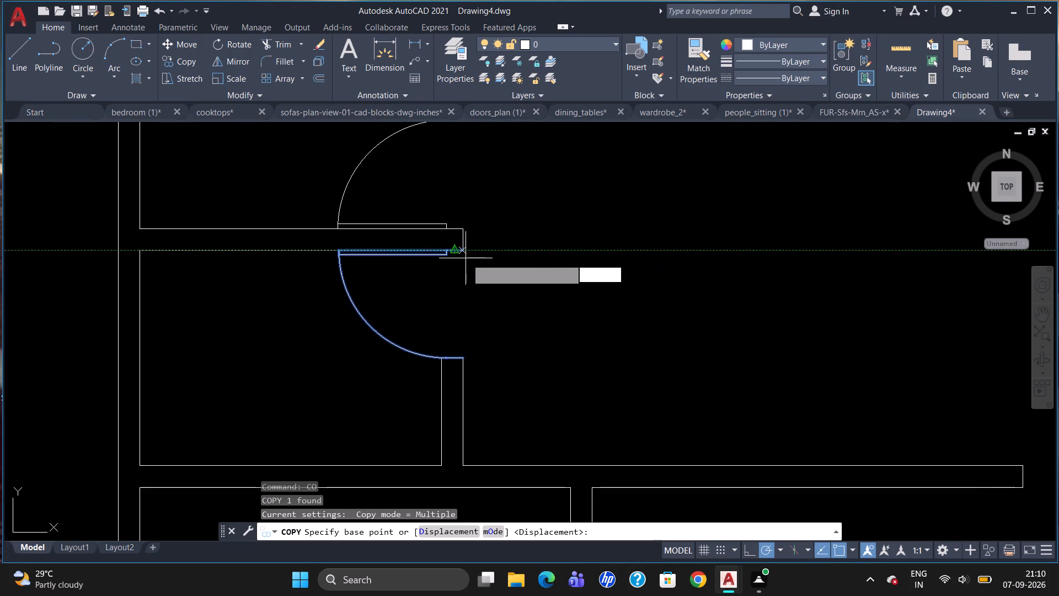
click(462, 252)
scroll(573, 326, down, 2)
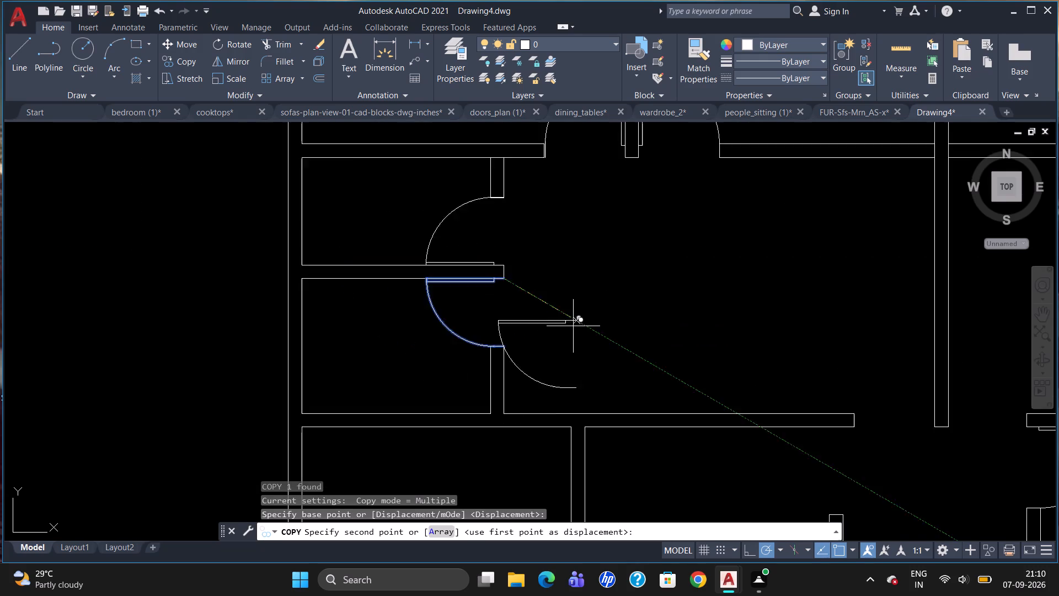
scroll(573, 326, down, 1)
scroll(698, 386, down, 1)
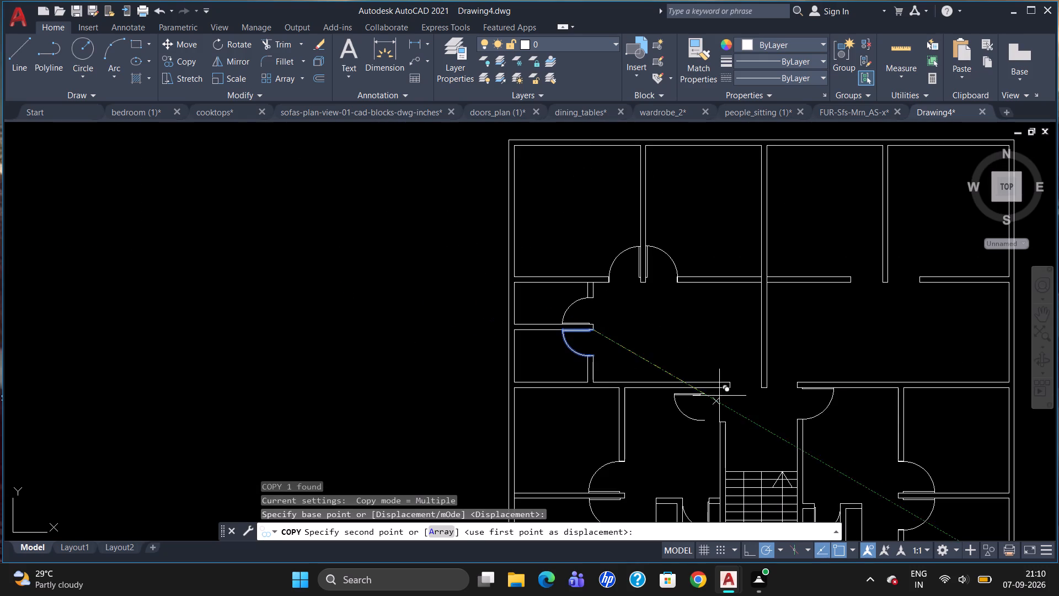
scroll(734, 398, up, 4)
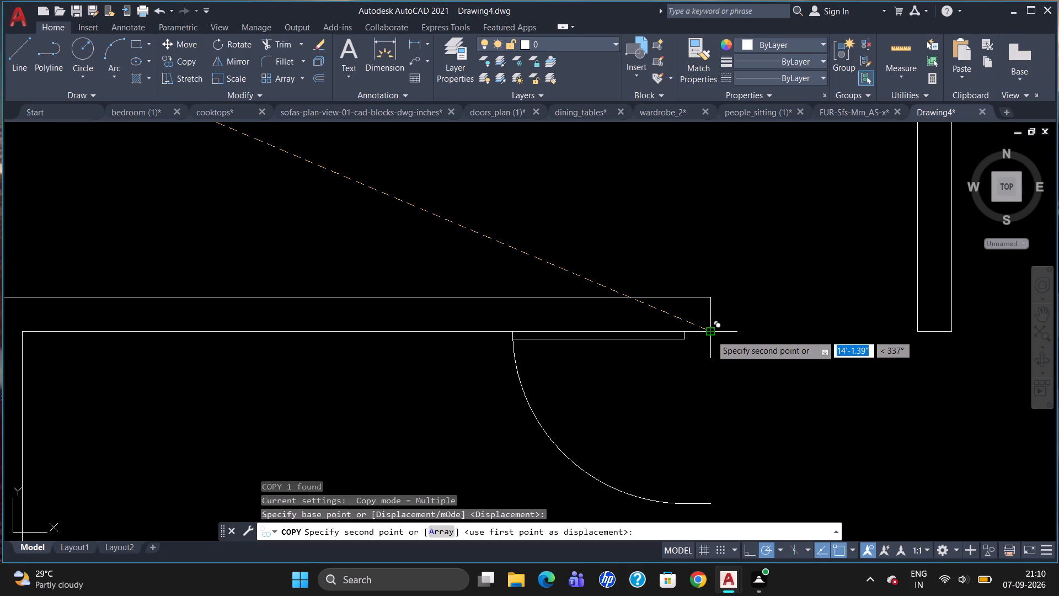
click(711, 335)
key(Escape)
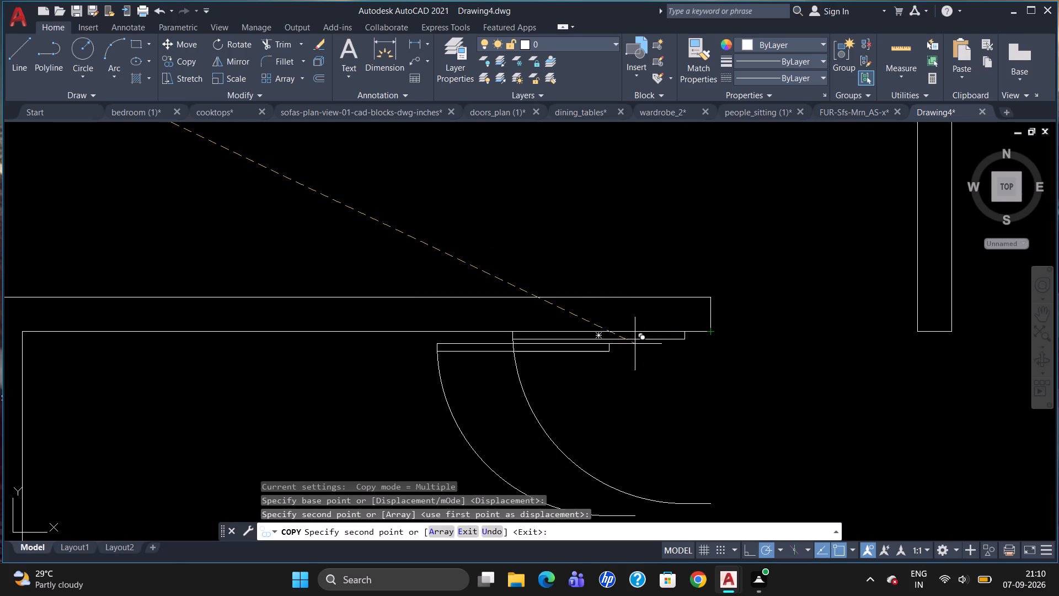
Scale the copied door up about the wall end's southeast corner until its swing meets the top of the staircase's west wall.
click(653, 332)
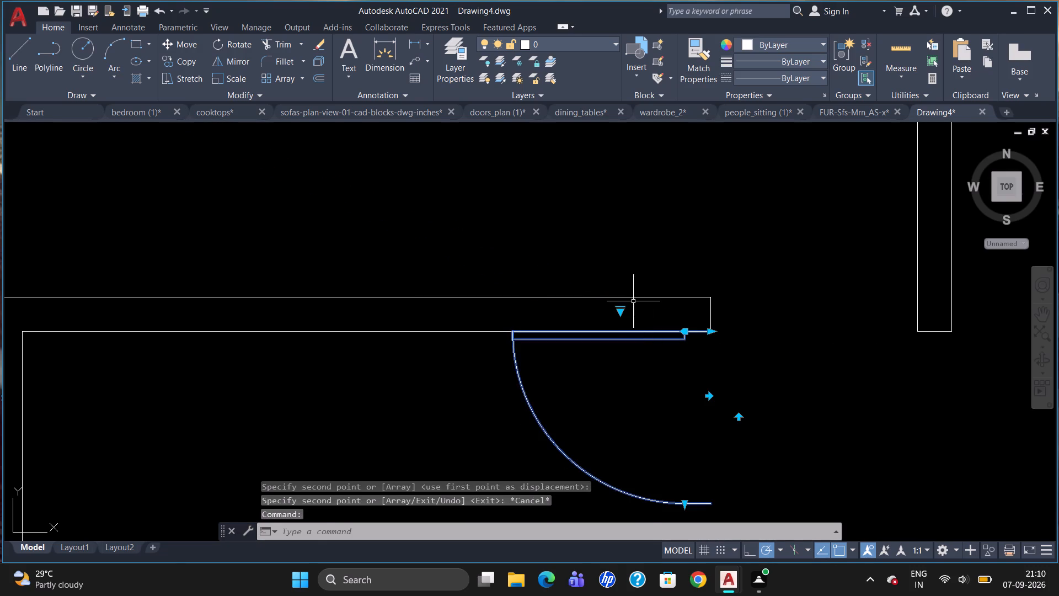
scroll(633, 301, down, 2)
text(SC)
key(Return)
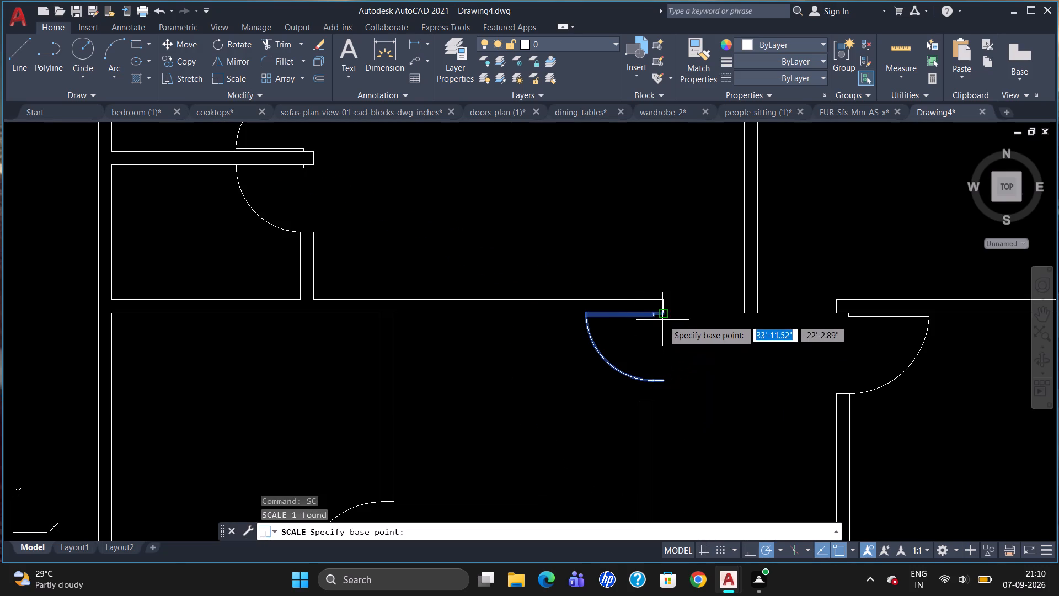
click(664, 318)
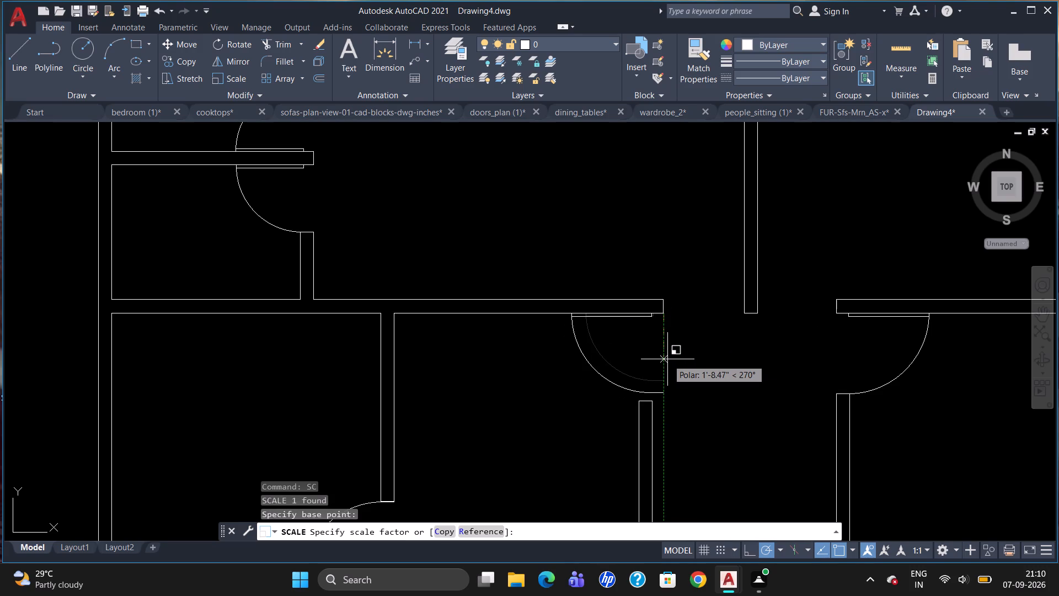
click(667, 364)
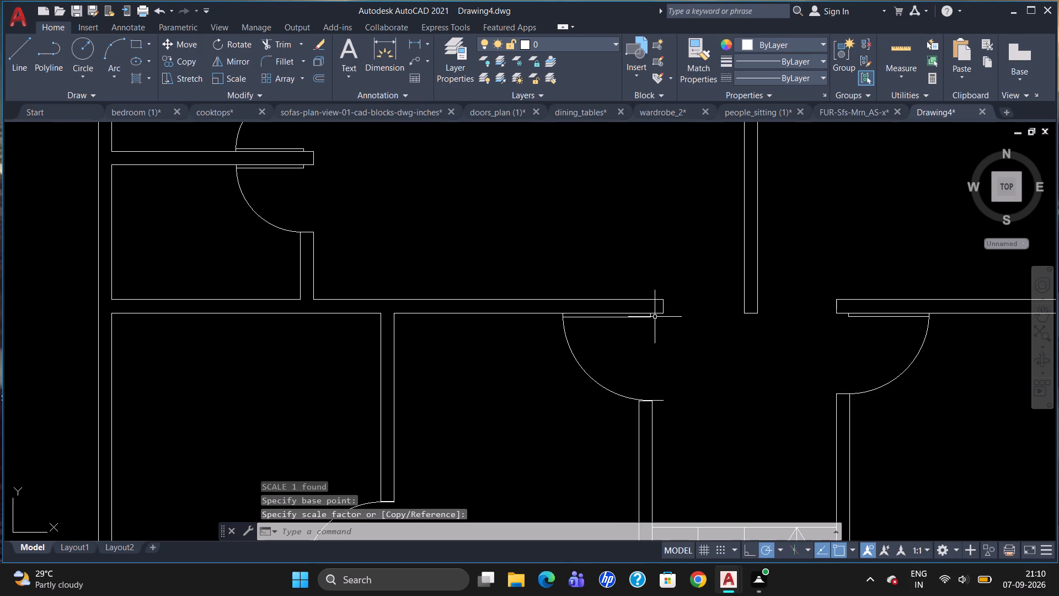
Move the scaled door west along the wall so its swing end lines up with the staircase's west wall.
click(656, 312)
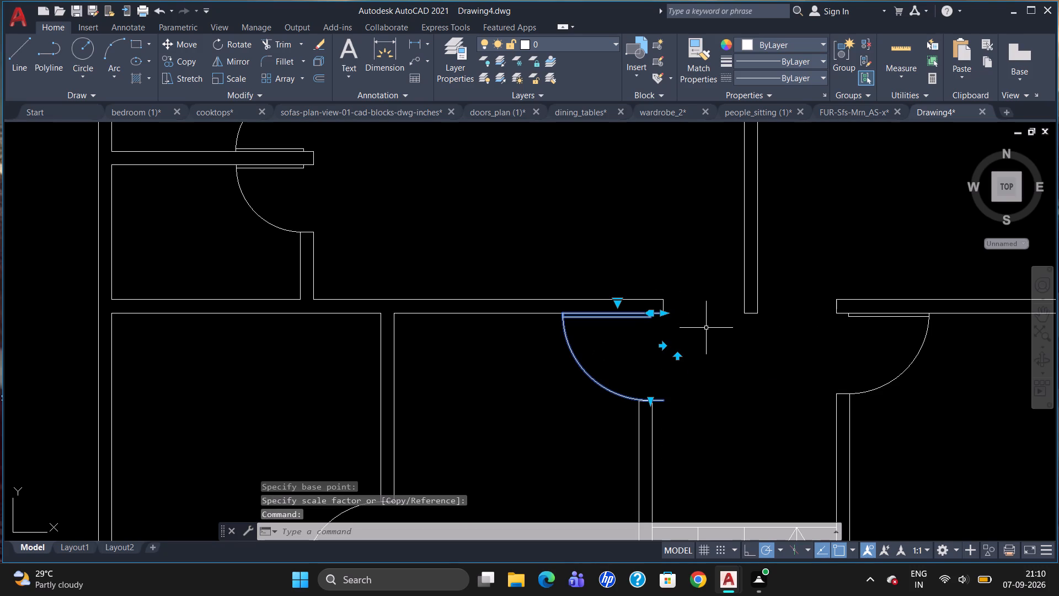
key(m)
key(Return)
scroll(705, 328, up, 2)
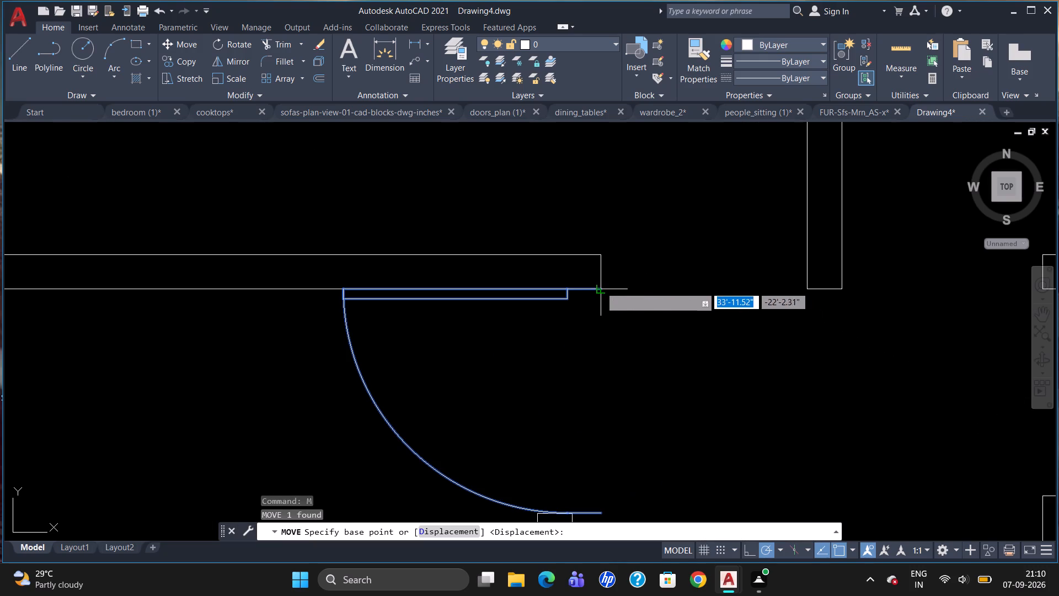
click(600, 288)
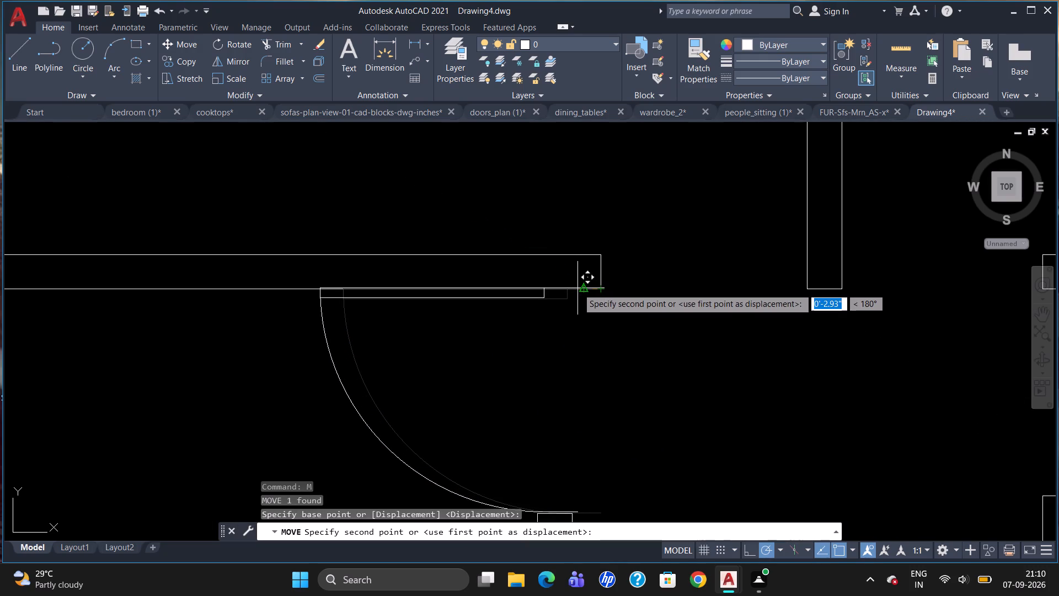
click(572, 288)
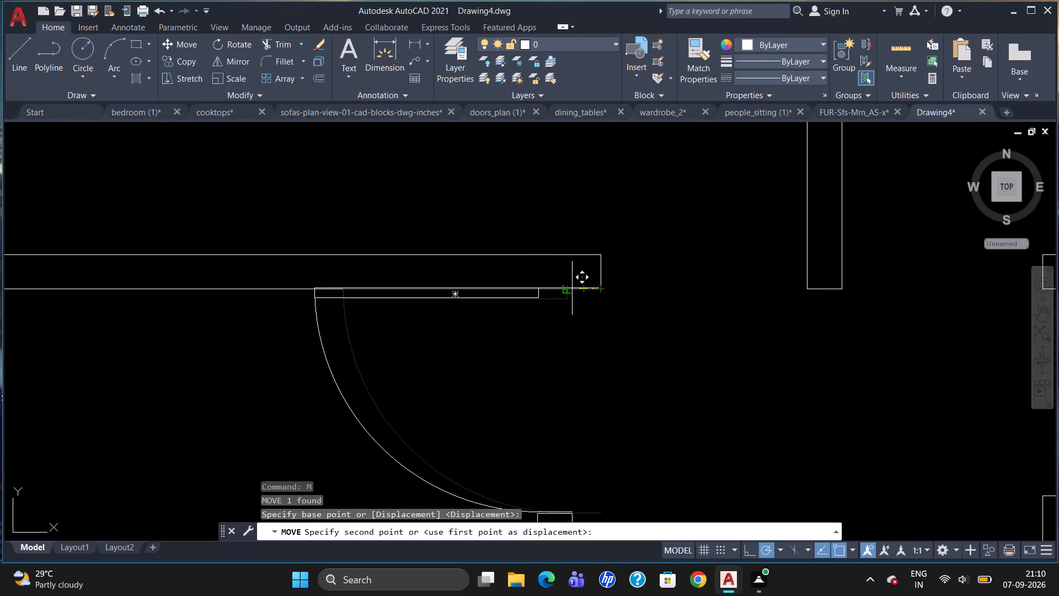
Copy the northwest room's door by its hinge-side corner to the west side of the central partition's south end, north of the staircase.
scroll(603, 307, down, 2)
scroll(668, 299, down, 1)
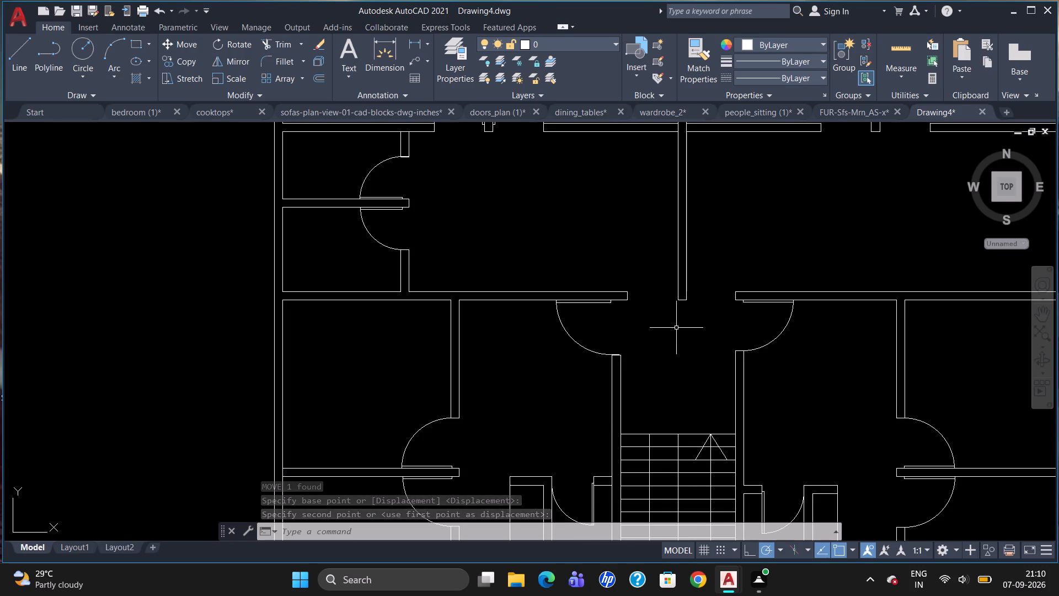
scroll(680, 342, down, 1)
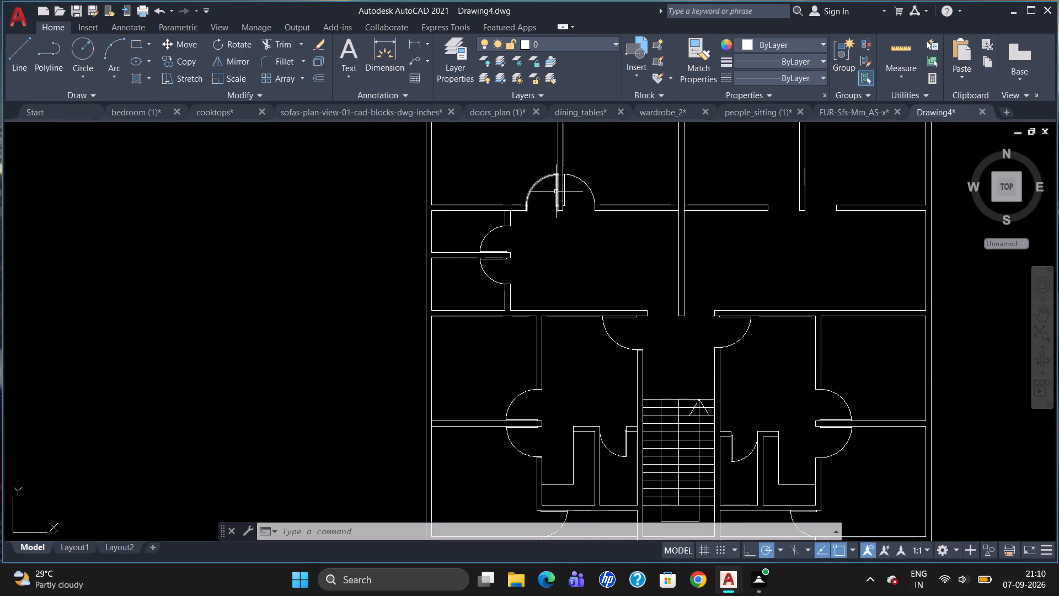
click(556, 191)
text(CO)
key(Return)
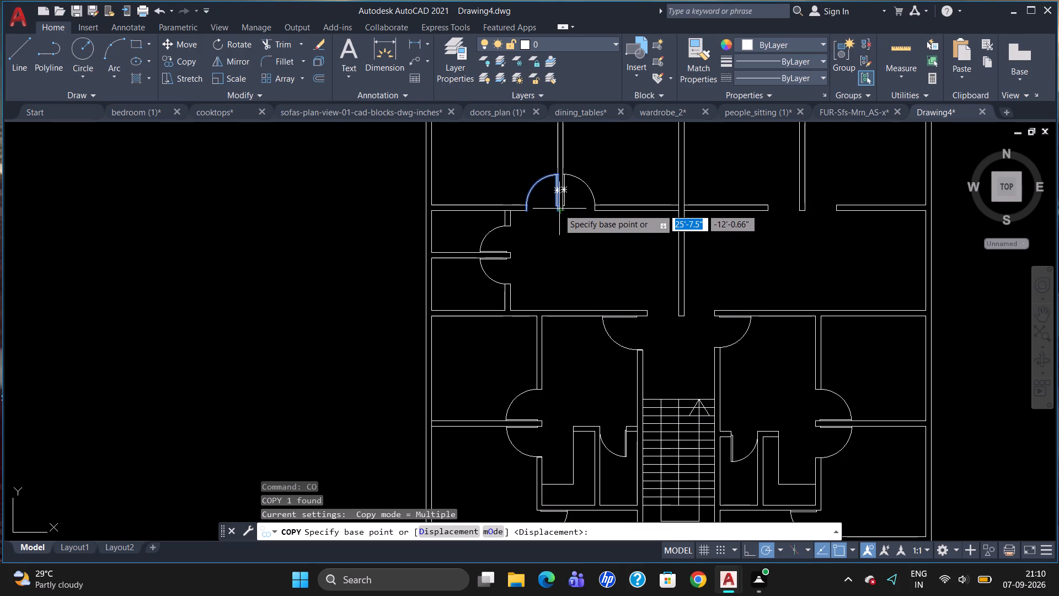
click(555, 207)
scroll(677, 307, up, 2)
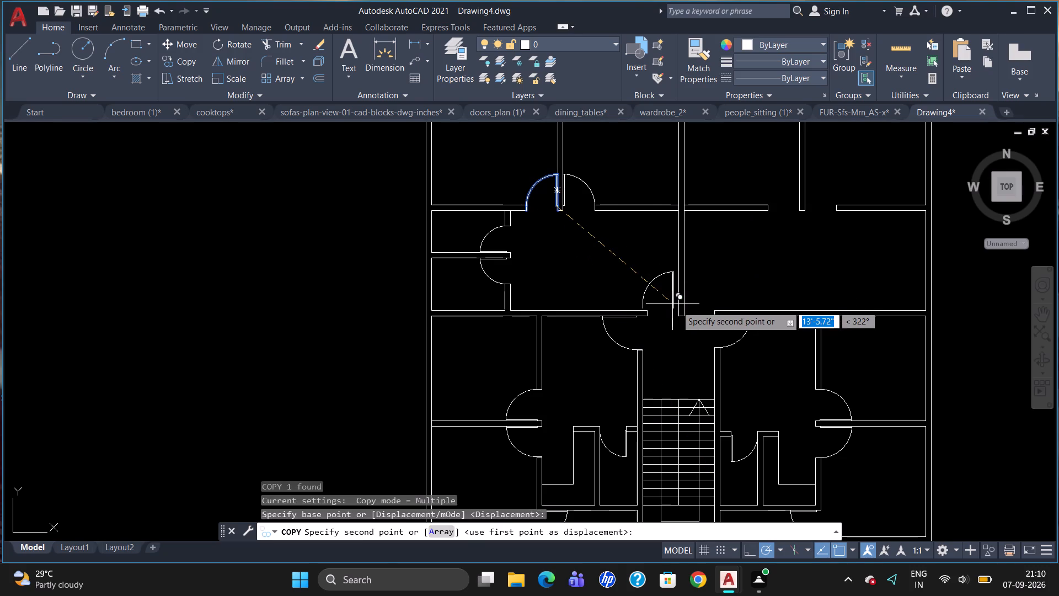
scroll(678, 309, up, 2)
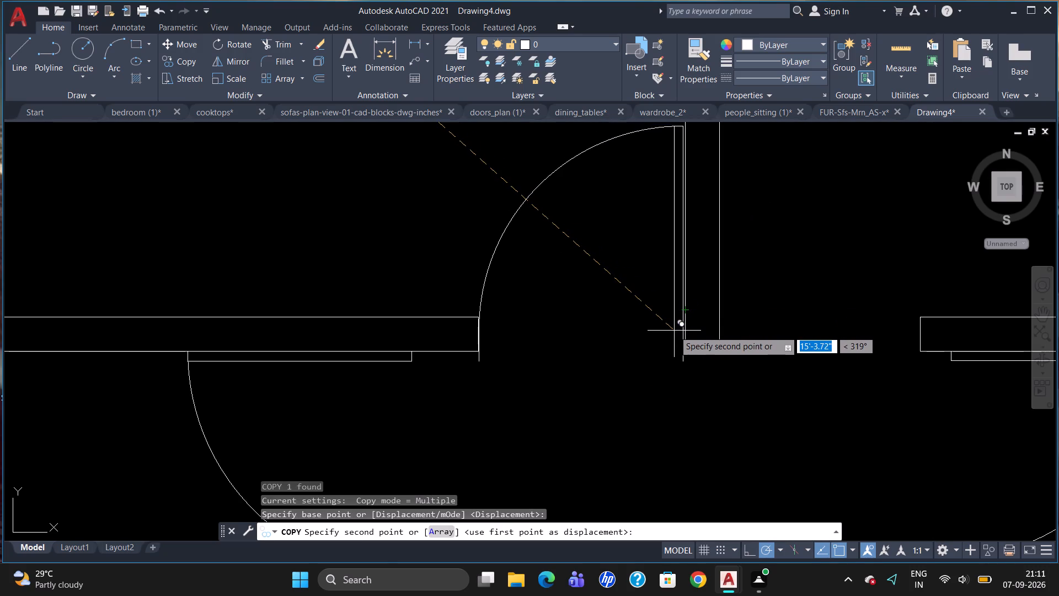
click(676, 320)
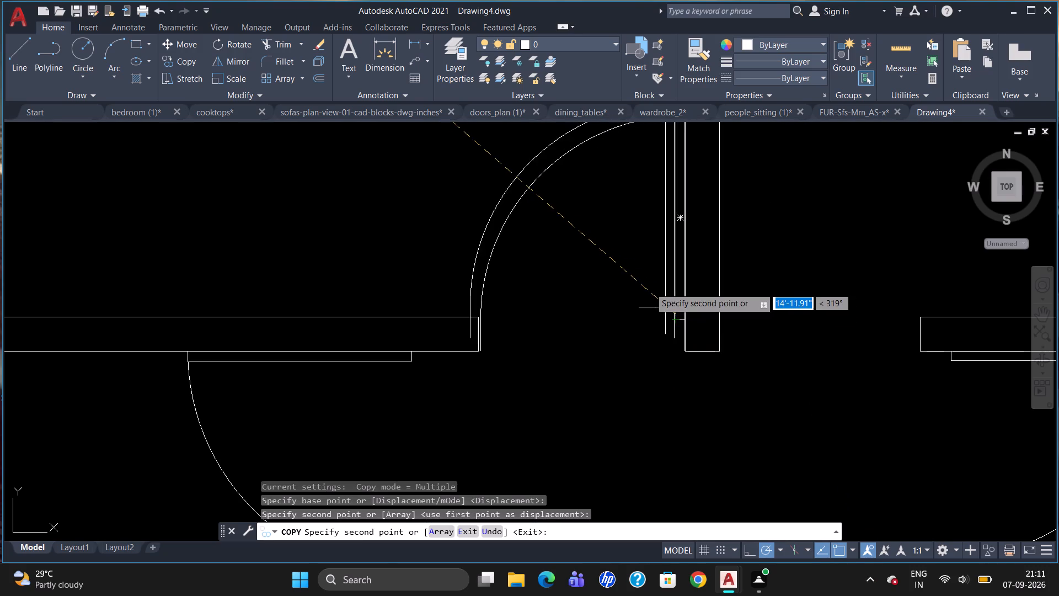
key(Escape)
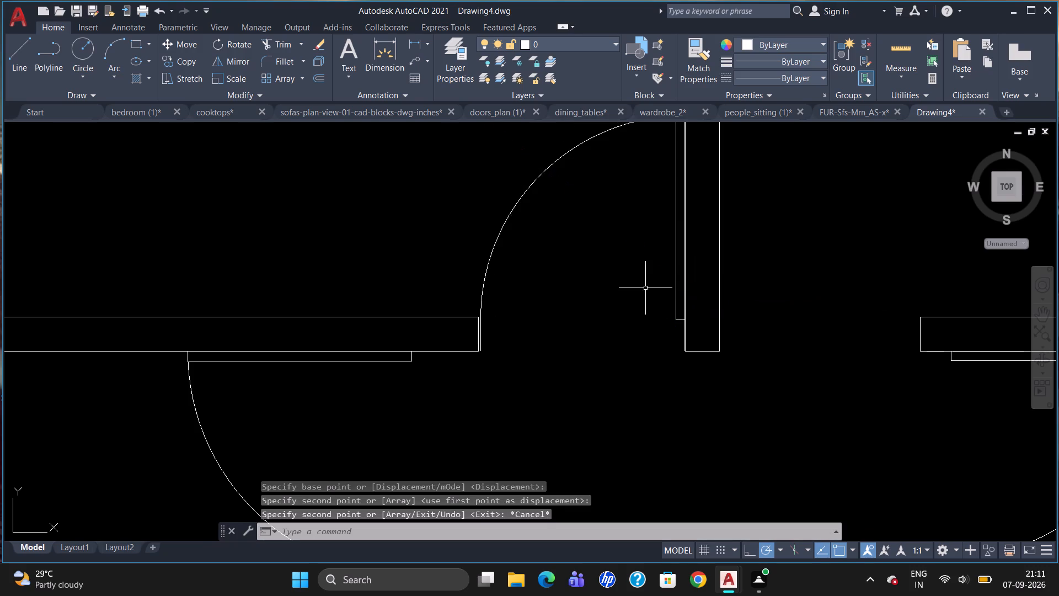
Copy the neighbouring north room's east-swinging door by its hinge side to the east side of the central partition's south end.
scroll(630, 300, down, 2)
scroll(534, 260, down, 2)
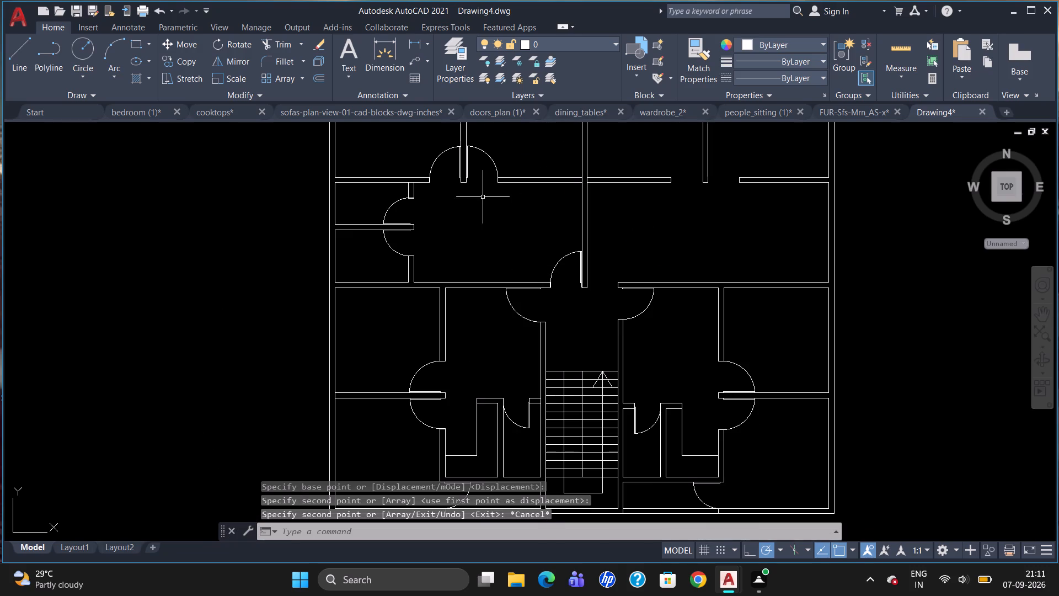
click(465, 161)
key(c)
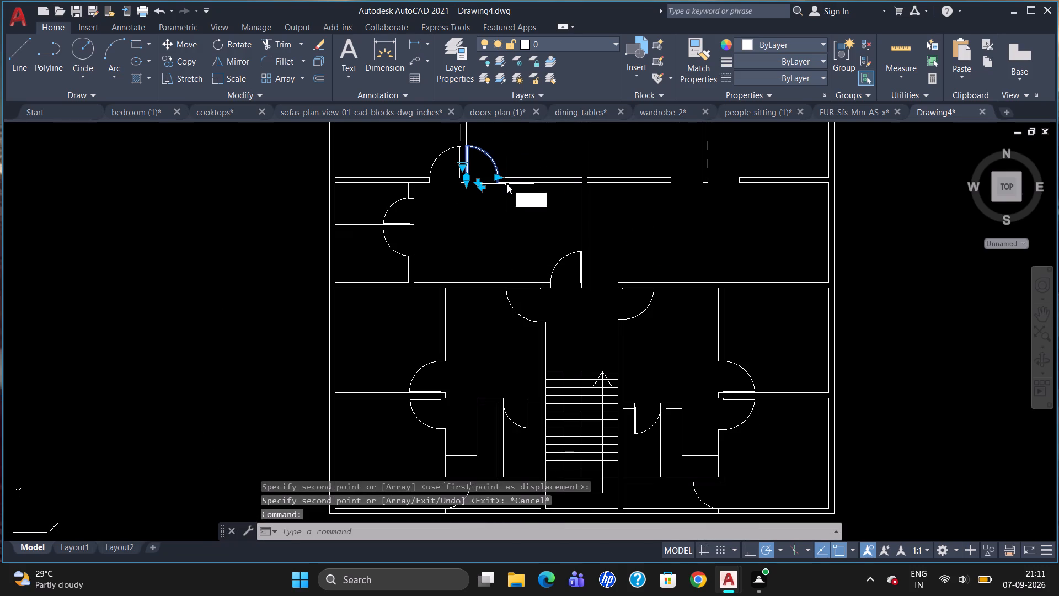
key(o)
key(Return)
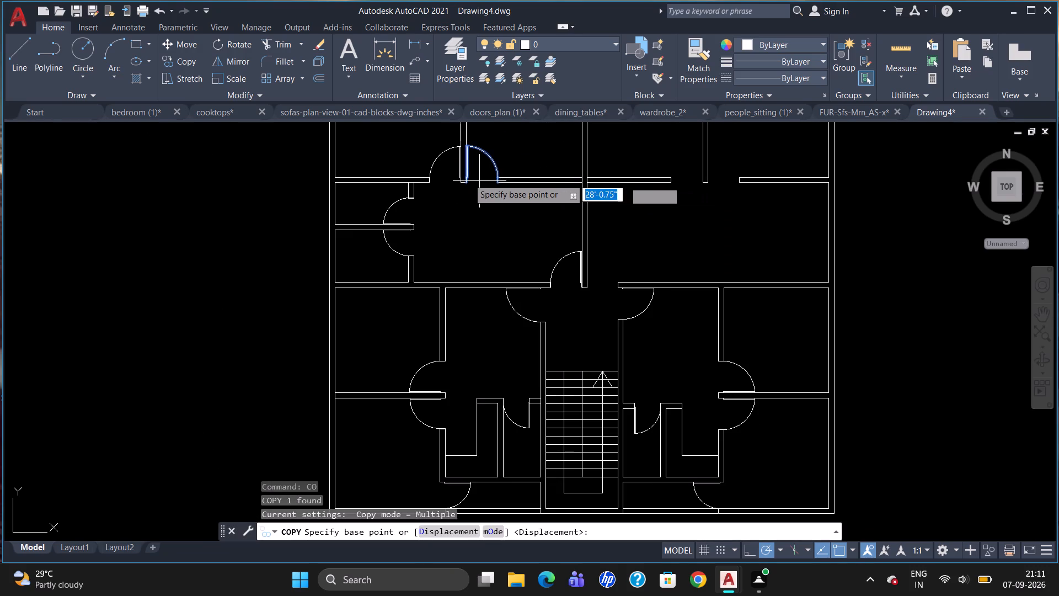
scroll(468, 184, up, 2)
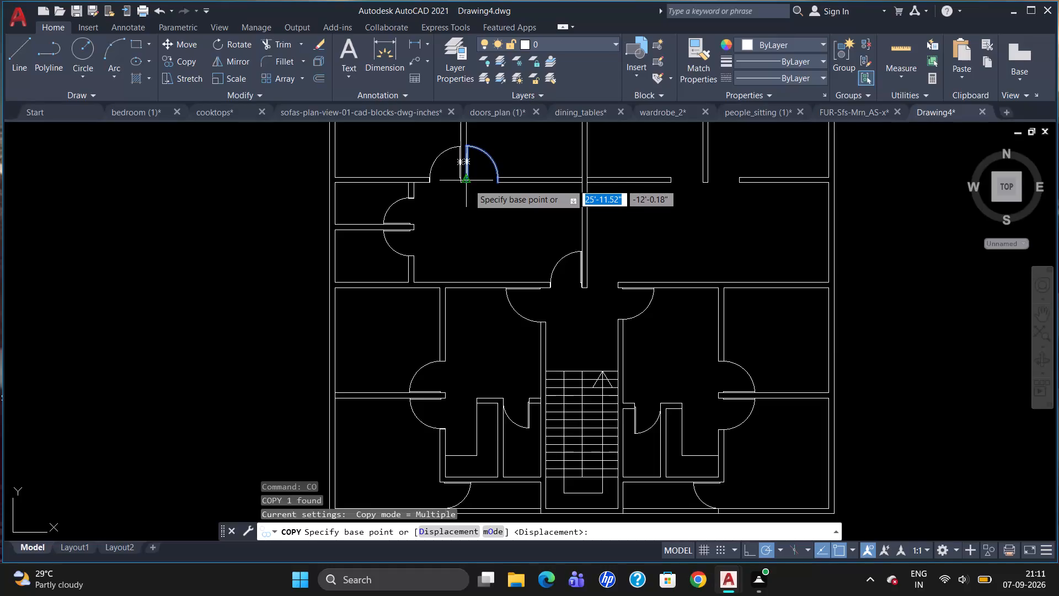
click(464, 179)
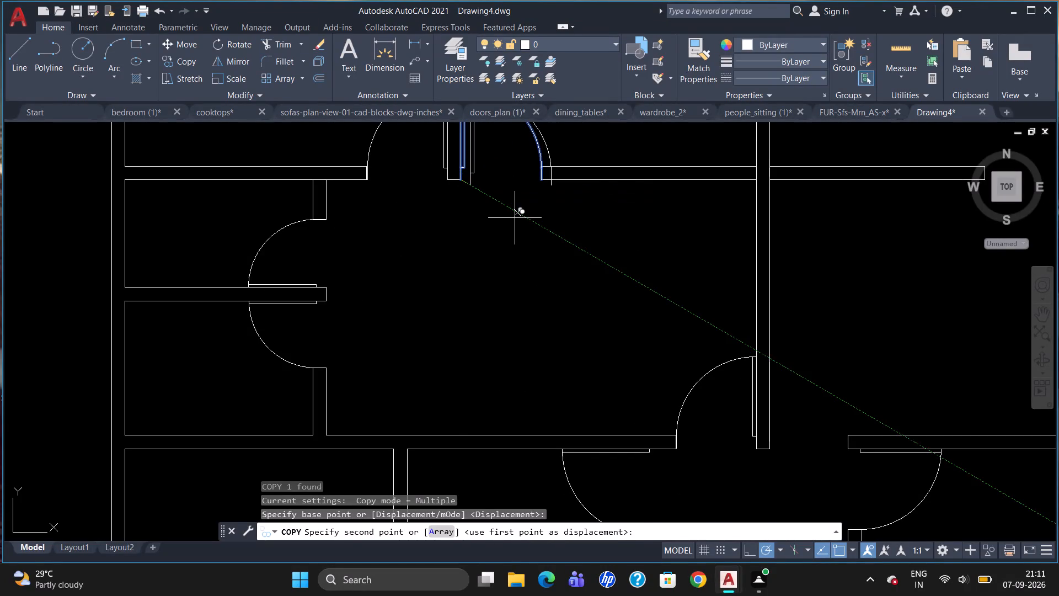
scroll(631, 297, down, 1)
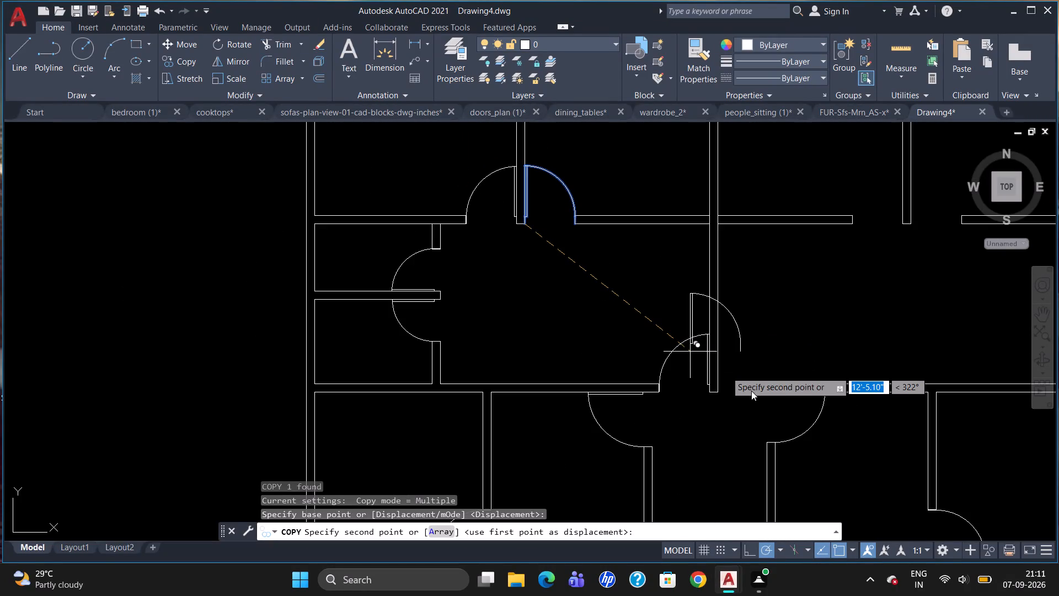
scroll(739, 408, up, 4)
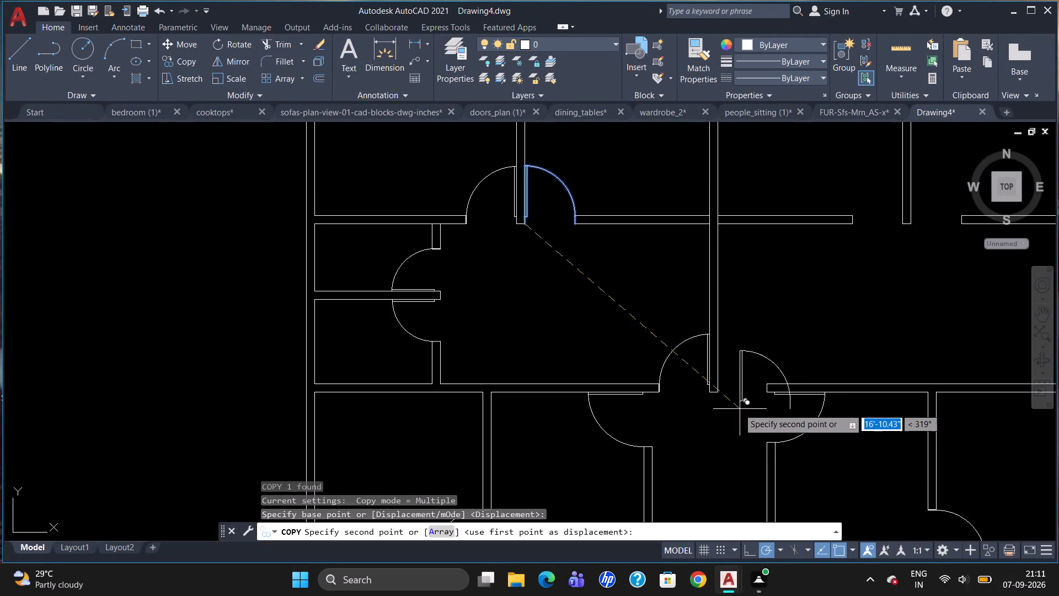
scroll(674, 337, up, 2)
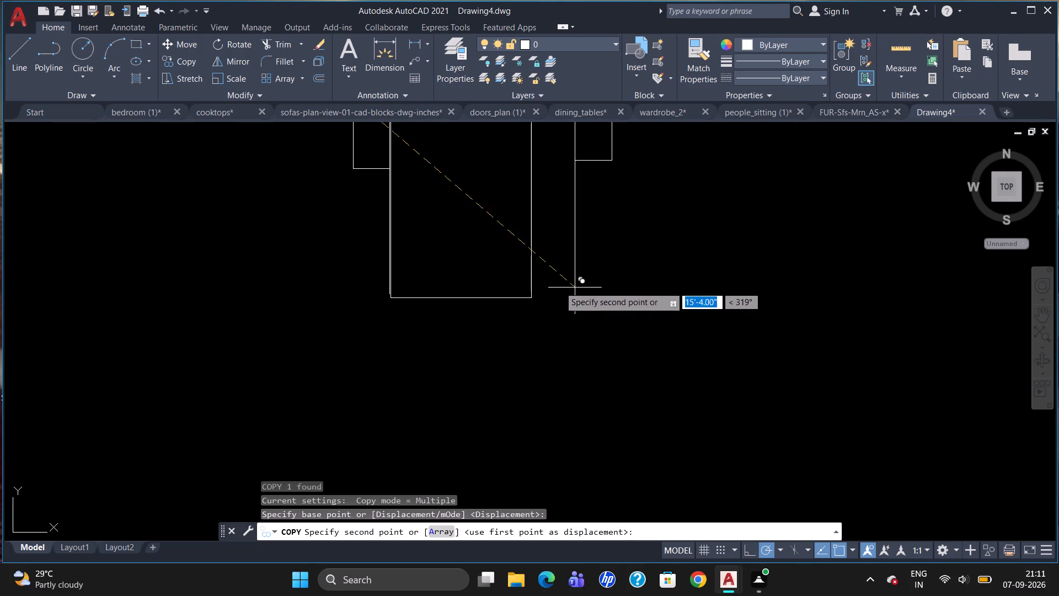
click(531, 271)
key(Escape)
Scale the door east of the central partition down about its hinge-side south end until its swing meets the facing wall end.
scroll(532, 307, down, 2)
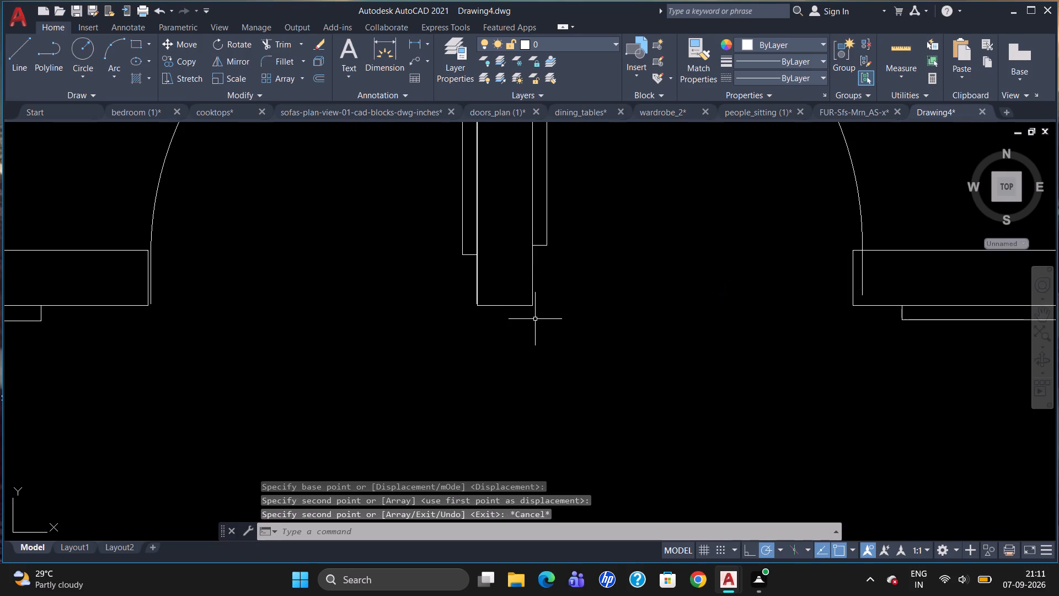
scroll(535, 320, down, 1)
scroll(668, 311, down, 2)
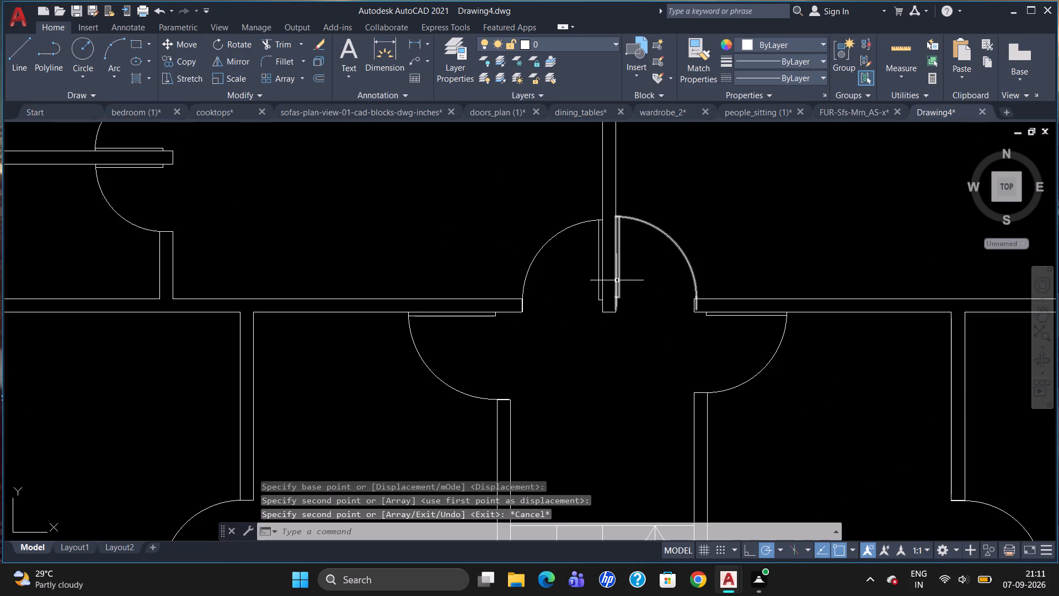
click(617, 280)
key(s)
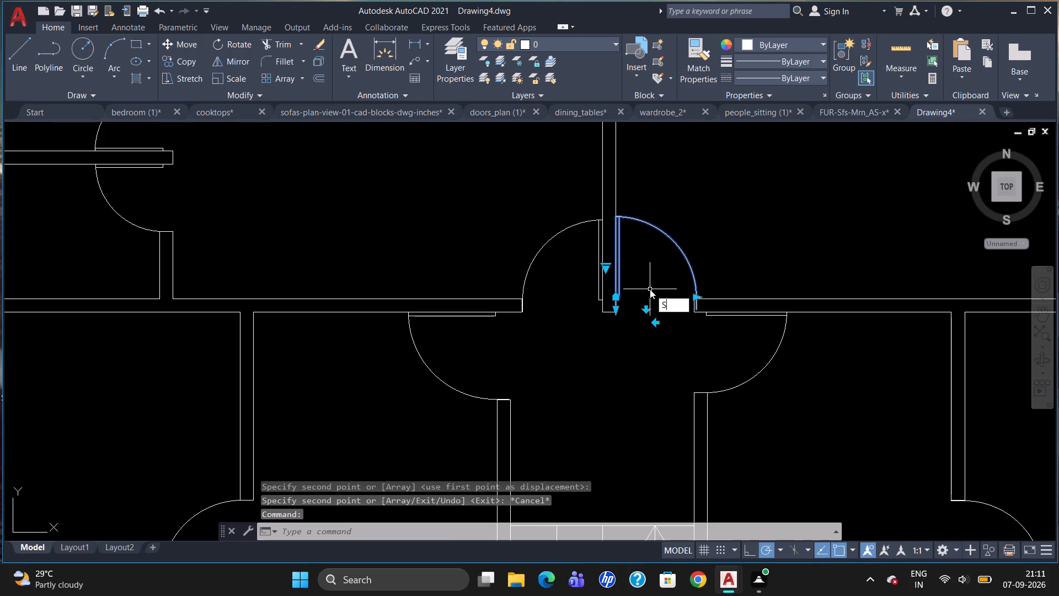
key(c)
key(Return)
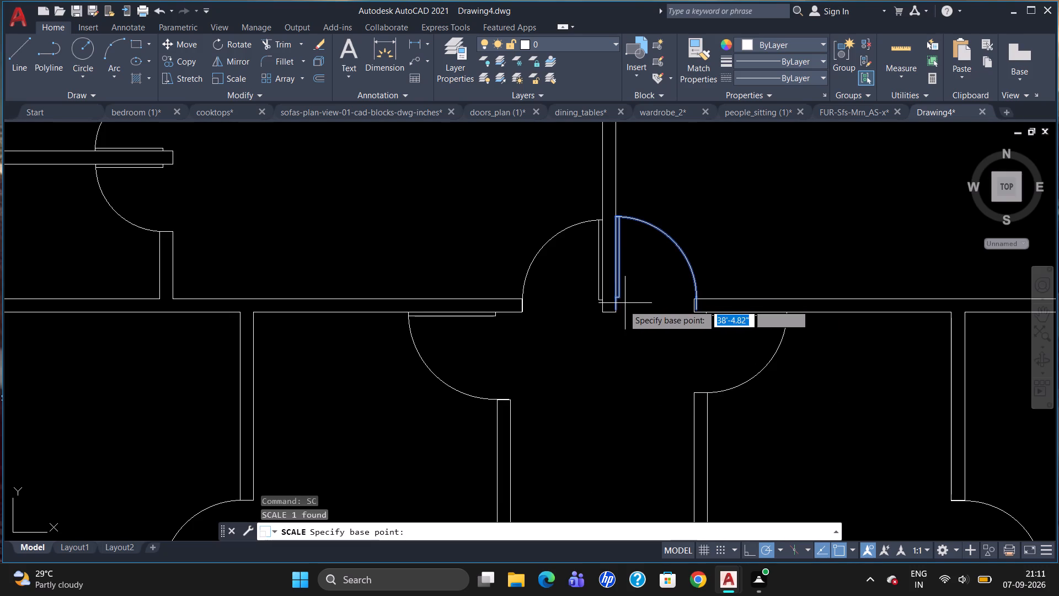
scroll(623, 309, up, 3)
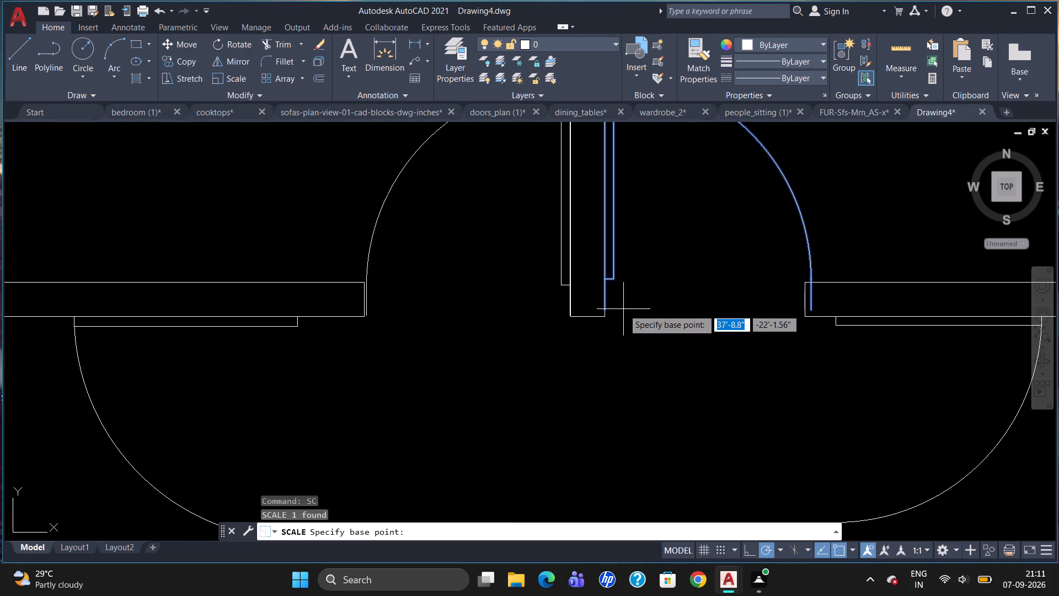
click(602, 306)
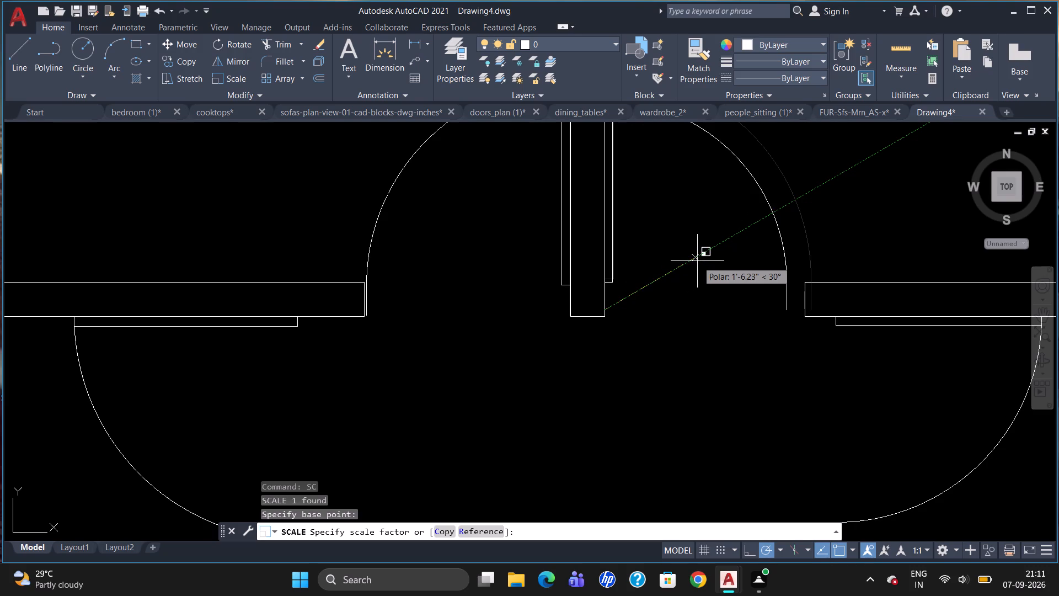
click(703, 249)
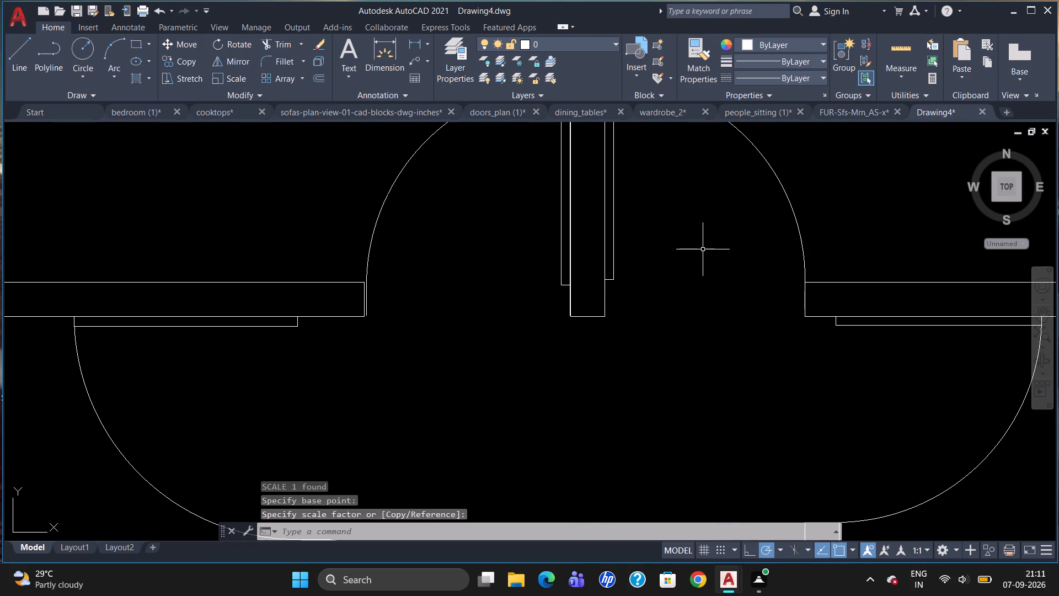
Copy the northwest room's door by its hinge side to the west side of the south end of the partition between the two northeastern rooms.
scroll(684, 311, down, 3)
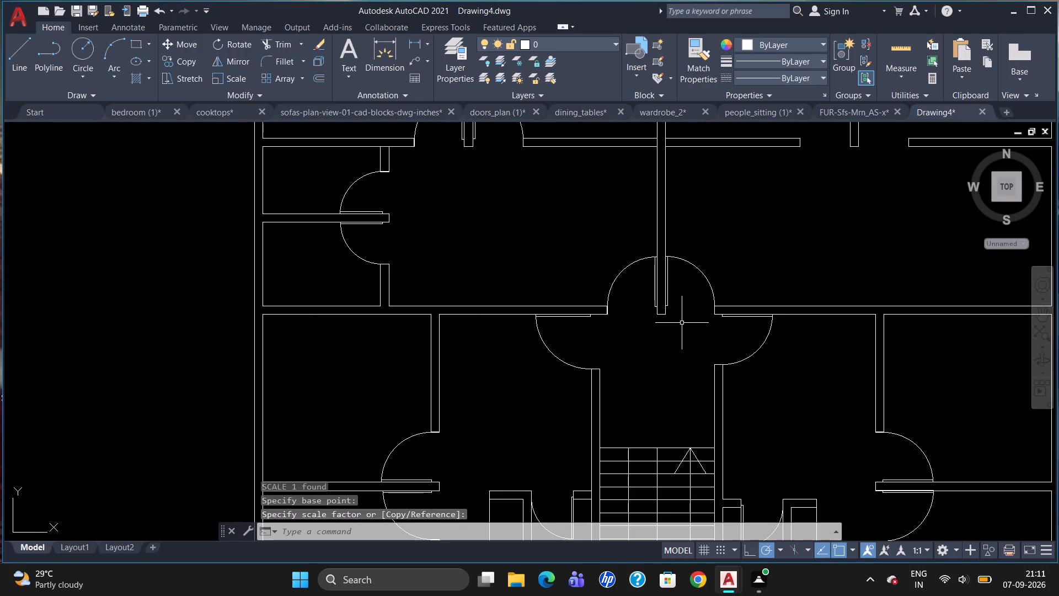
scroll(686, 337, down, 2)
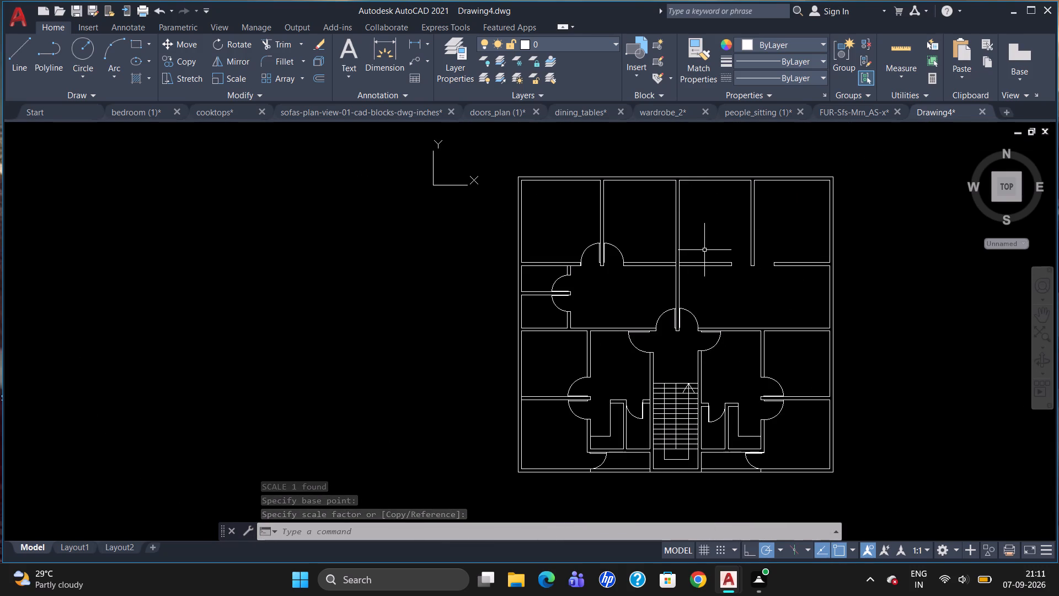
click(600, 257)
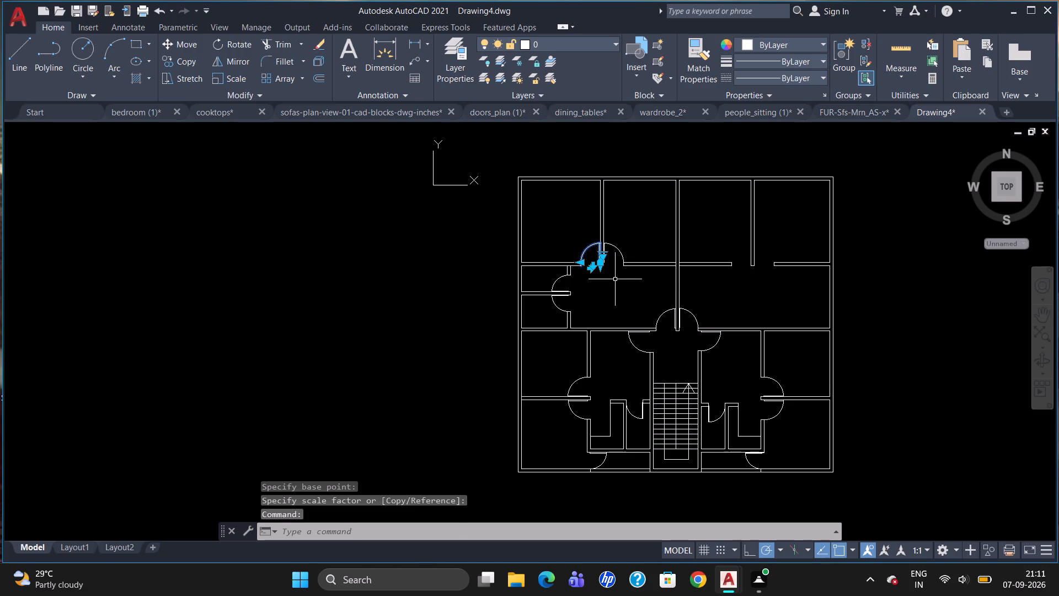
key(c)
key(o)
key(Return)
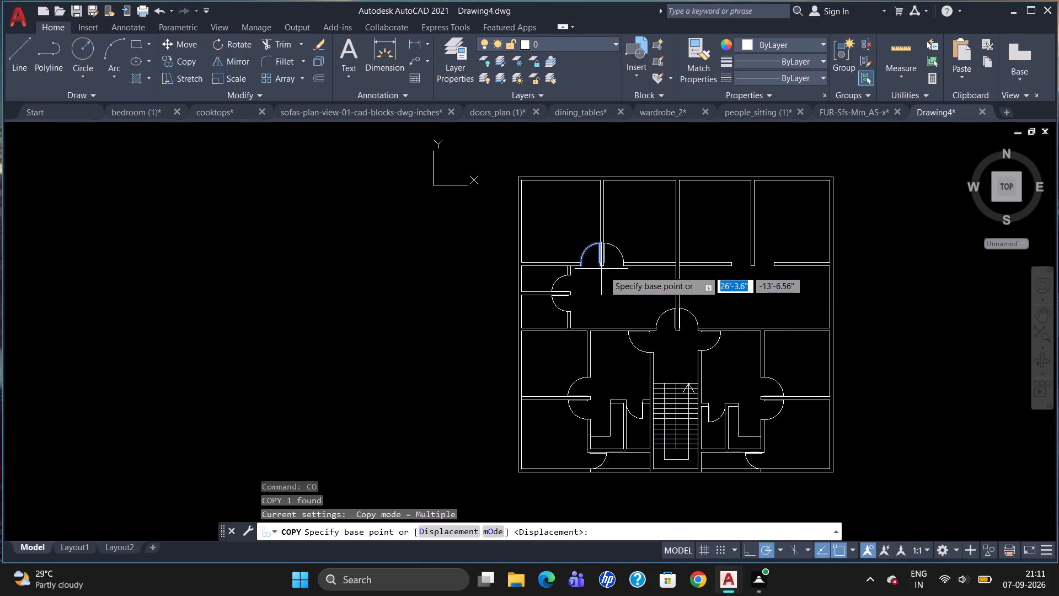
click(598, 262)
scroll(738, 257, up, 4)
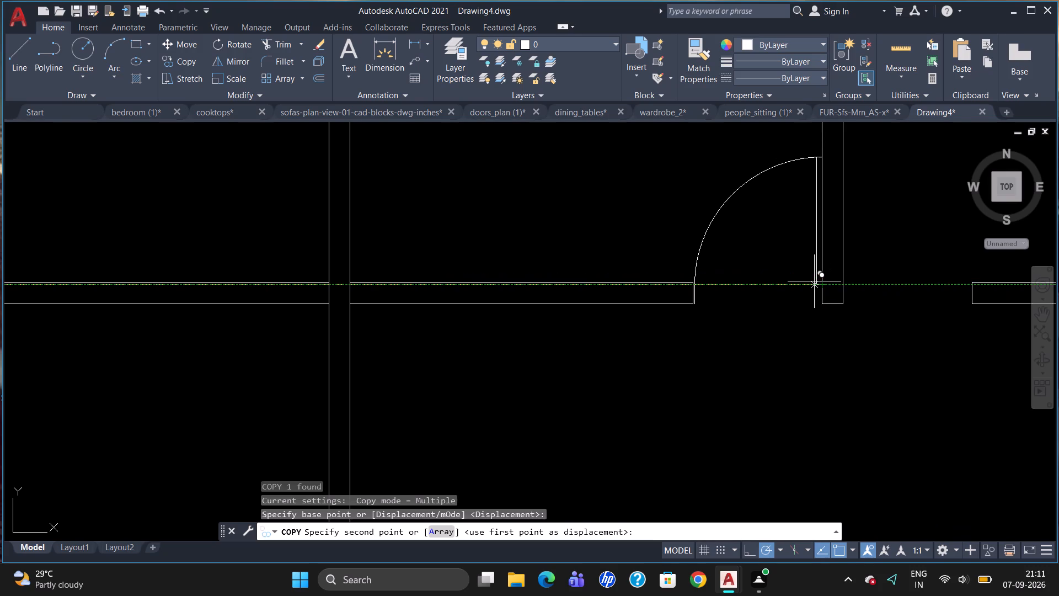
click(814, 283)
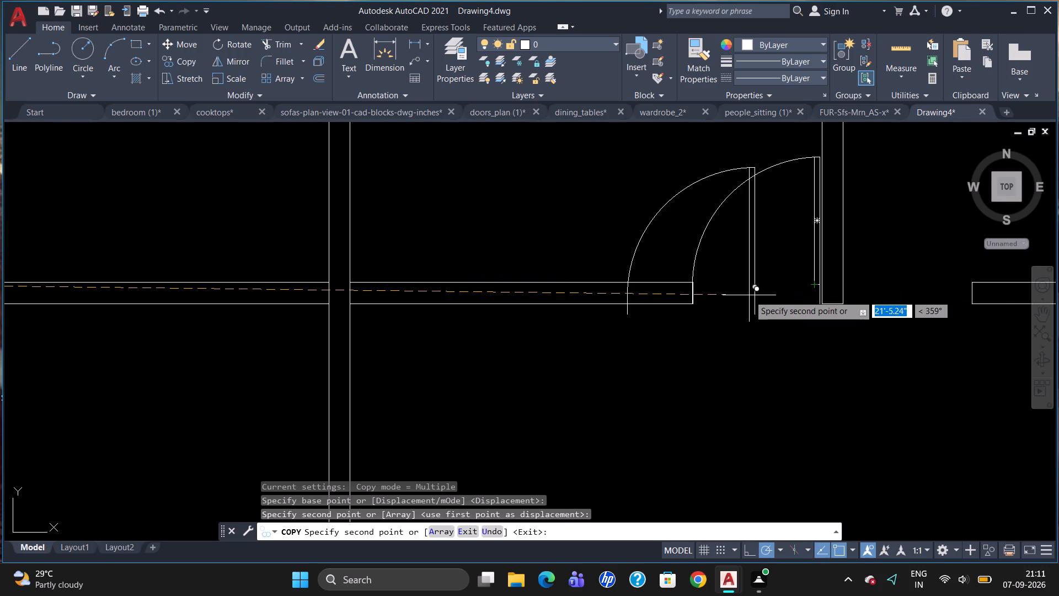
key(Escape)
key(Escape)
Move the copied door slightly east by its hinge-side south end so it sits against the partition's west face.
scroll(857, 301, up, 2)
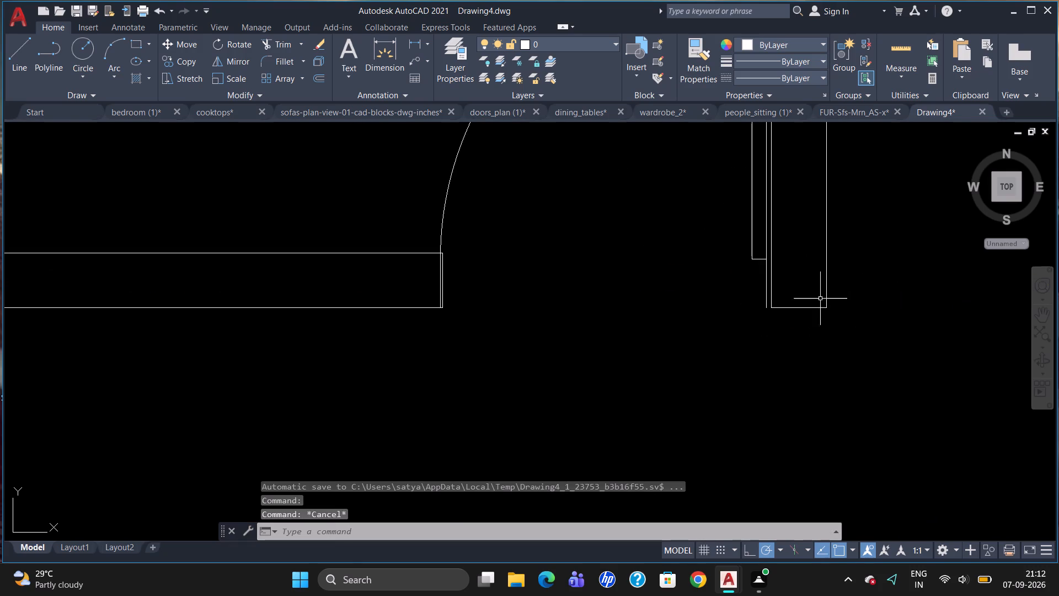
click(764, 267)
click(766, 263)
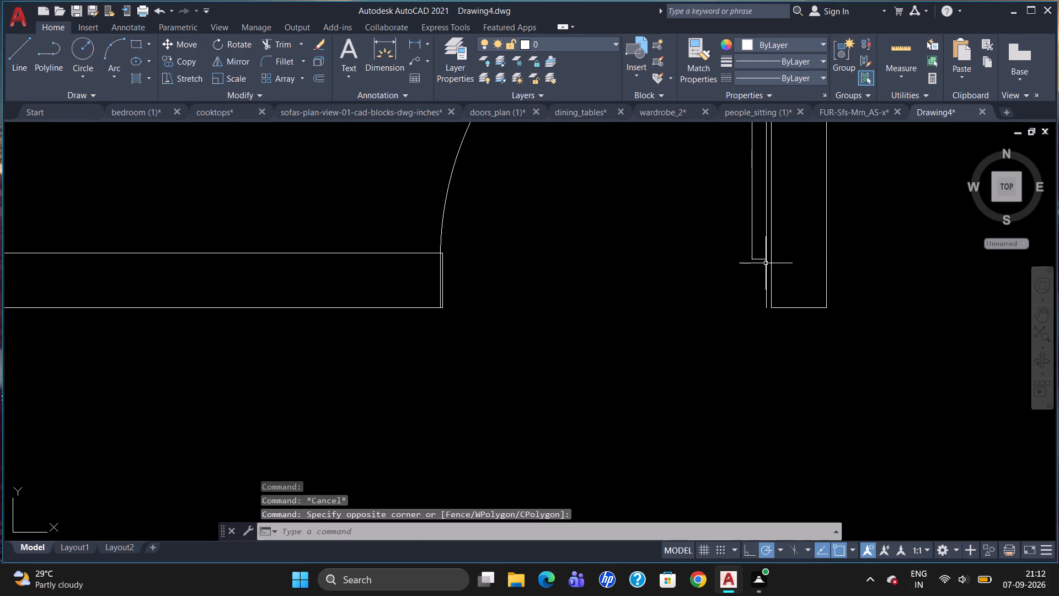
click(759, 258)
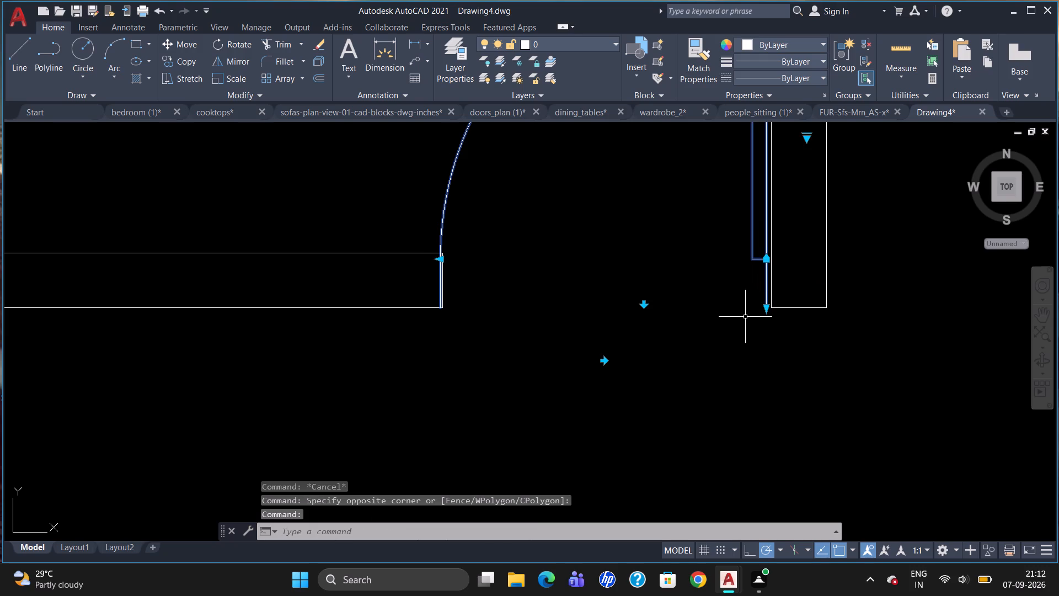
key(m)
key(Return)
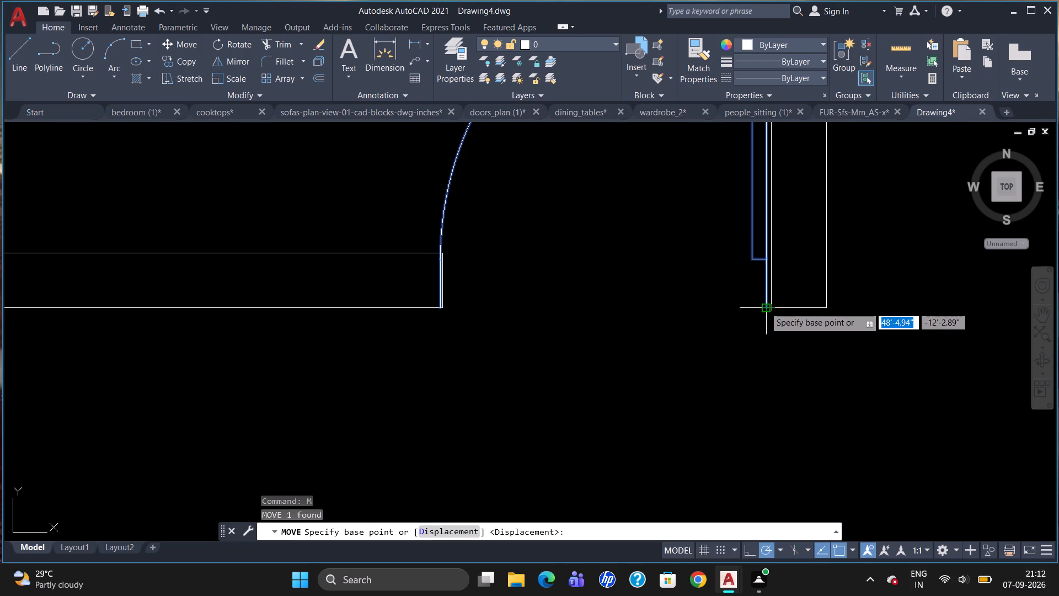
click(764, 307)
click(772, 305)
Copy the second north room's east-swinging door 23' east, from its hinge-side south end to the southeast corner of the northeastern partition's end.
scroll(740, 337, down, 2)
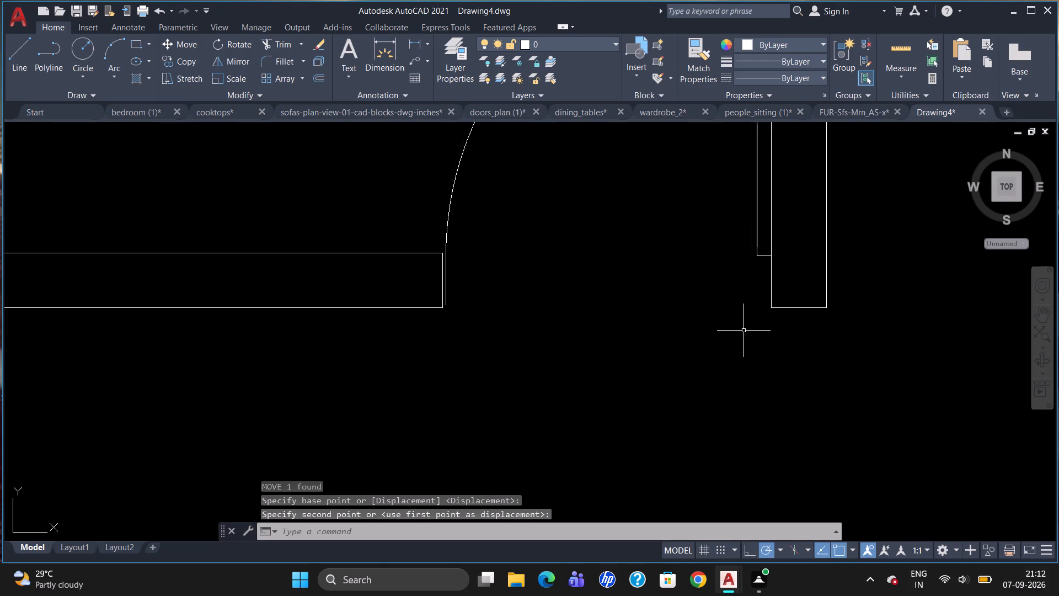
scroll(712, 351, down, 2)
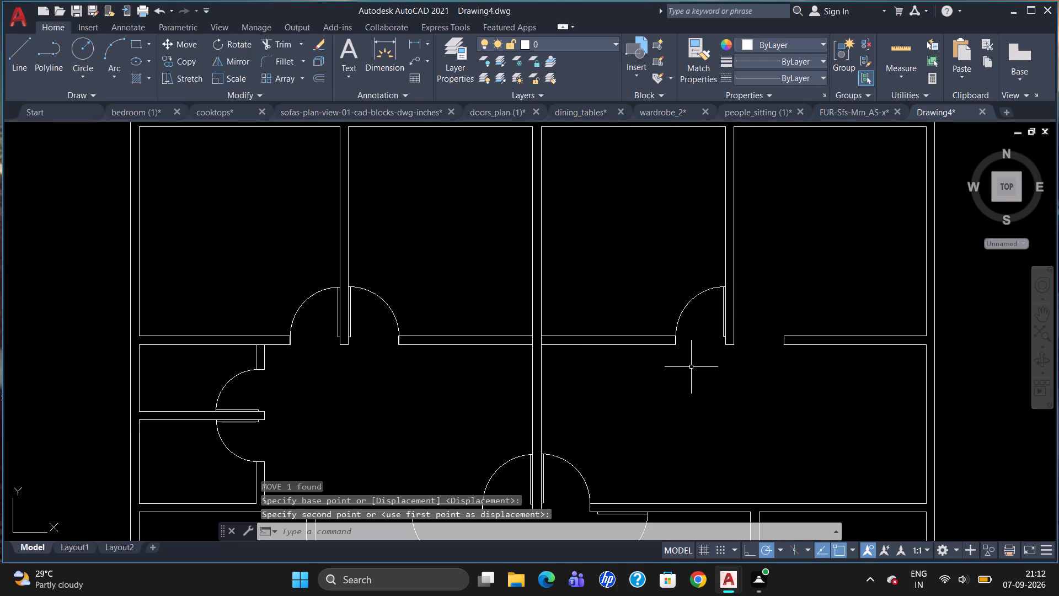
click(348, 317)
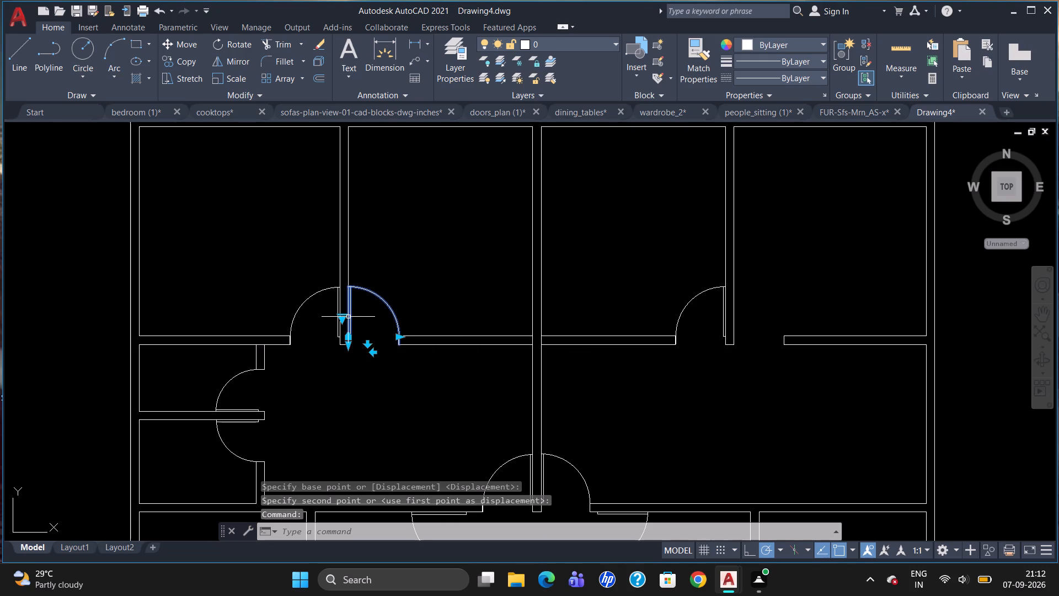
text(CO)
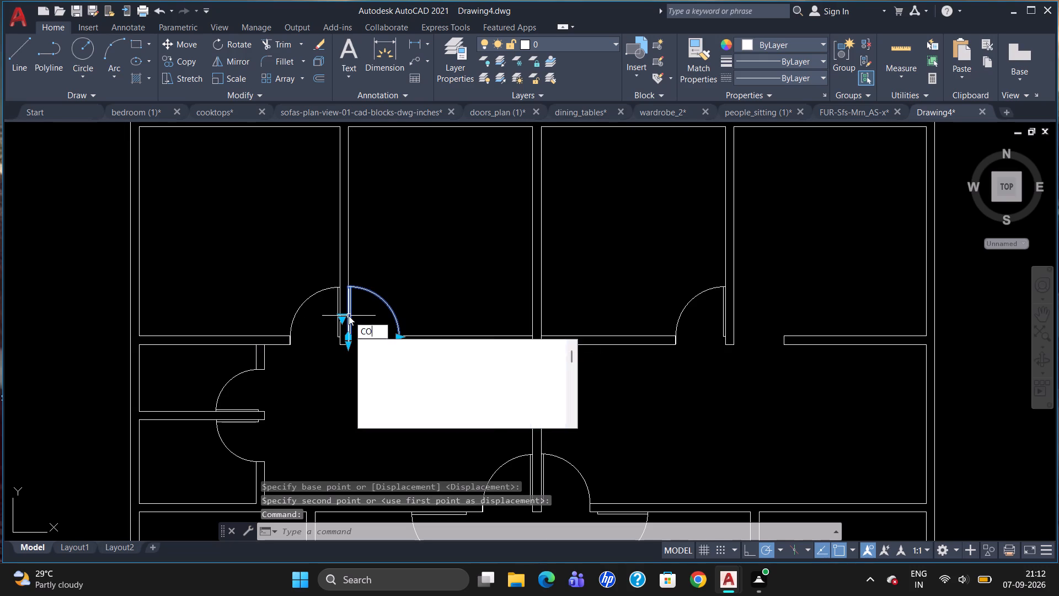
key(Return)
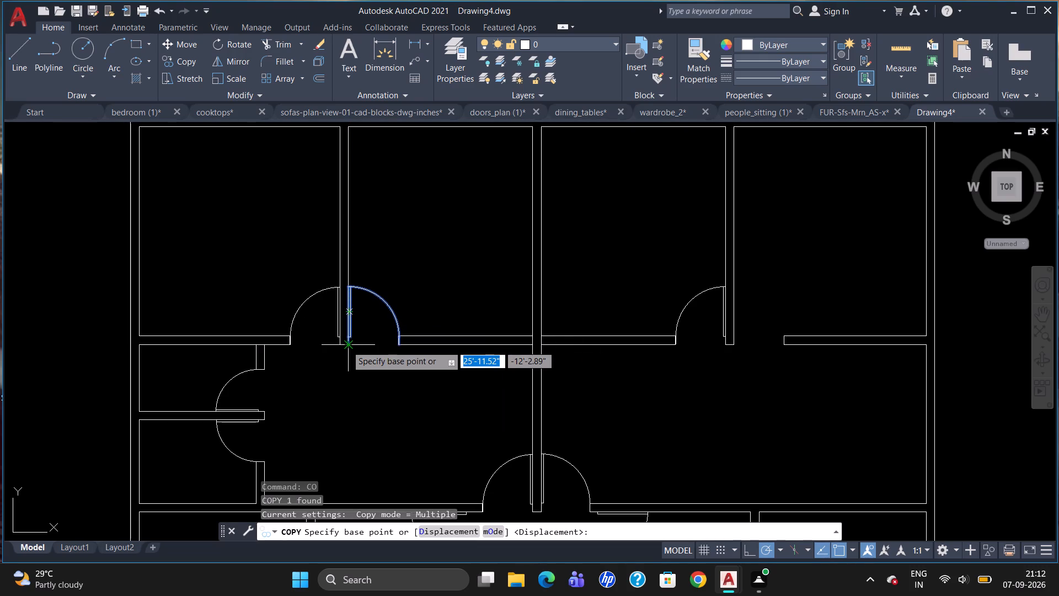
click(347, 347)
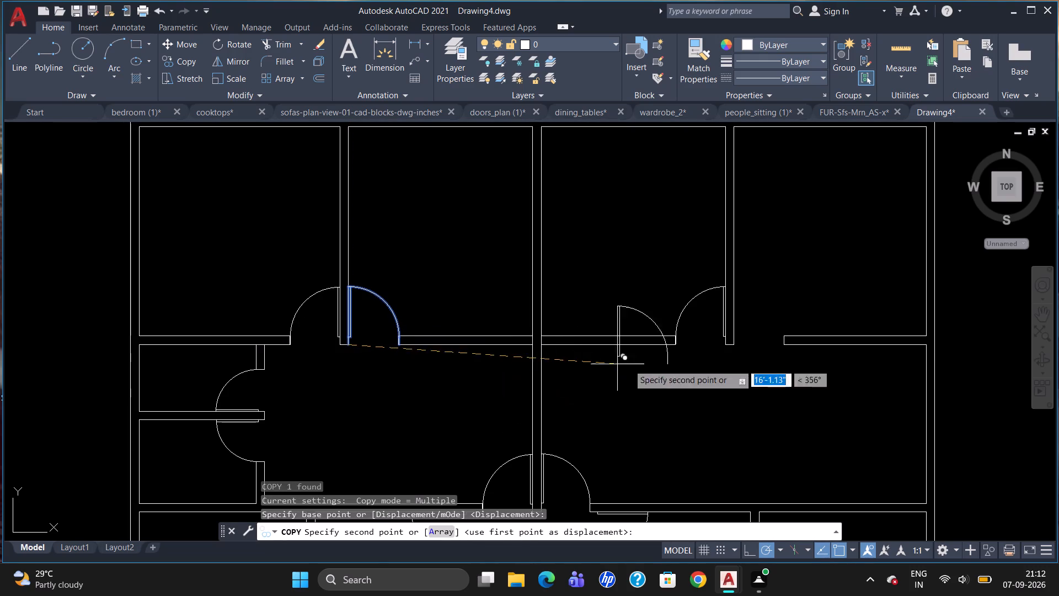
scroll(751, 336, up, 3)
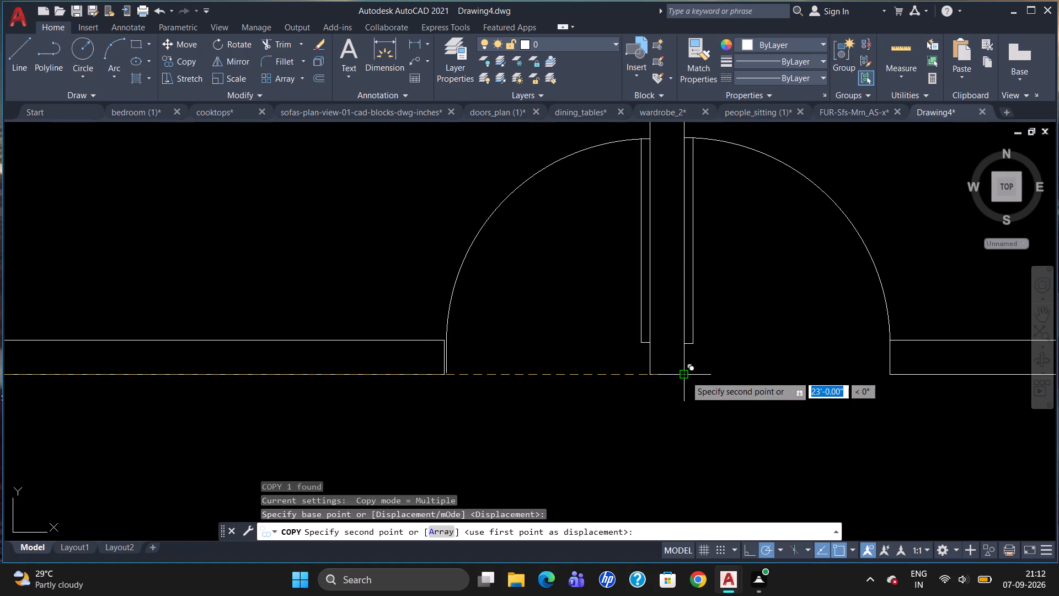
click(686, 376)
key(Escape)
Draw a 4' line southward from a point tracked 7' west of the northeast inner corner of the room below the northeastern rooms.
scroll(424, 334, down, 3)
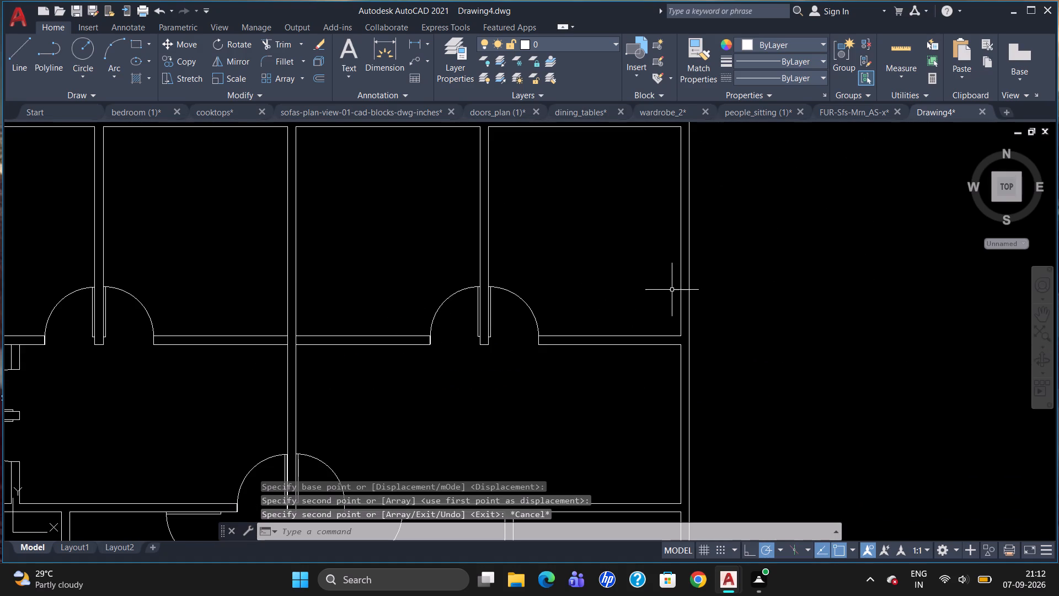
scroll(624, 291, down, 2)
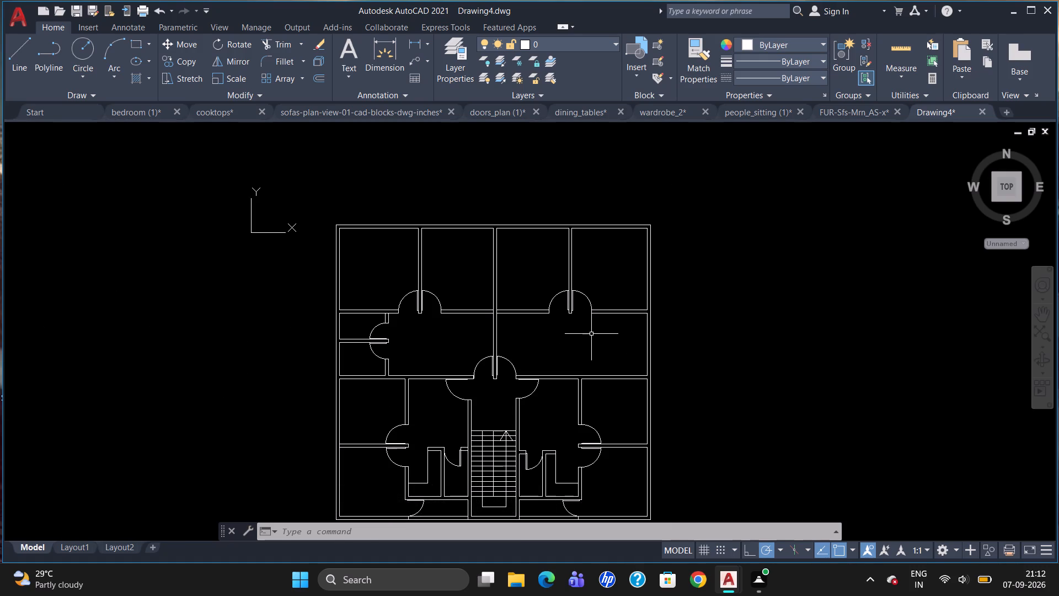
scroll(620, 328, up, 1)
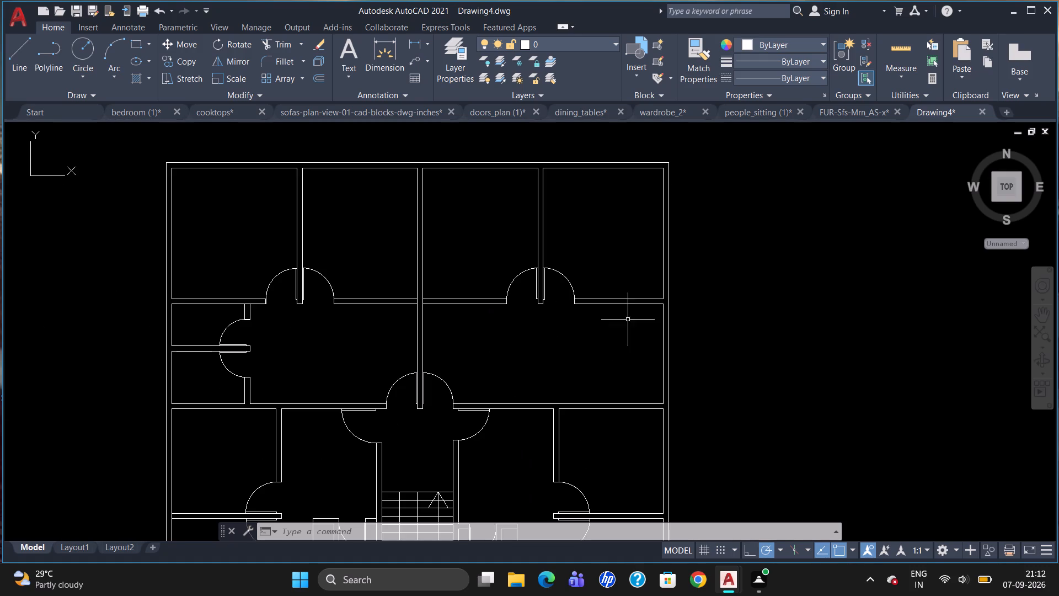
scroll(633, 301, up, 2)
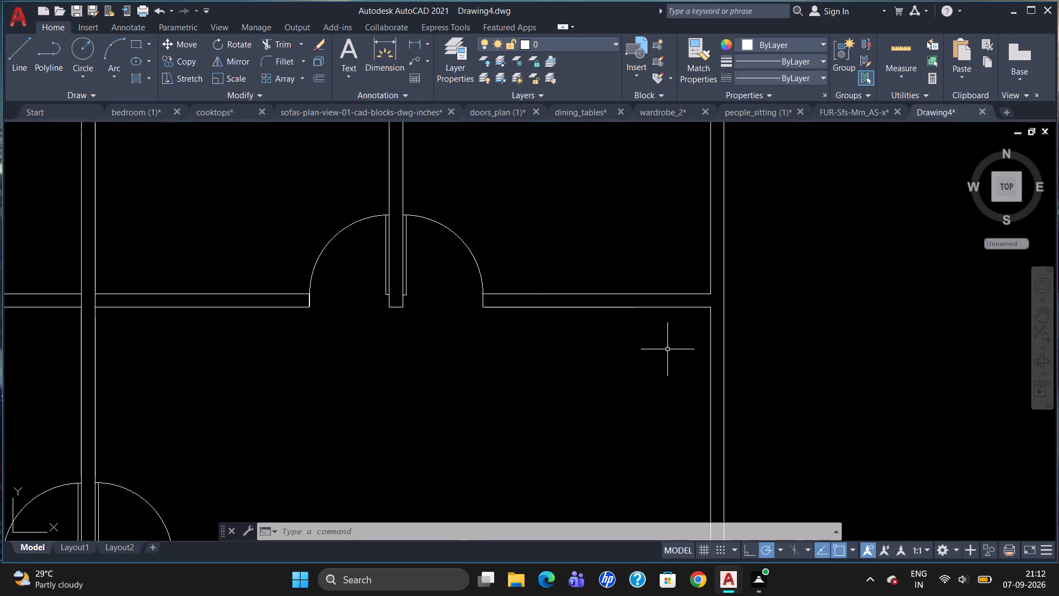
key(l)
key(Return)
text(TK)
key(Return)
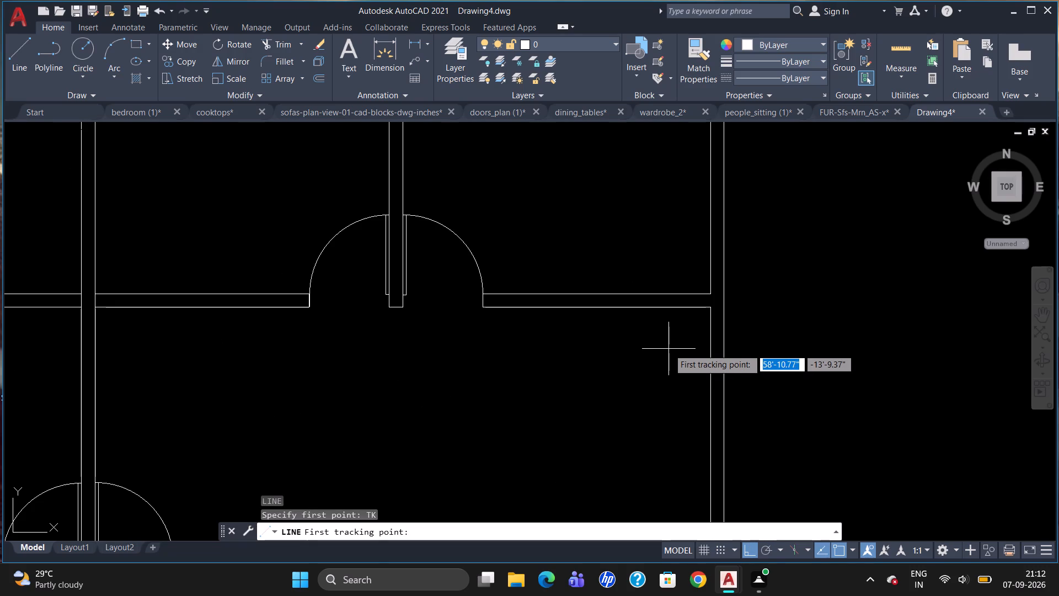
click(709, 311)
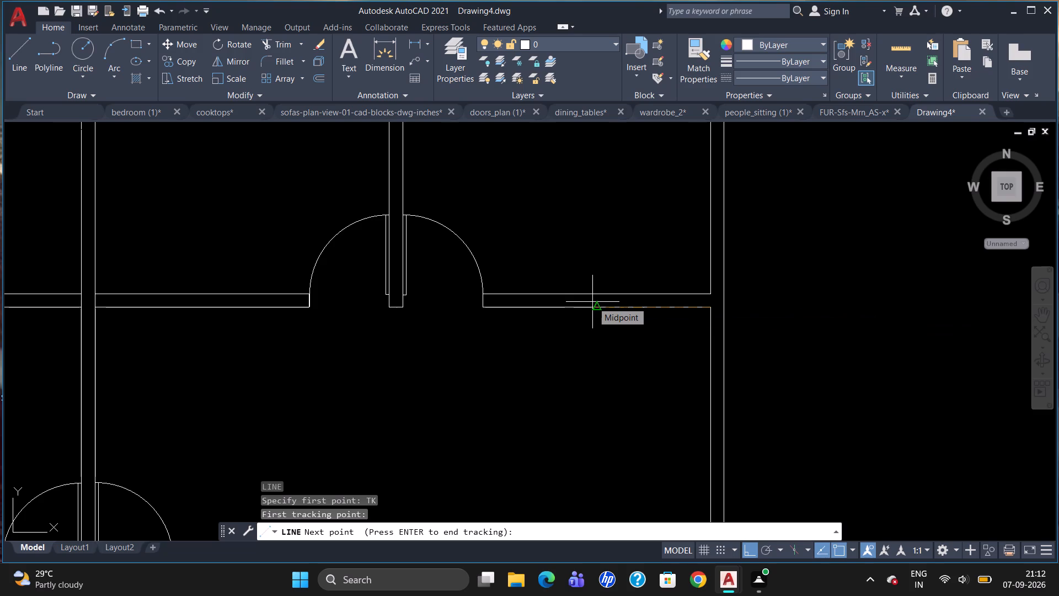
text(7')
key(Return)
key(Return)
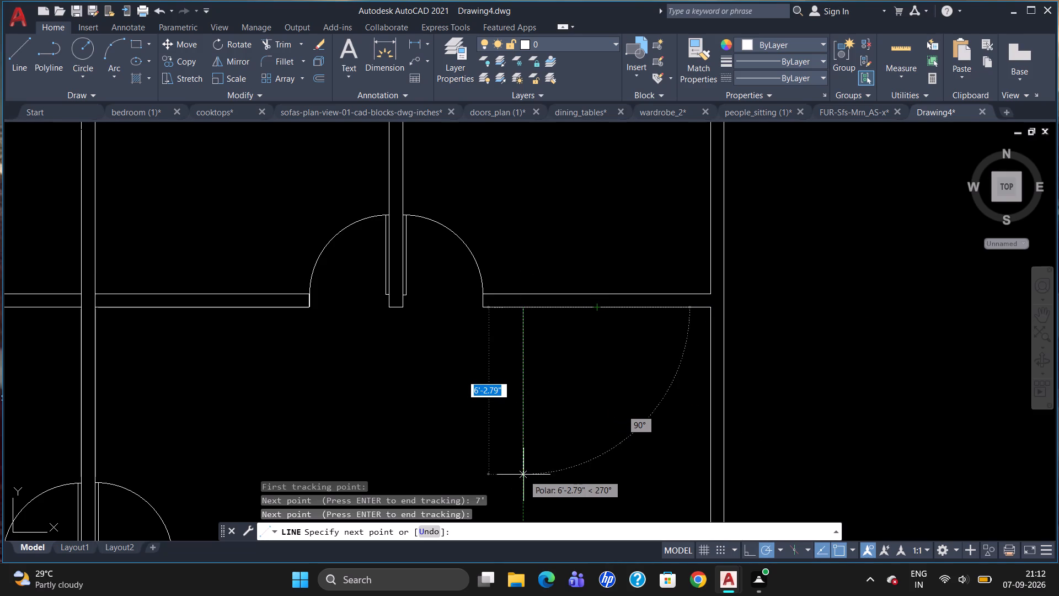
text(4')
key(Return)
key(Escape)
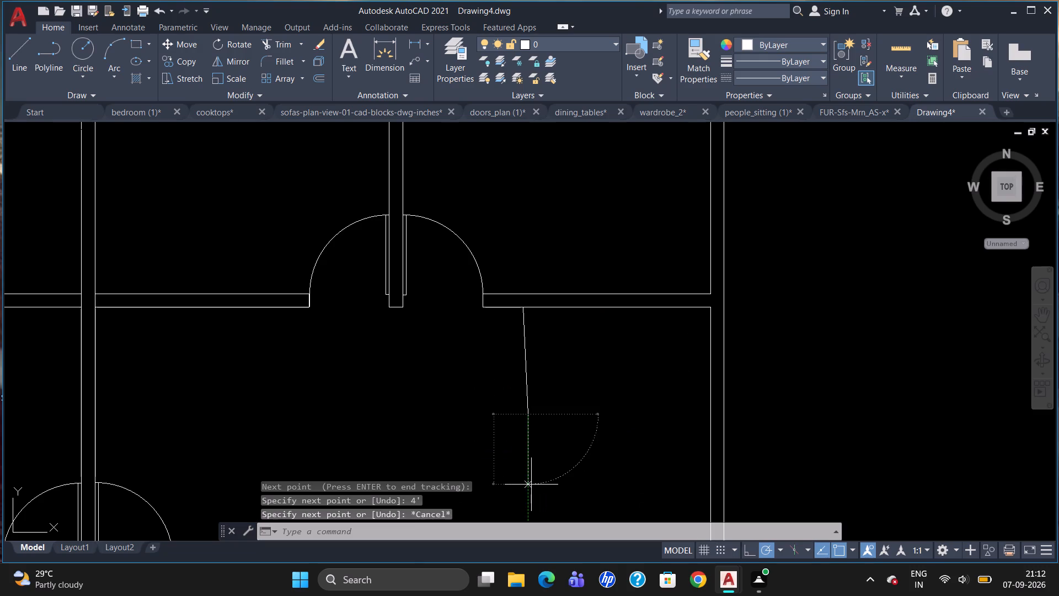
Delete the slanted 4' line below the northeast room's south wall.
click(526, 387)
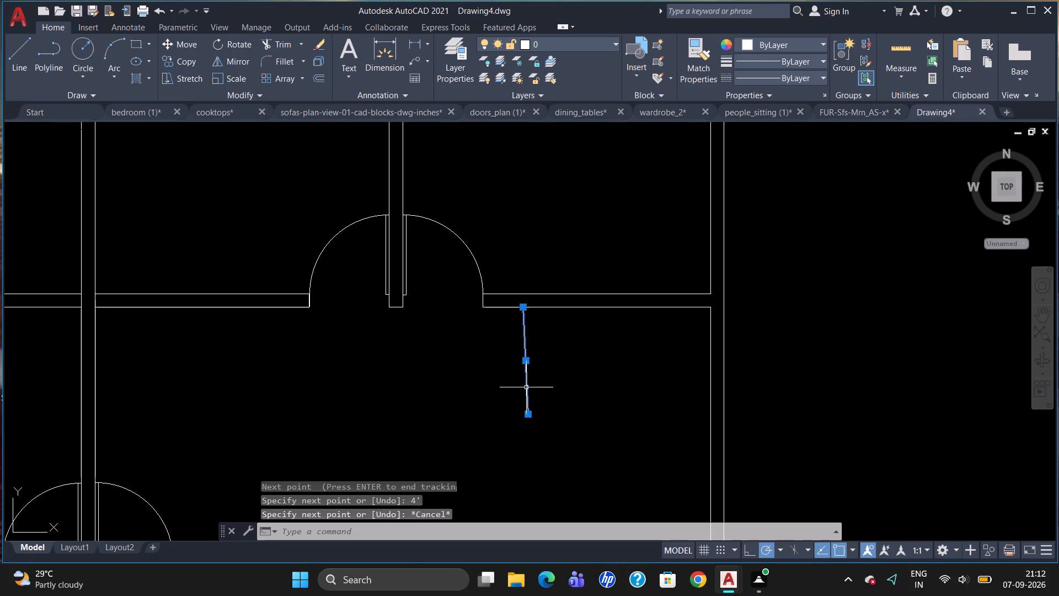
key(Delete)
Draw a line 4' south from a point tracked 7' west of the room's northeast inner corner, and continue it east to the outer wall's inner face.
key(l)
key(Return)
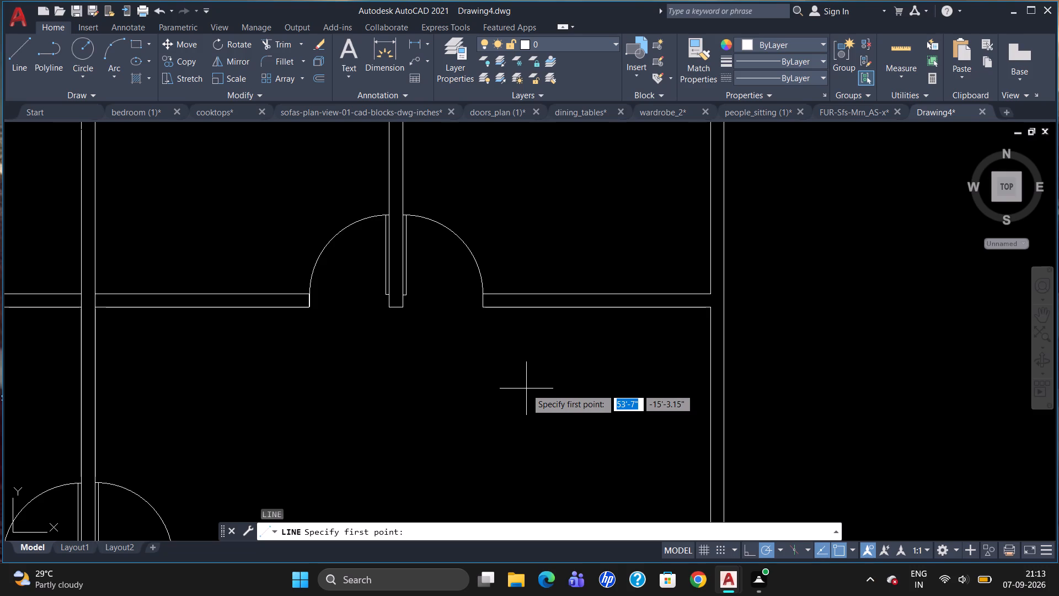
text(TK)
key(Return)
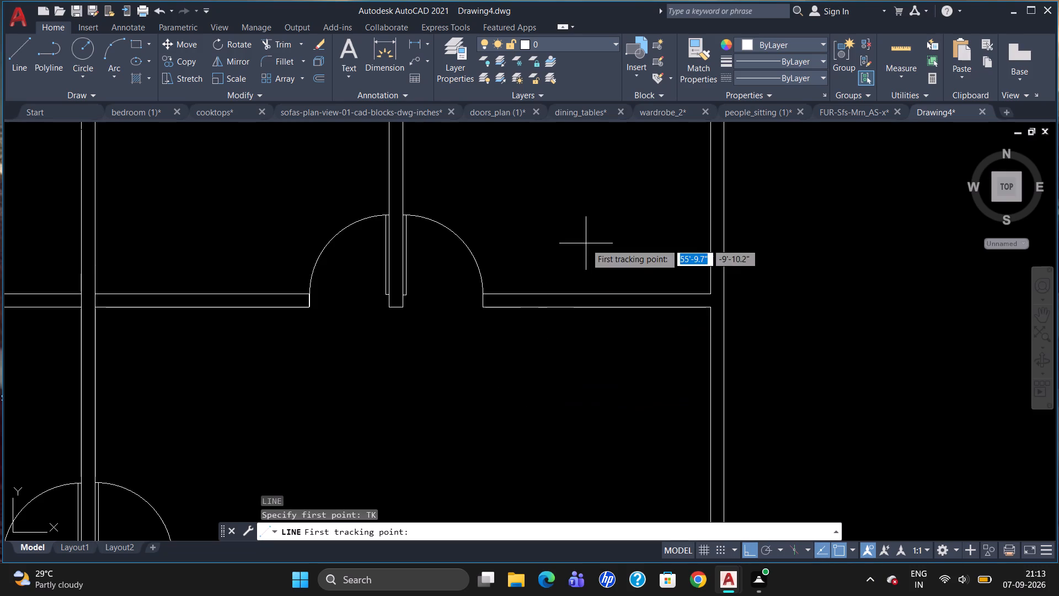
click(705, 308)
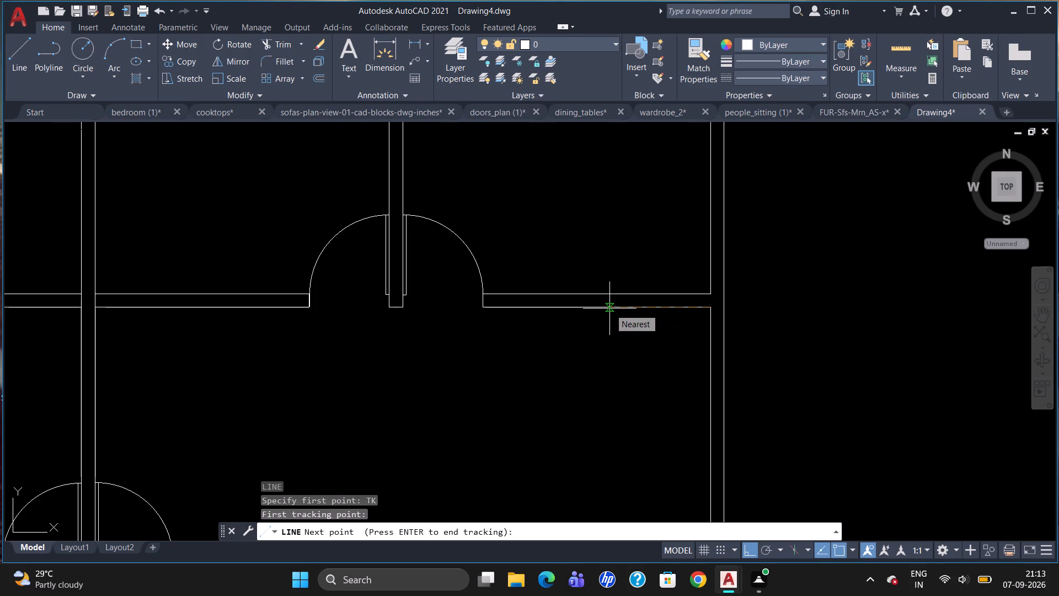
text(7')
key(Return)
key(Return)
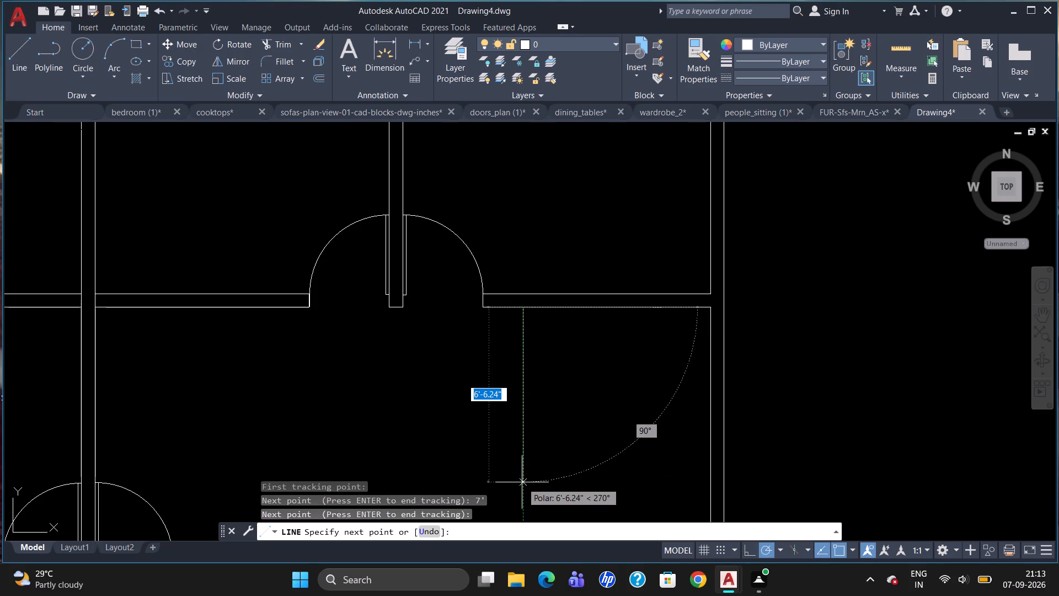
text(4')
key(Return)
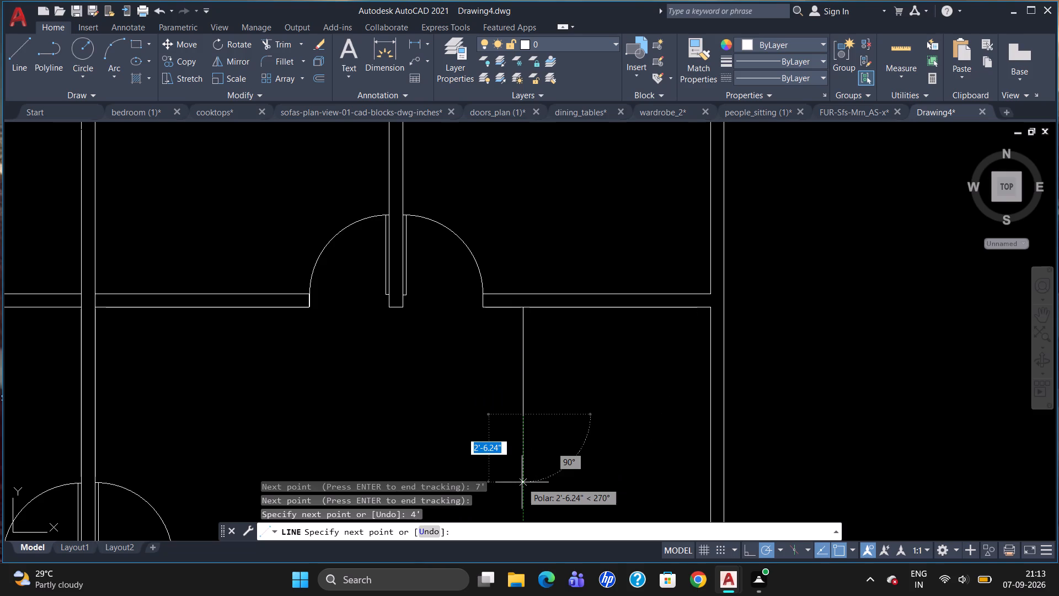
click(707, 414)
key(Escape)
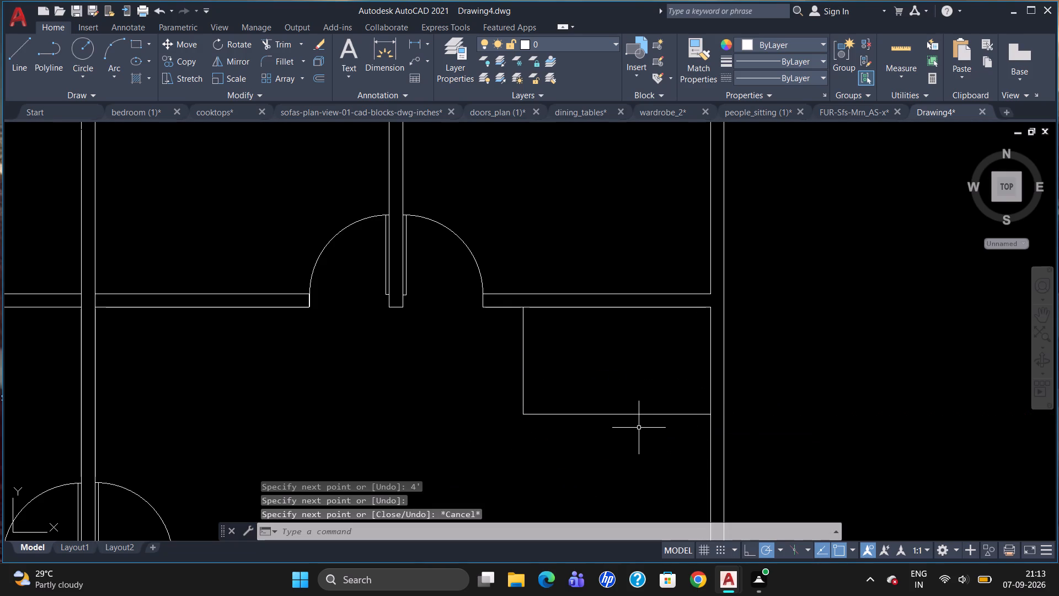
Offset the new enclosure's south line 6" southward and its west line 6" westward to give both partitions thickness.
key(o)
key(Return)
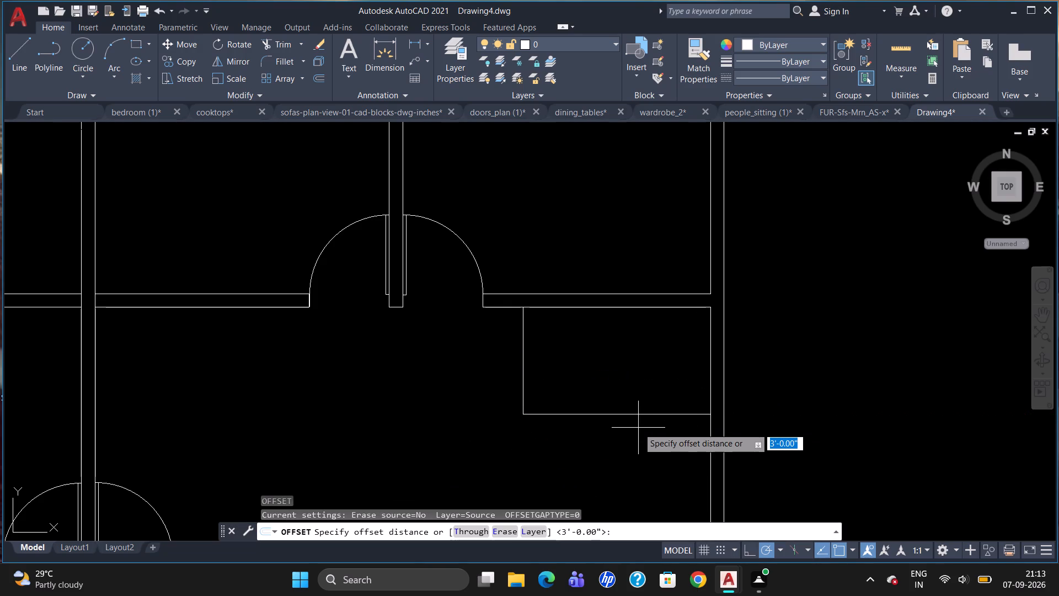
text(6")
key(Return)
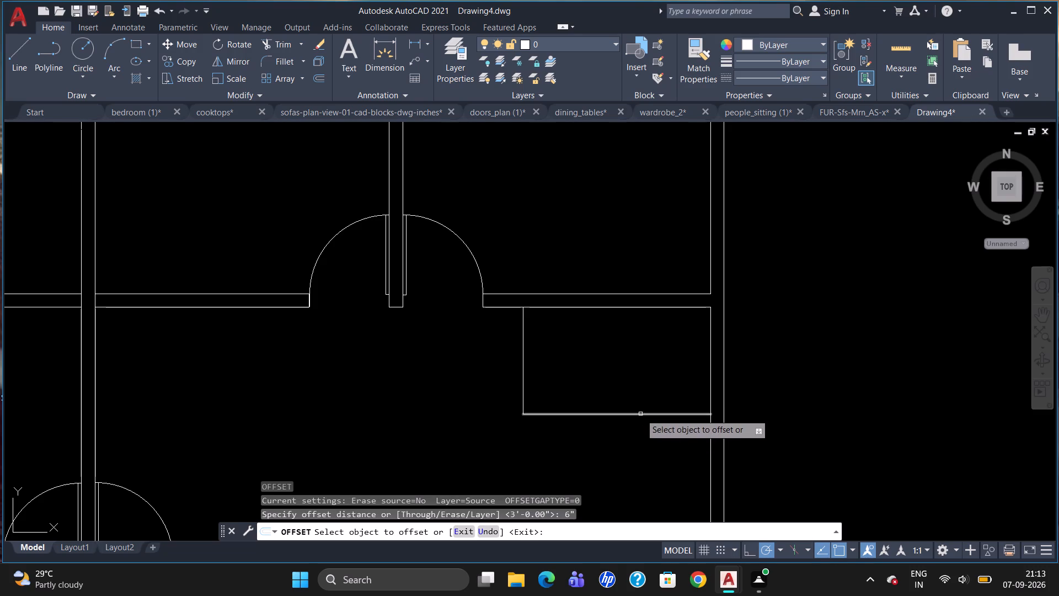
click(640, 414)
click(640, 438)
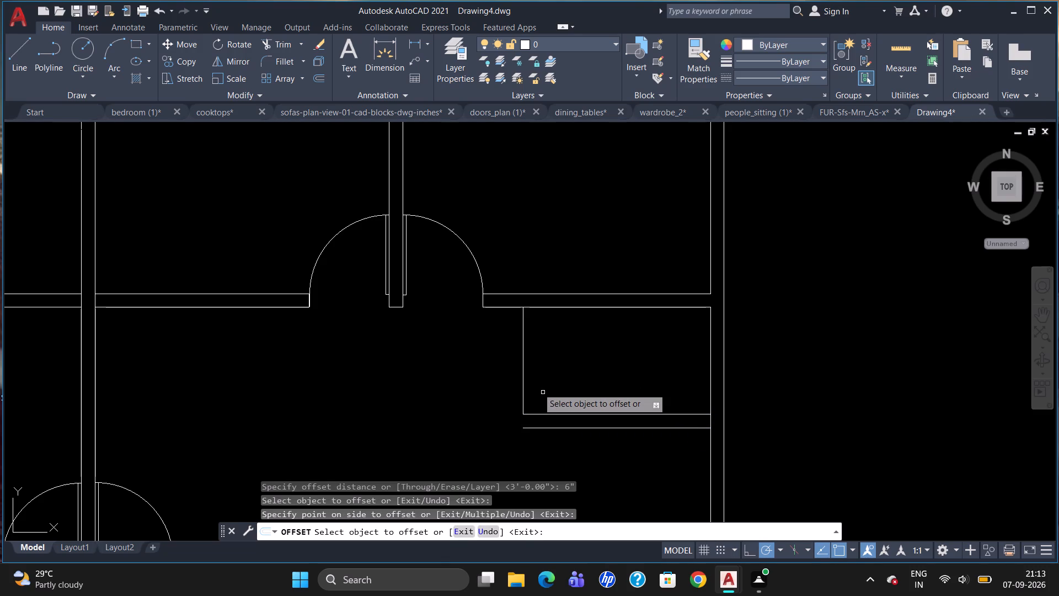
click(522, 381)
click(514, 382)
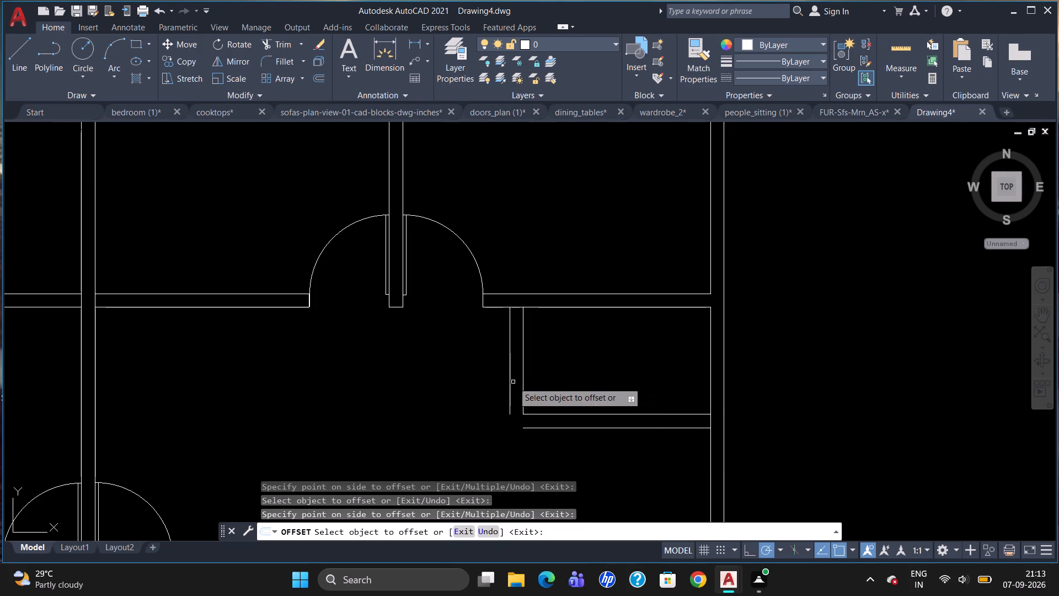
key(Escape)
Draw a line about 1' southward from the south end of the enclosure's outer west line, past the outer south line's level.
scroll(536, 420, down, 1)
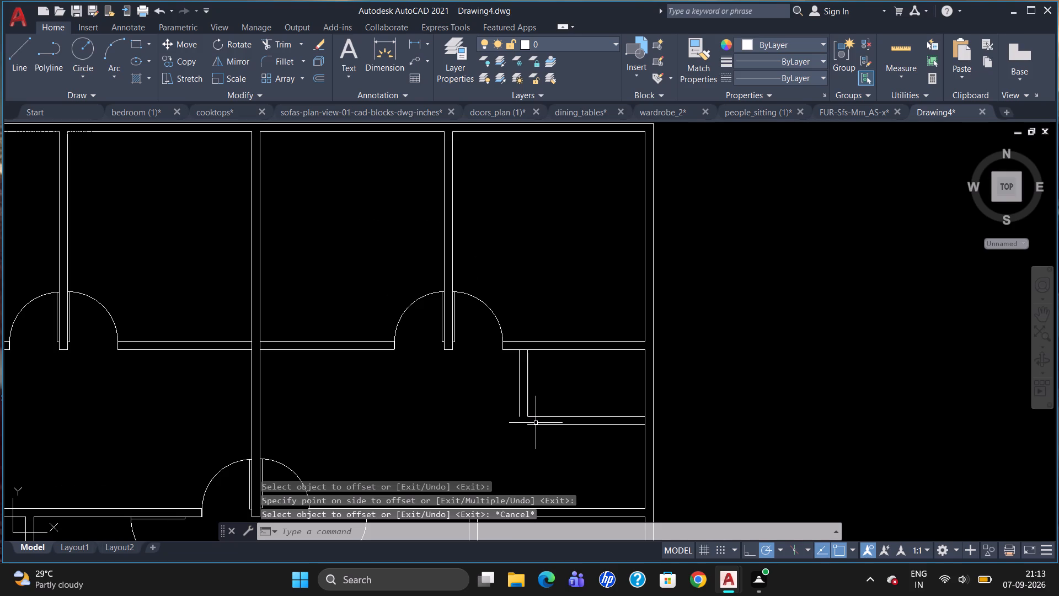
scroll(517, 429, up, 2)
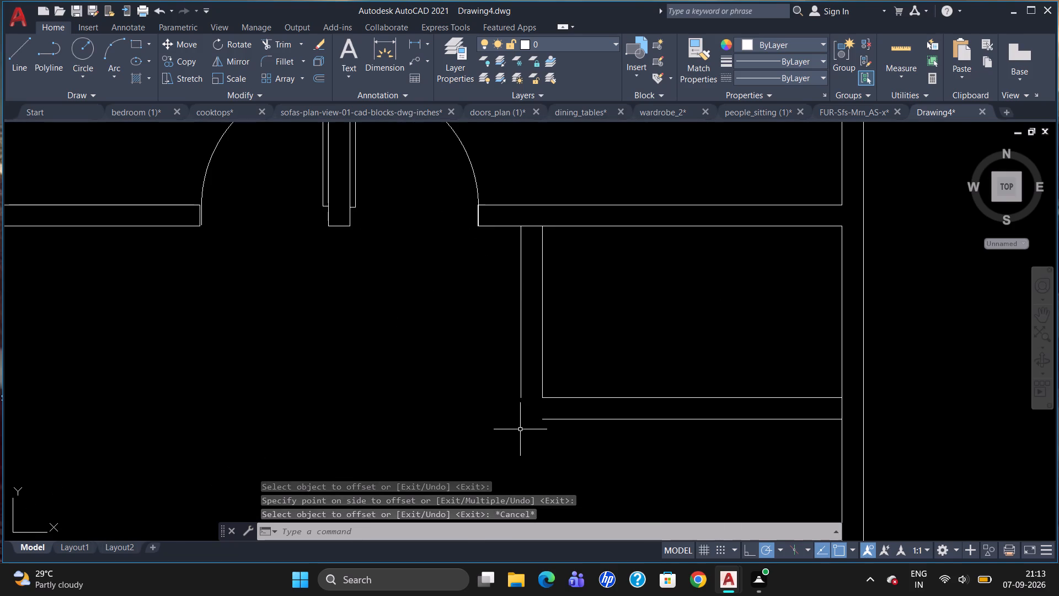
key(l)
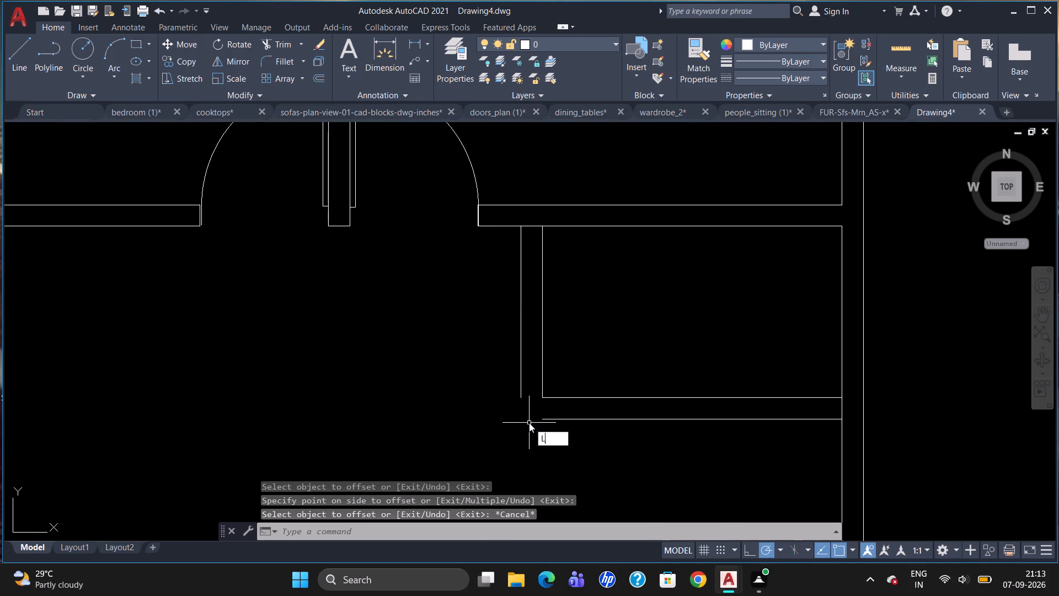
key(Return)
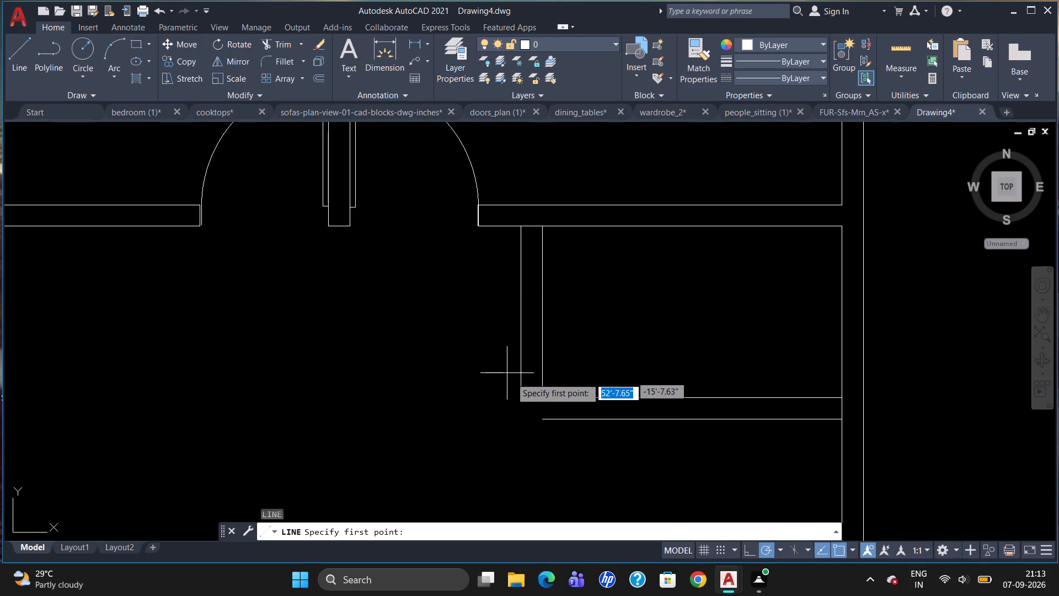
drag(525, 399, 524, 405)
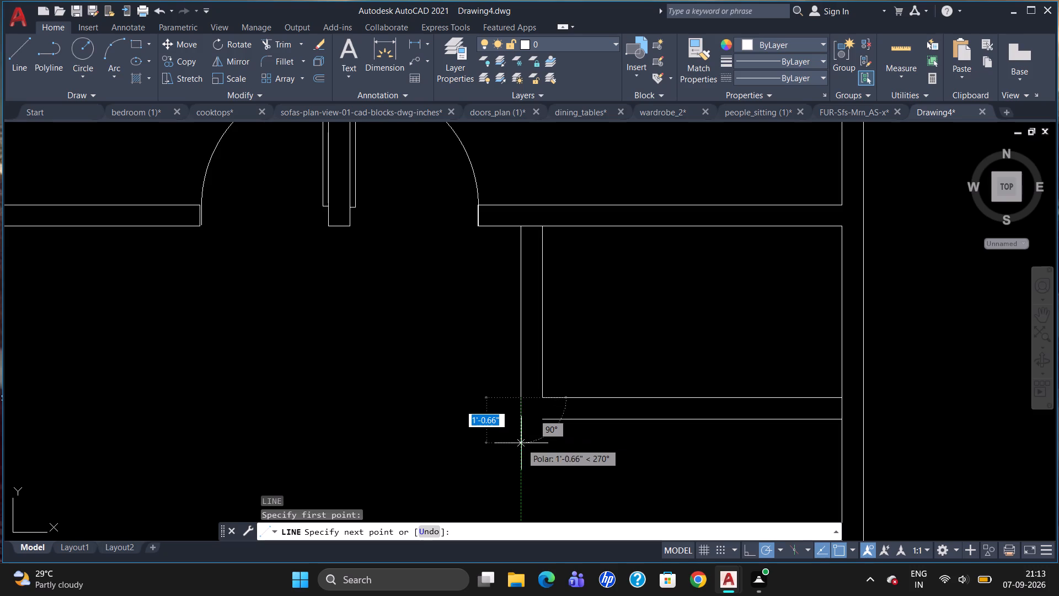
click(520, 441)
key(Escape)
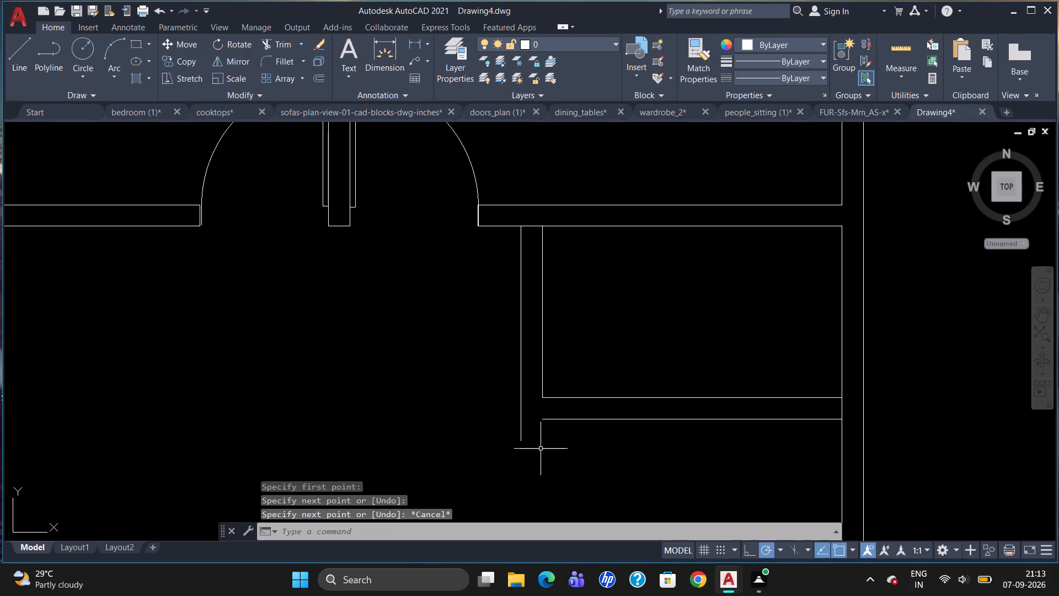
Extend the east small room's lower outer wall line to meet the room's outer vertical wall line.
text(EX)
key(Return)
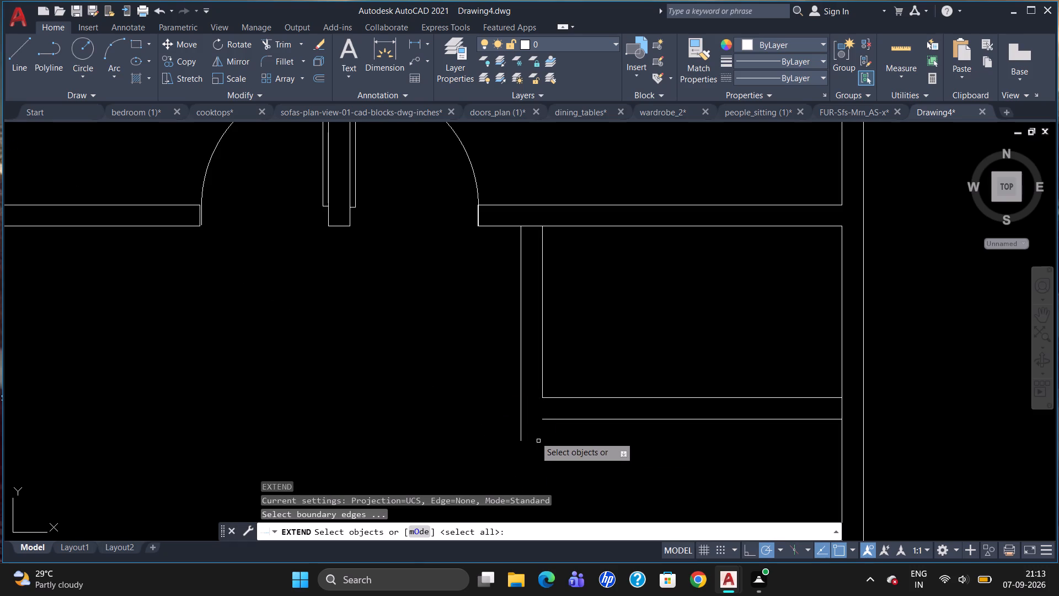
click(520, 423)
key(Return)
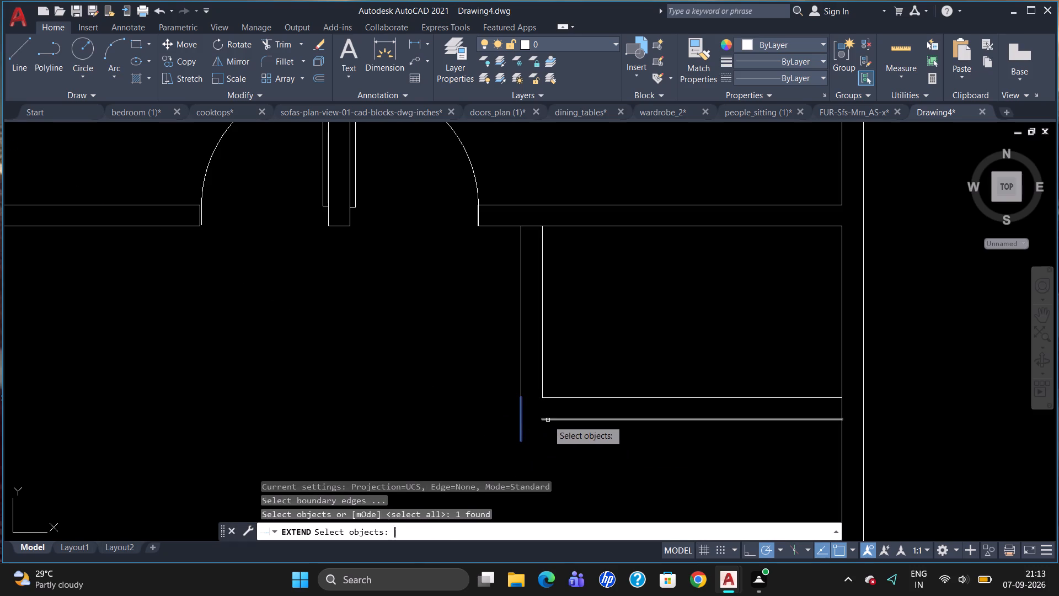
click(548, 420)
key(Escape)
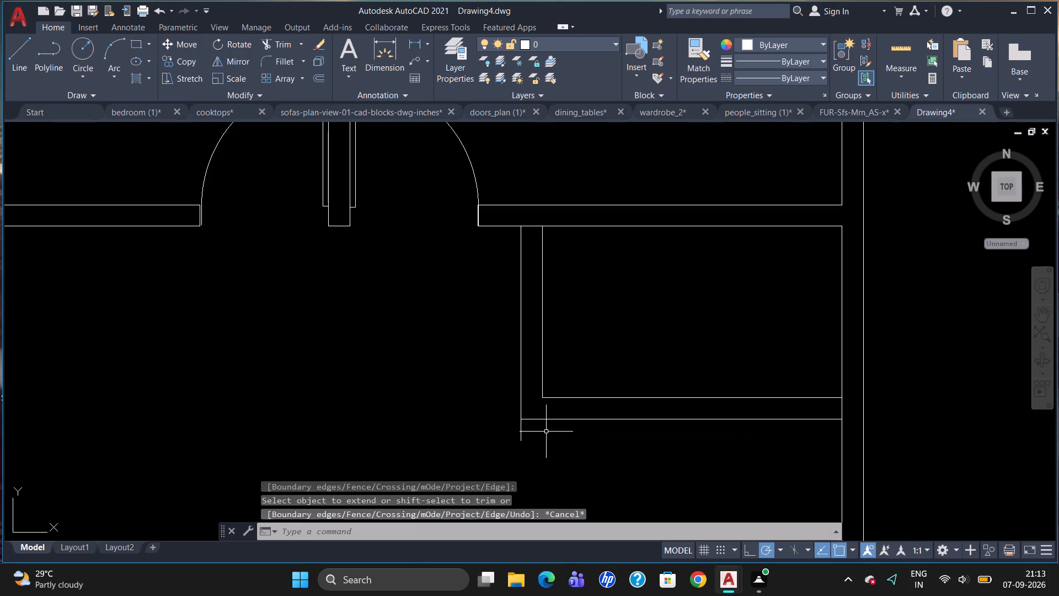
Trim the overhang at the small room's lower outer corner and the lines crossing its wall junctions with the upper and outer walls.
text(TR)
key(Return)
key(Return)
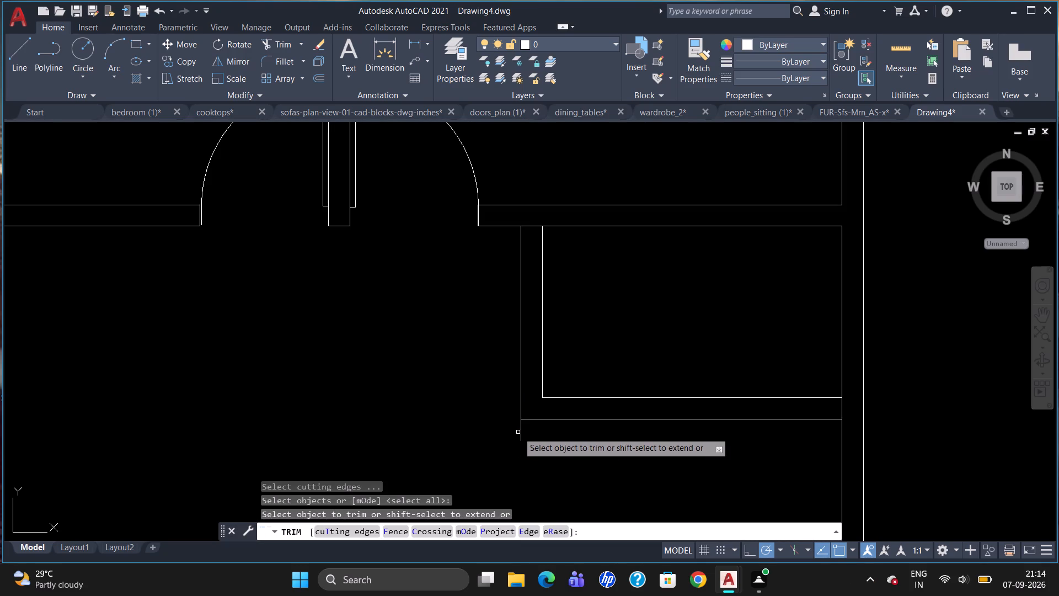
click(518, 432)
drag(518, 432, 524, 431)
click(522, 432)
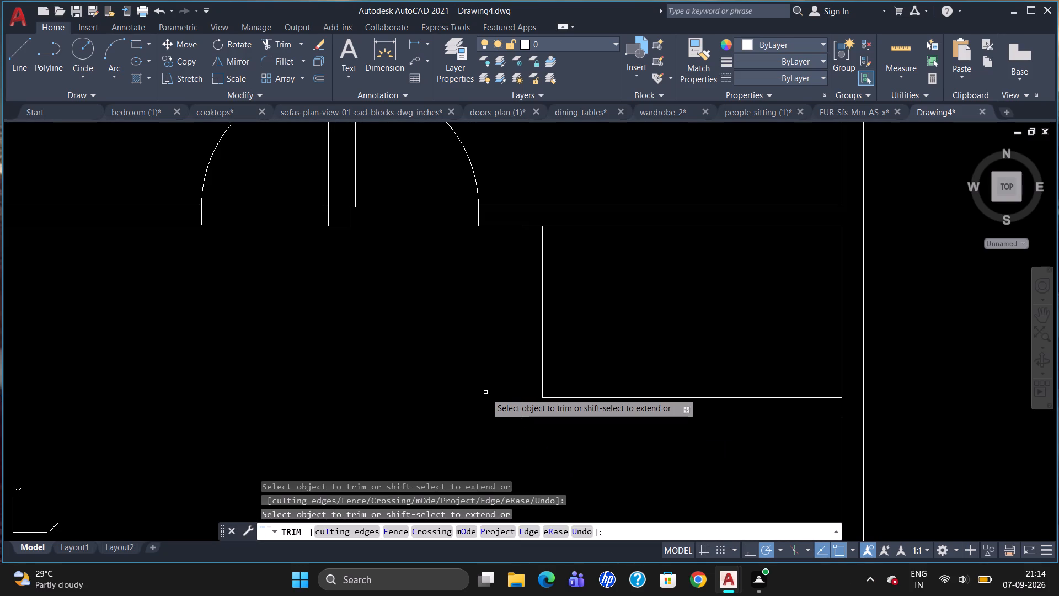
click(533, 225)
click(533, 225)
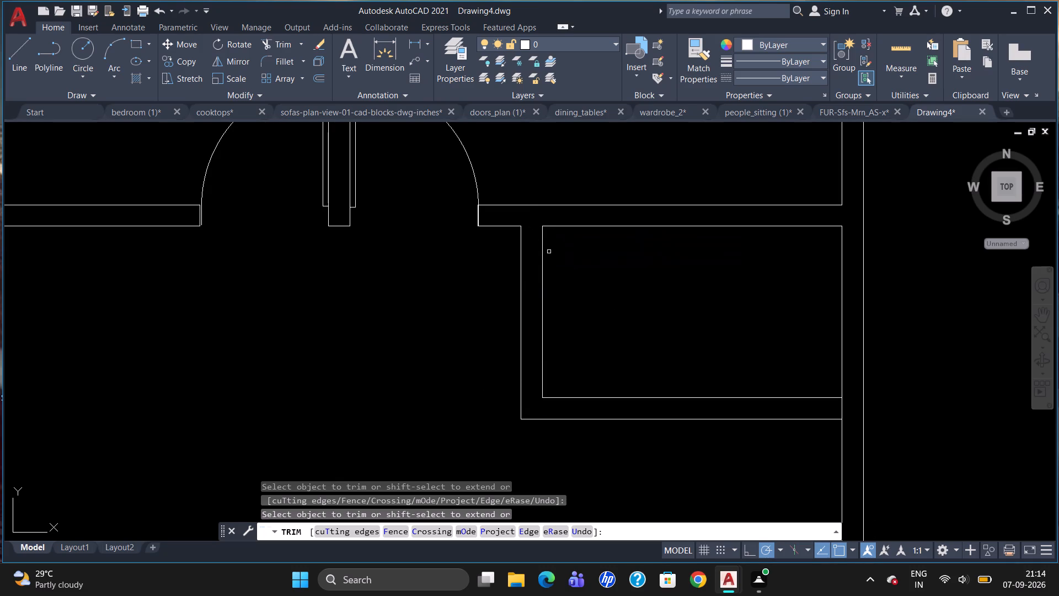
click(840, 408)
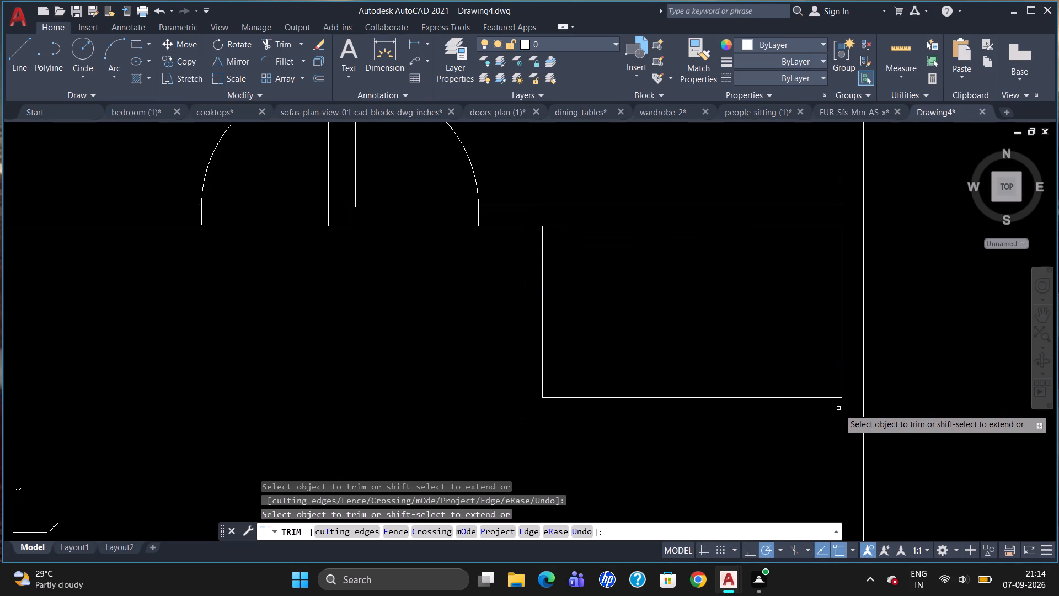
key(Escape)
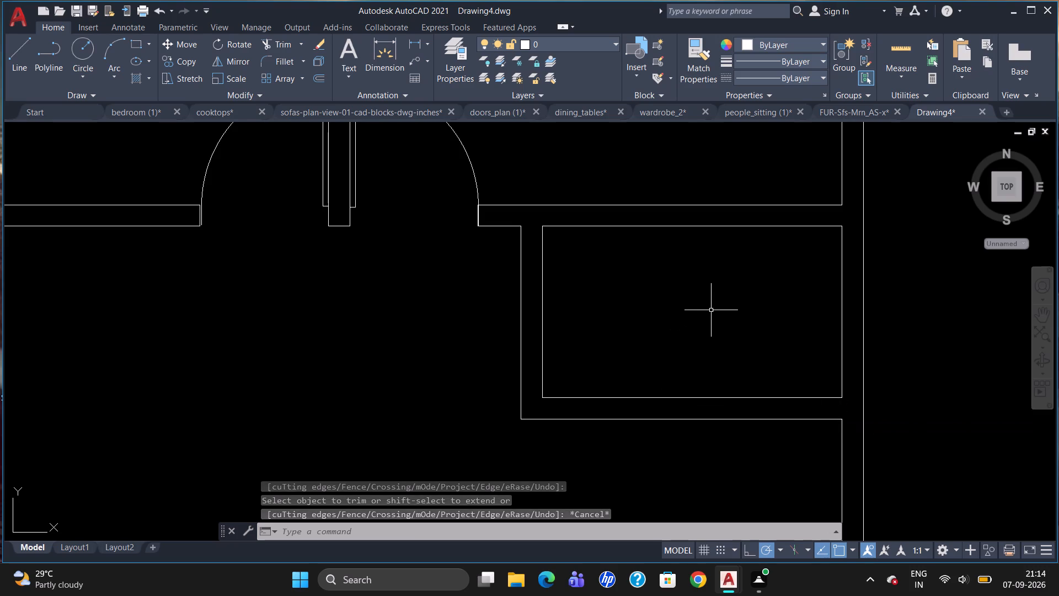
Draw a short line across the vertical wall's thickness at the small room's lower inner corner.
scroll(711, 311, down, 1)
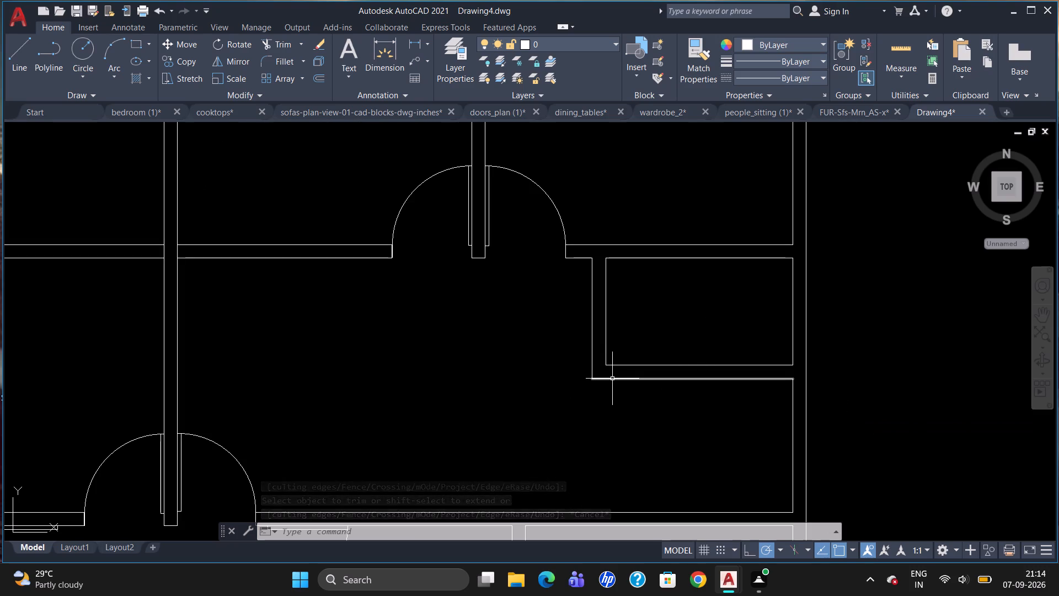
key(l)
key(Return)
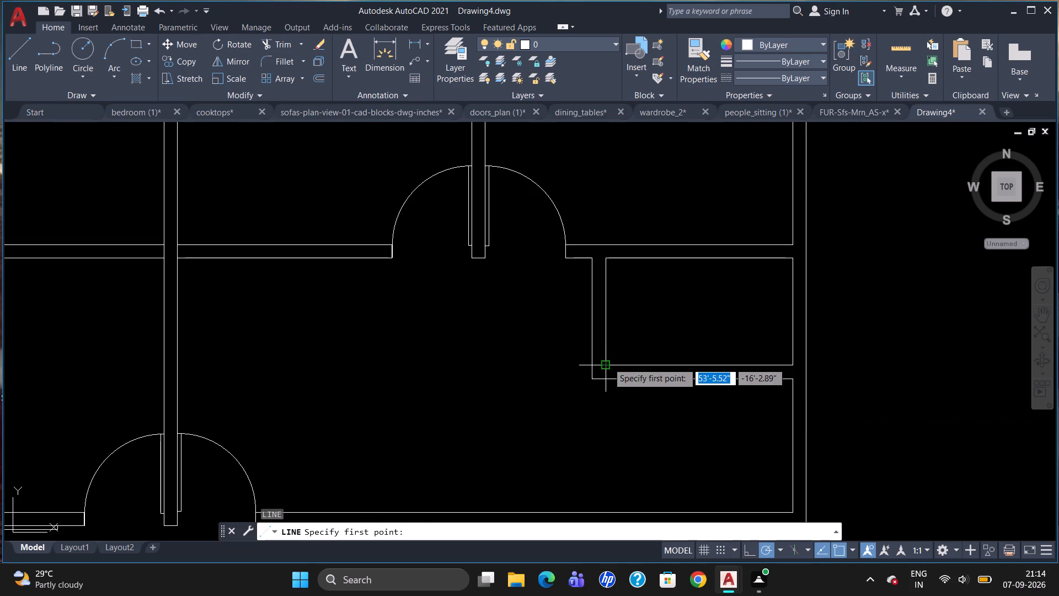
click(608, 363)
click(594, 363)
key(Escape)
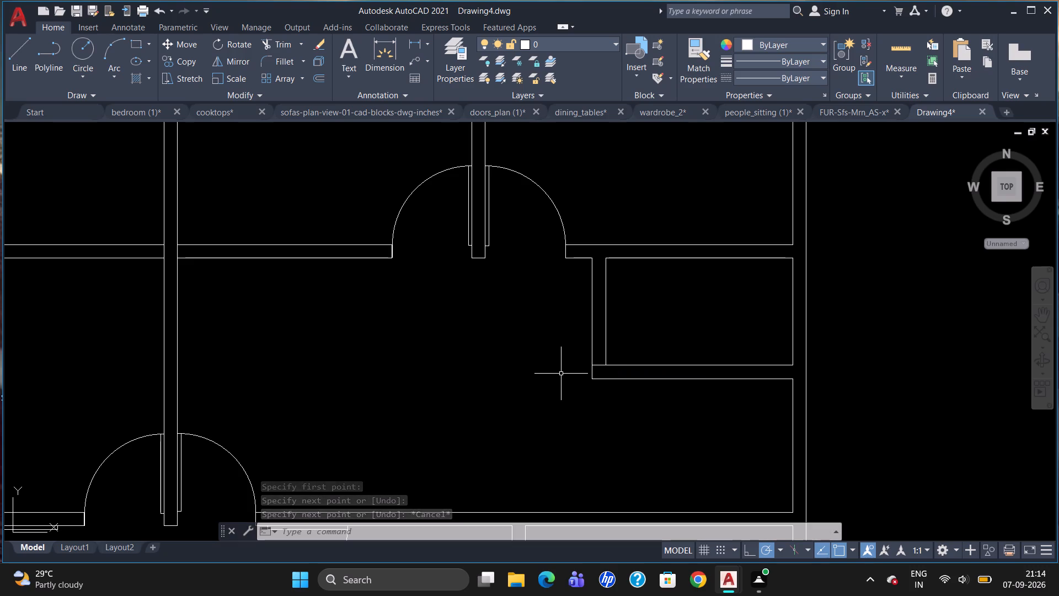
Draw a line across the vertical wall's thickness, tracked 2'6" above the small room's lower inner corner.
key(l)
key(Return)
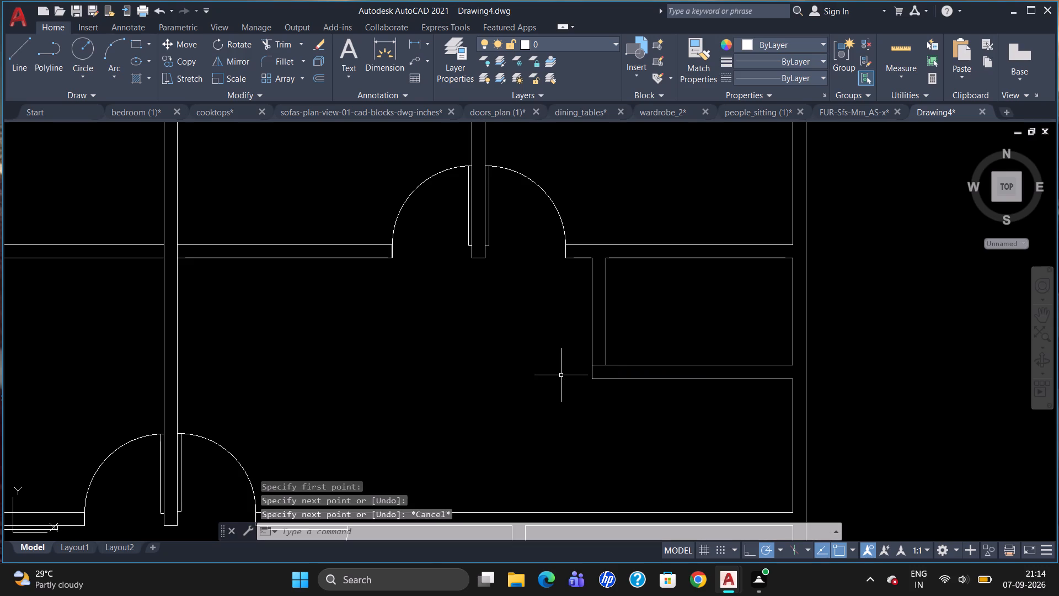
text(TK)
key(Return)
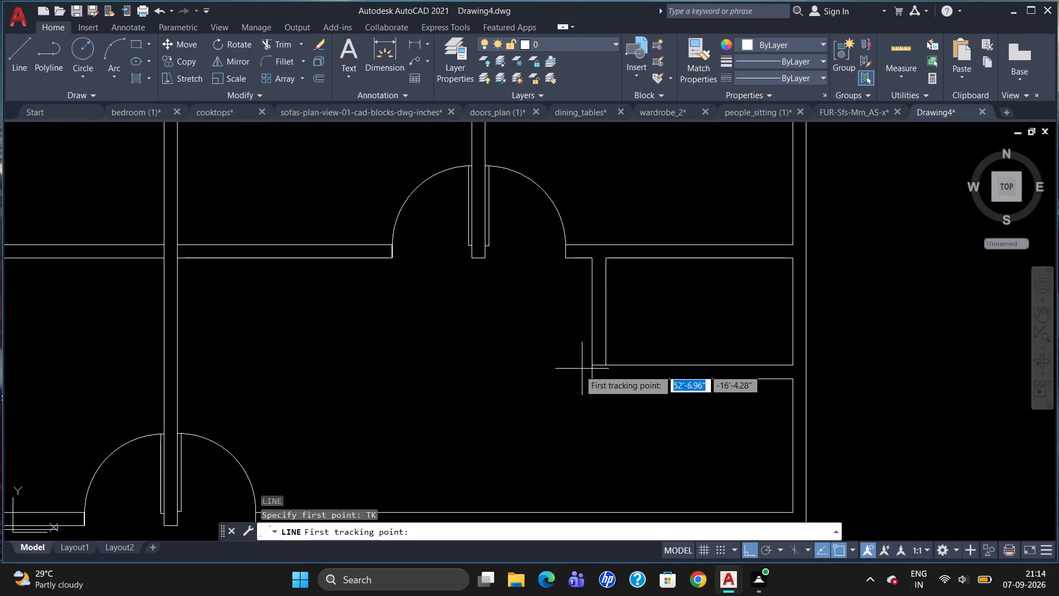
click(607, 365)
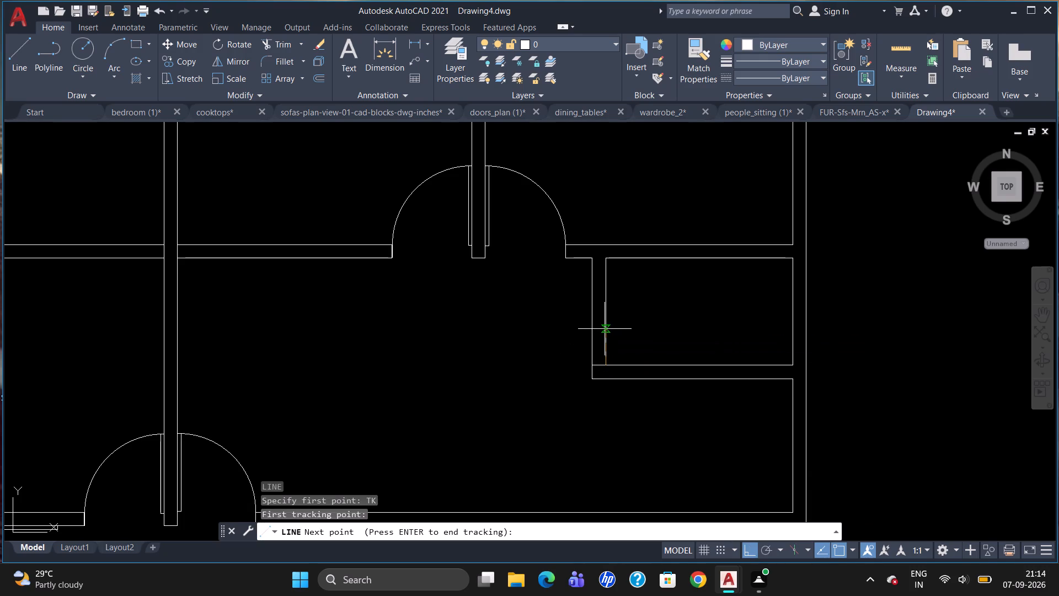
key(2)
text('6")
key(Return)
key(Return)
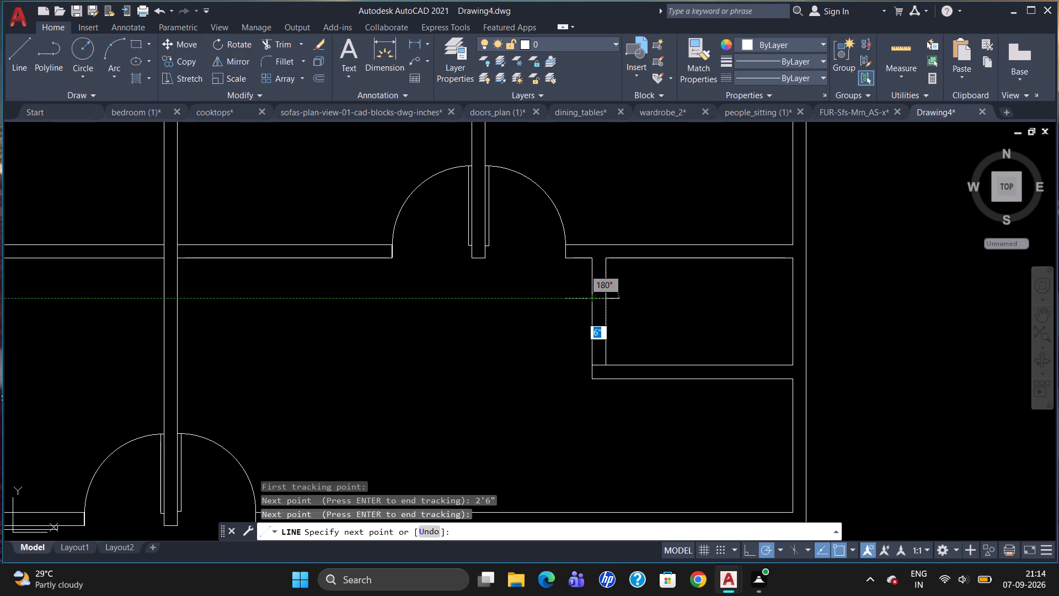
click(592, 299)
key(Escape)
Trim both vertical wall lines between the two short cross lines to open a doorway in the small room's wall.
key(t)
key(r)
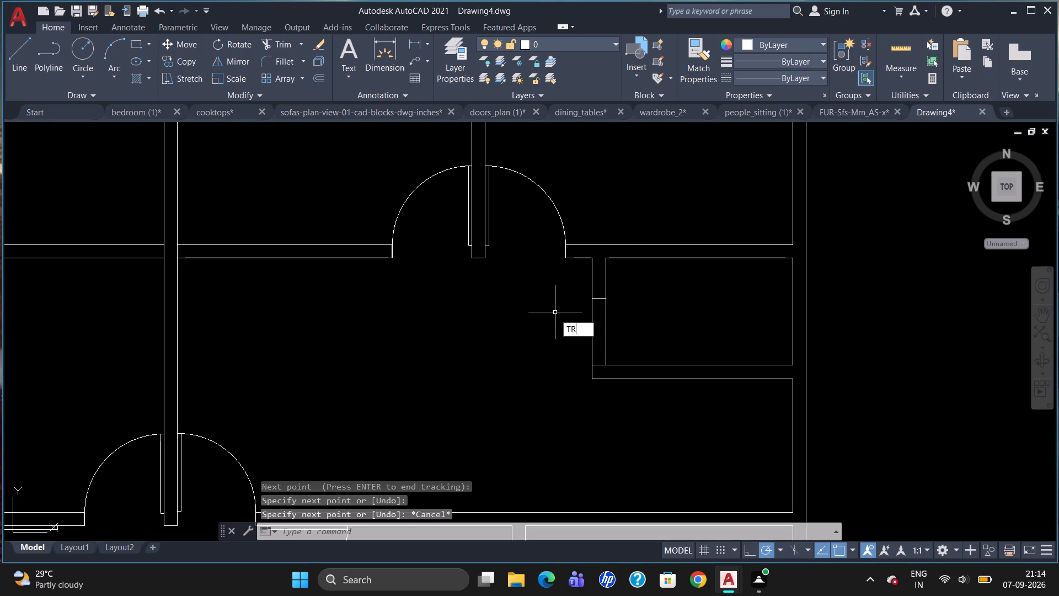
key(Return)
key(Return)
drag(629, 327, 633, 327)
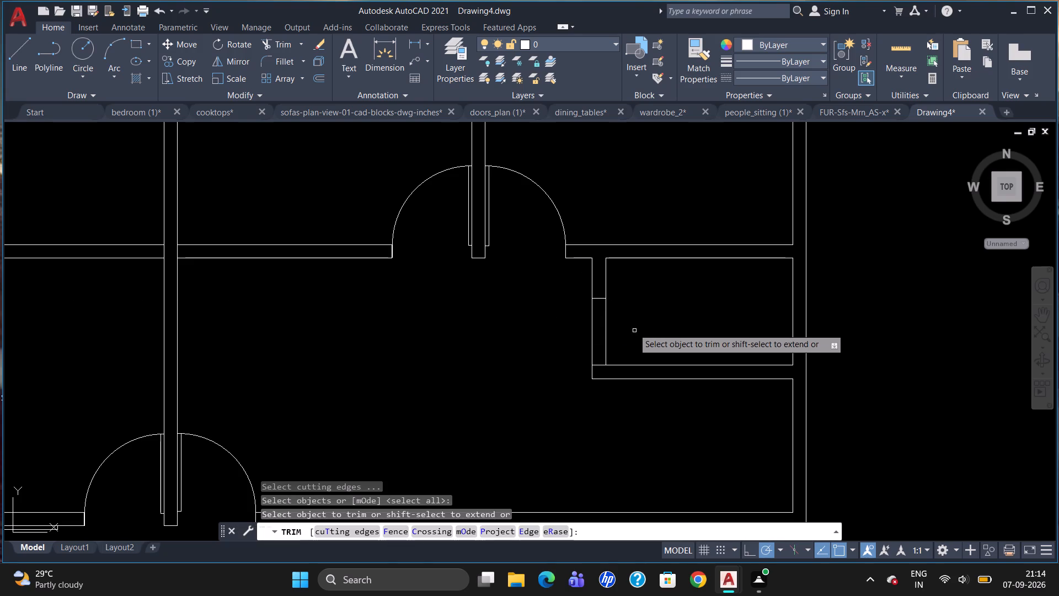
drag(633, 327, 550, 348)
click(548, 348)
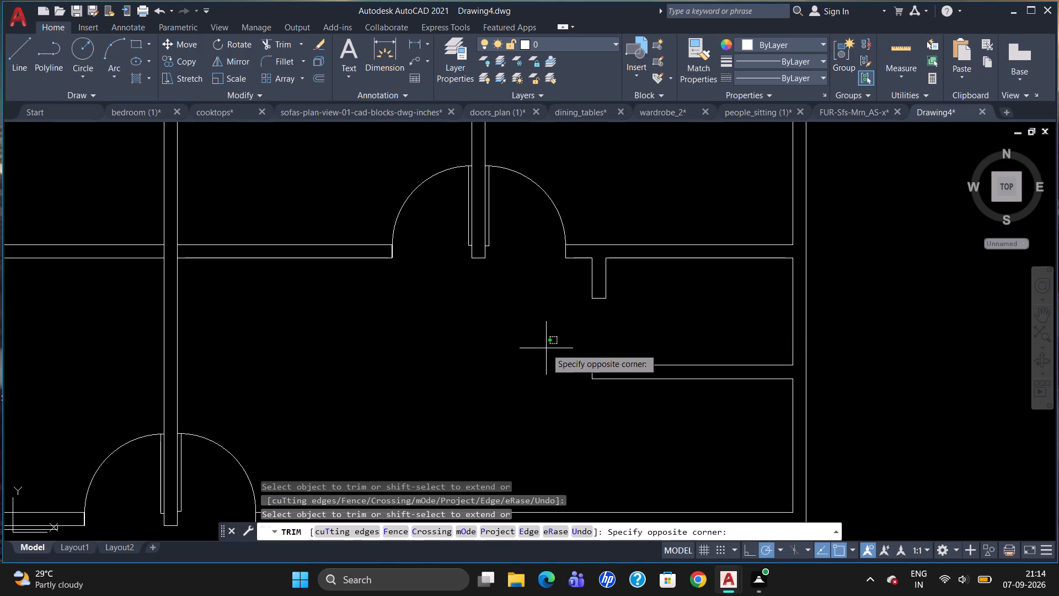
key(Escape)
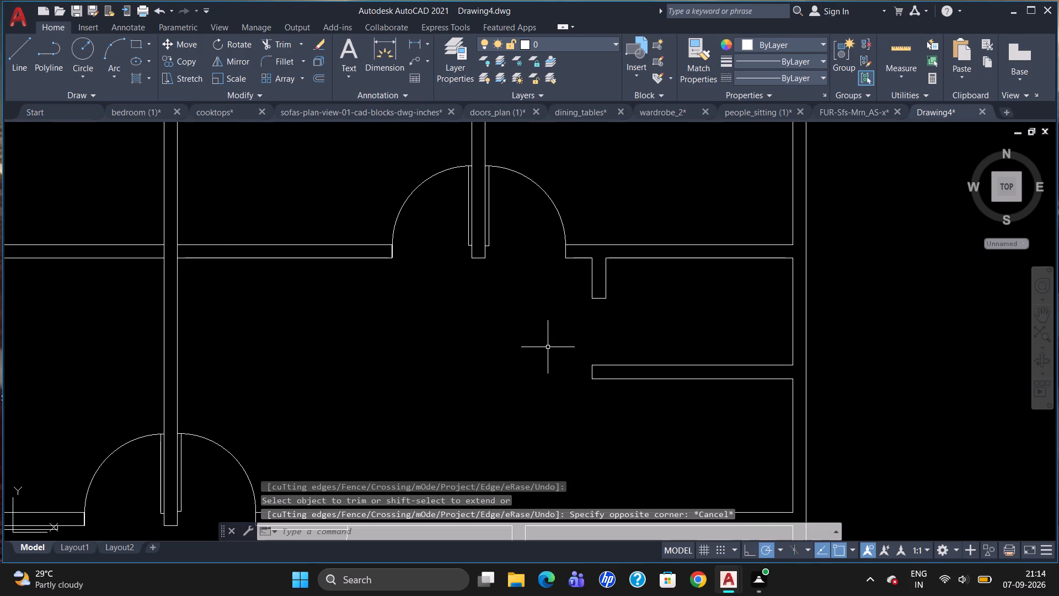
Draw a vertical wall line starting 3' below the partition's open end and running down to the lower horizontal wall.
scroll(696, 247, down, 1)
scroll(699, 321, down, 1)
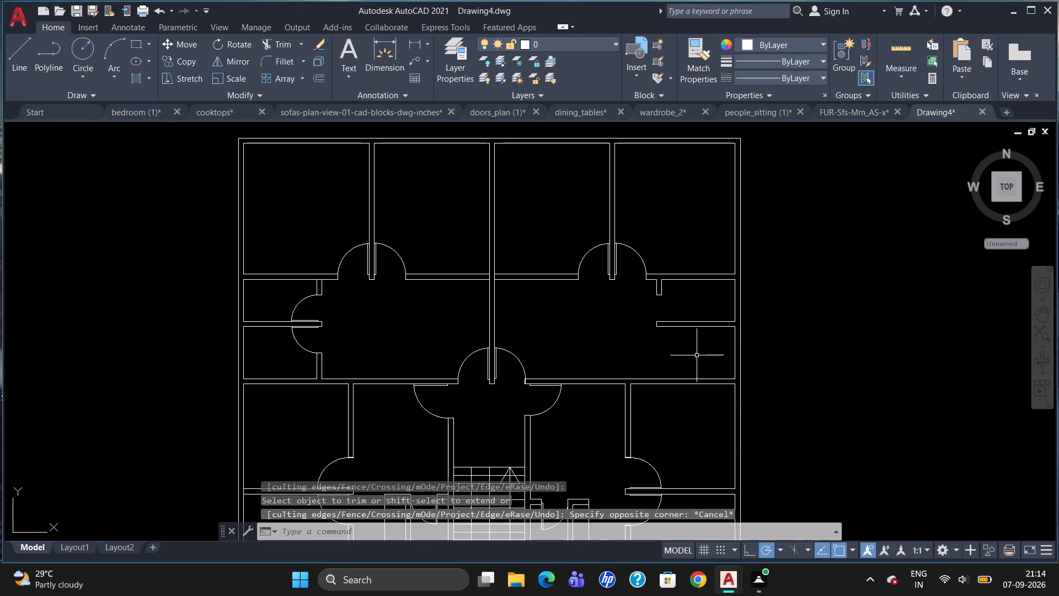
scroll(672, 339, up, 1)
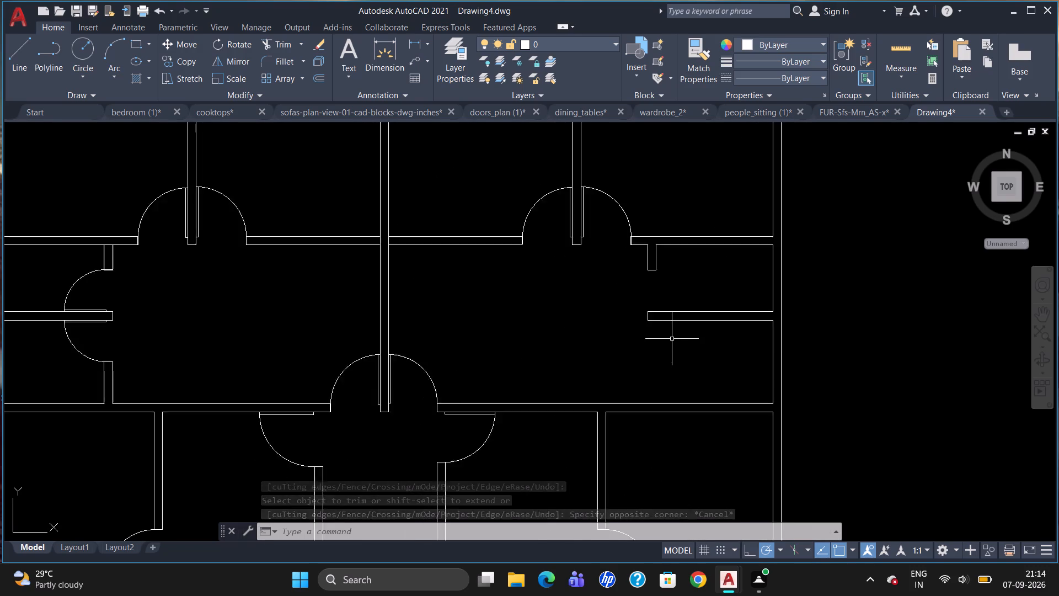
scroll(672, 339, up, 1)
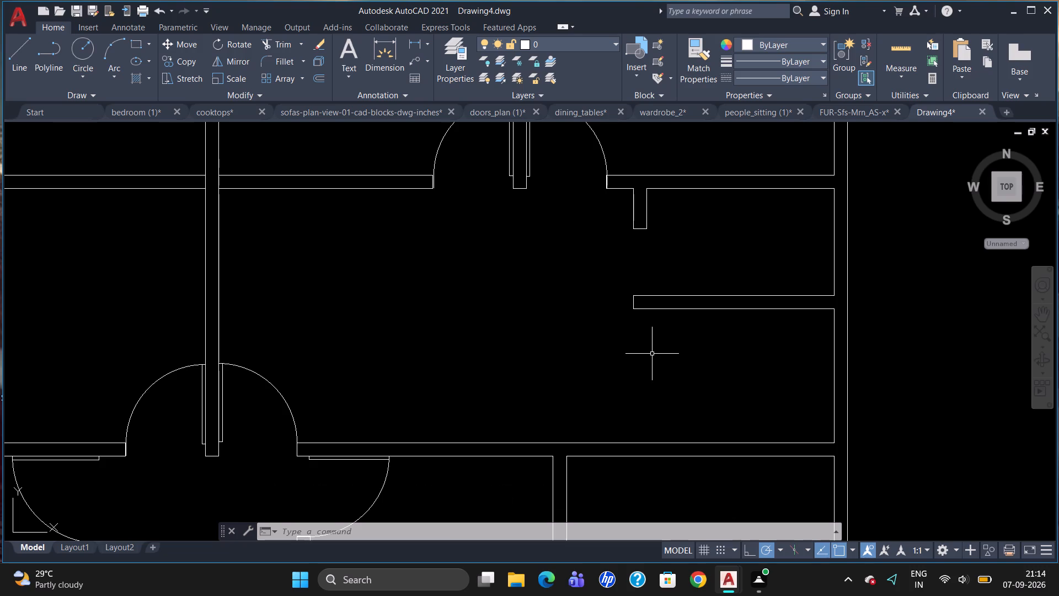
key(l)
key(Return)
text(TK)
key(Return)
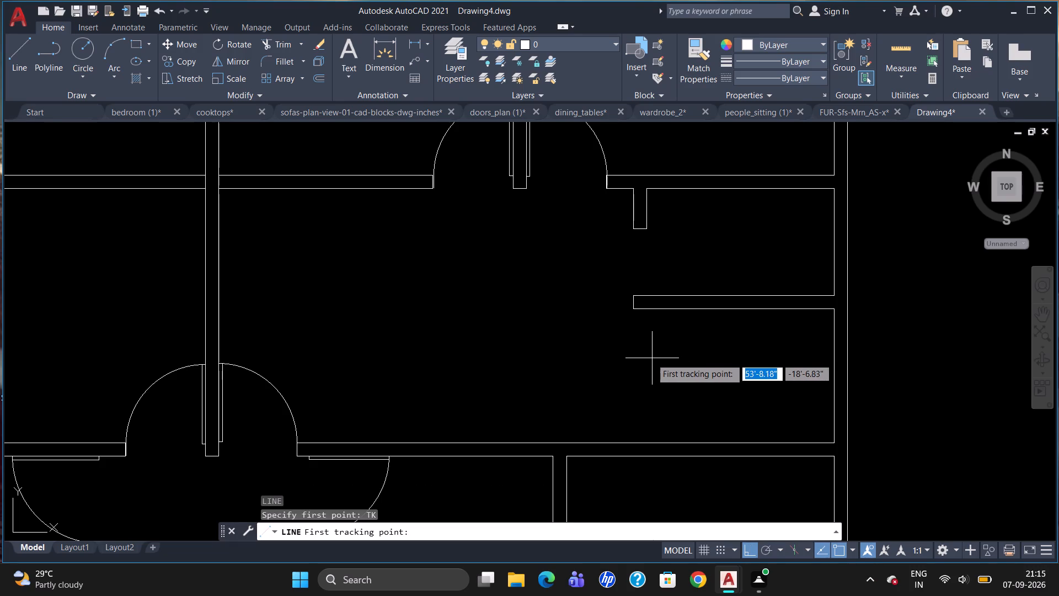
drag(634, 311, 636, 322)
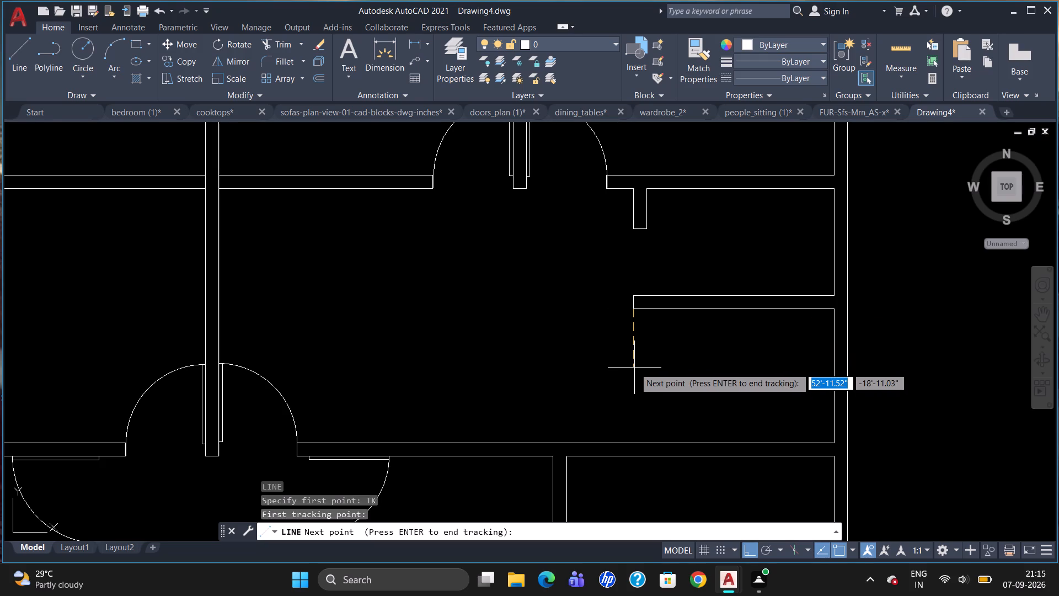
text(3')
key(Return)
key(Return)
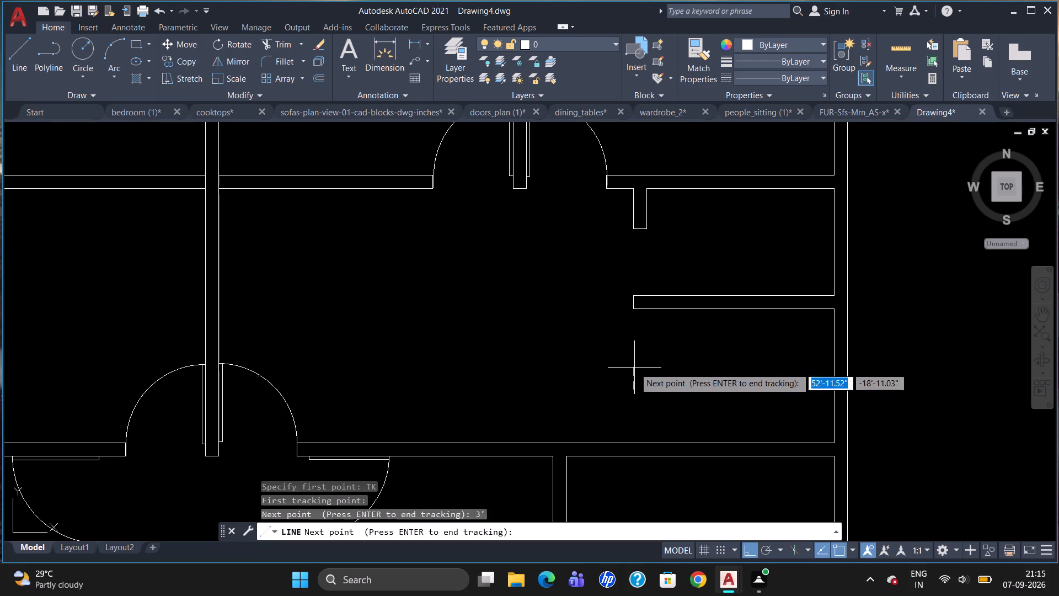
click(634, 442)
key(Escape)
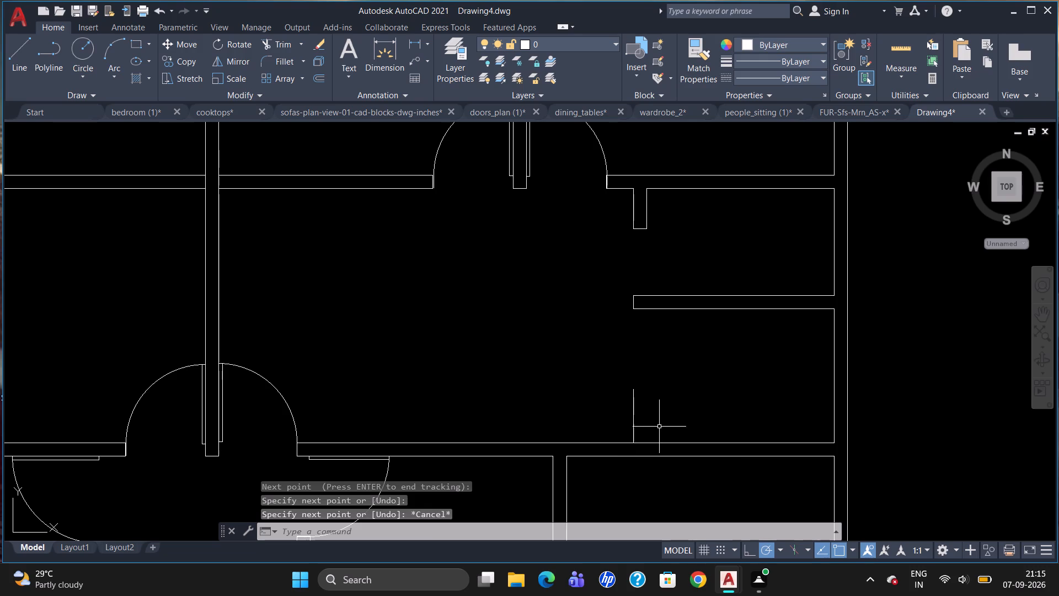
Offset the new vertical wall line 6" toward the inside of the lower small room.
key(o)
key(Return)
text(6")
key(Return)
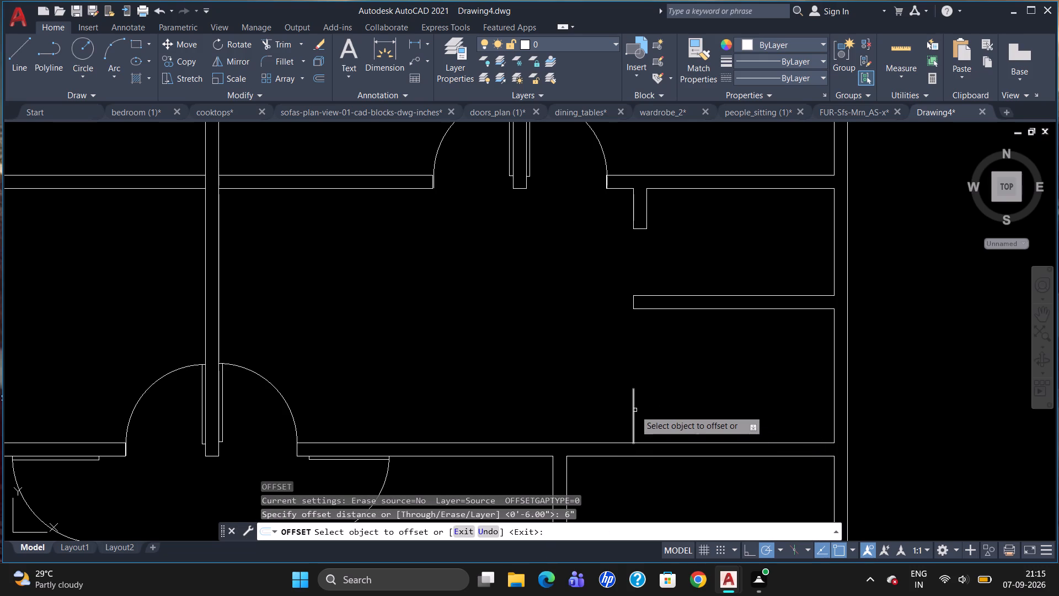
drag(635, 409, 640, 412)
click(645, 413)
key(Escape)
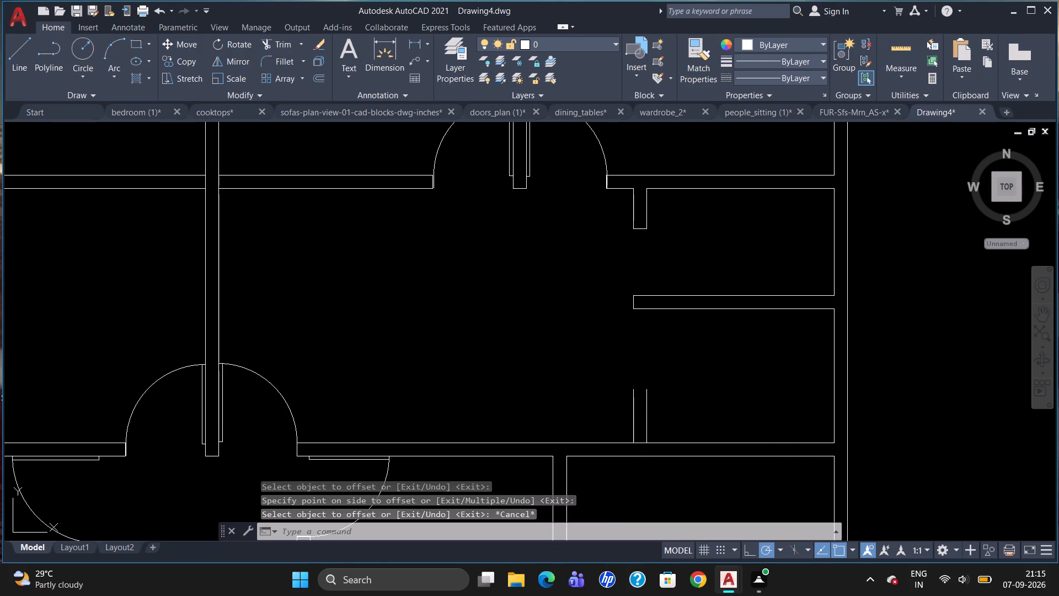
Close the upper end of the new wall stub with a short line between its two vertical lines.
key(l)
key(Return)
scroll(643, 393, up, 3)
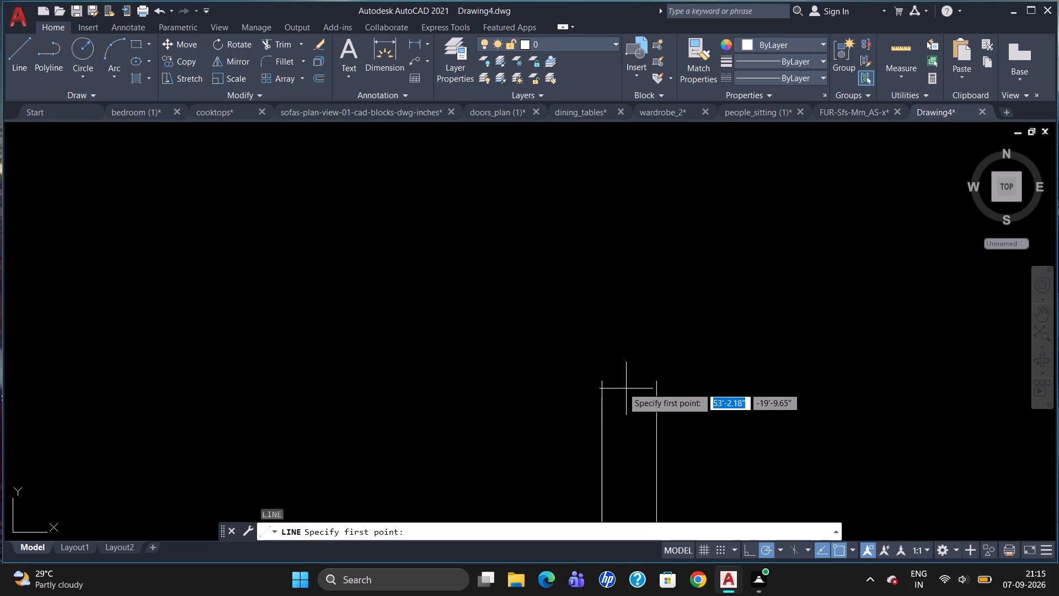
click(606, 380)
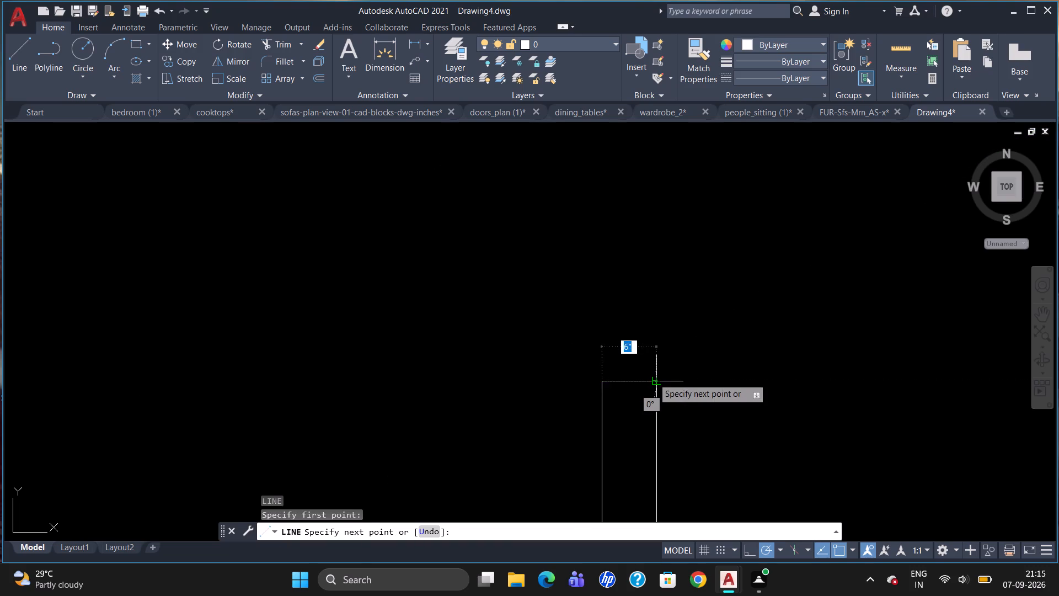
click(653, 378)
key(Escape)
scroll(652, 376, down, 3)
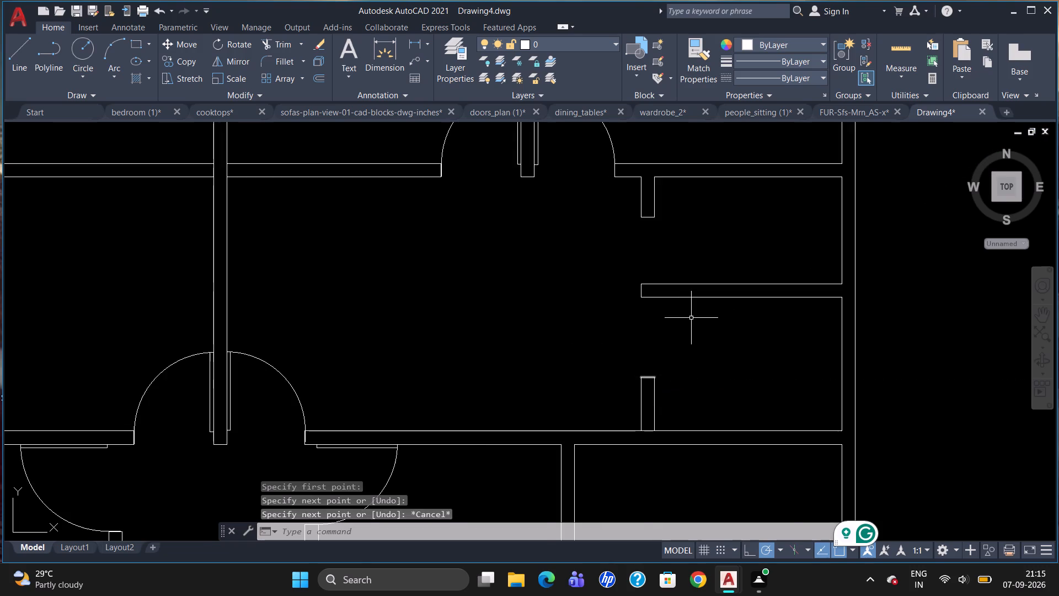
Copy the lower west small room's door into the open space of the east hall.
scroll(692, 318, down, 2)
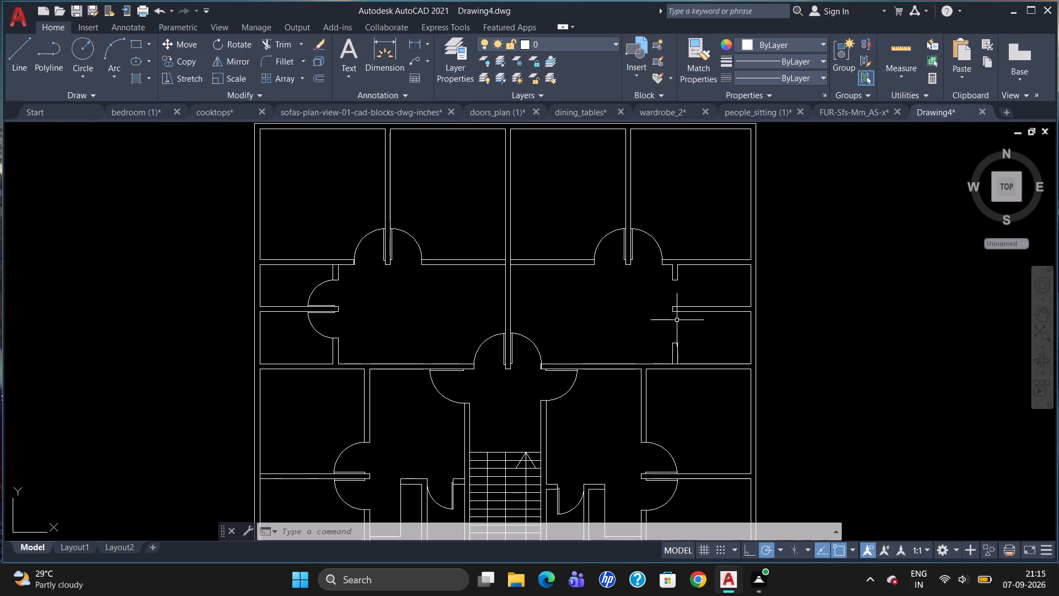
scroll(689, 338, down, 1)
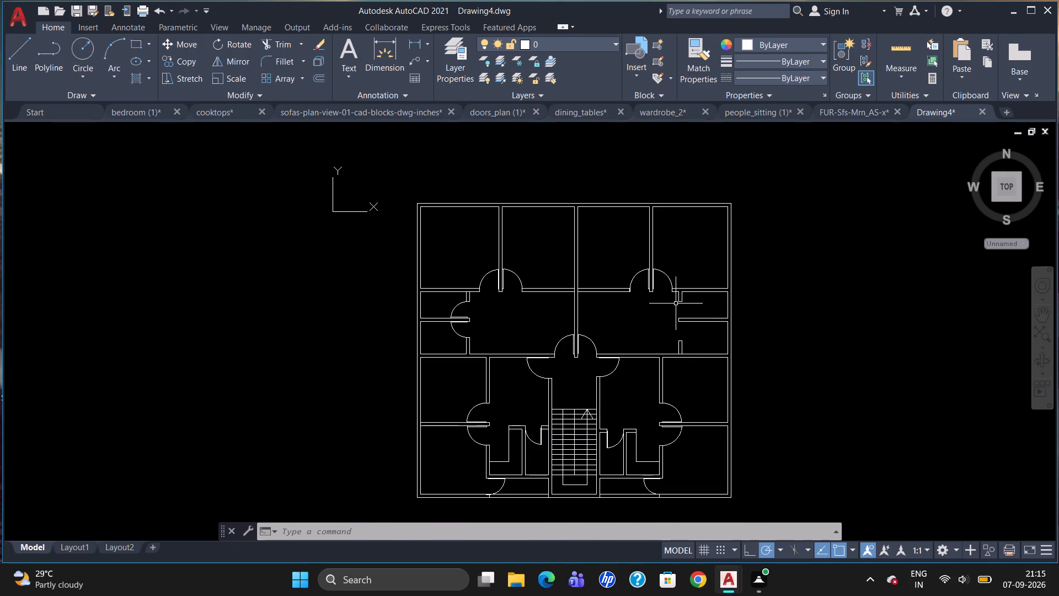
scroll(675, 304, up, 1)
scroll(671, 309, down, 1)
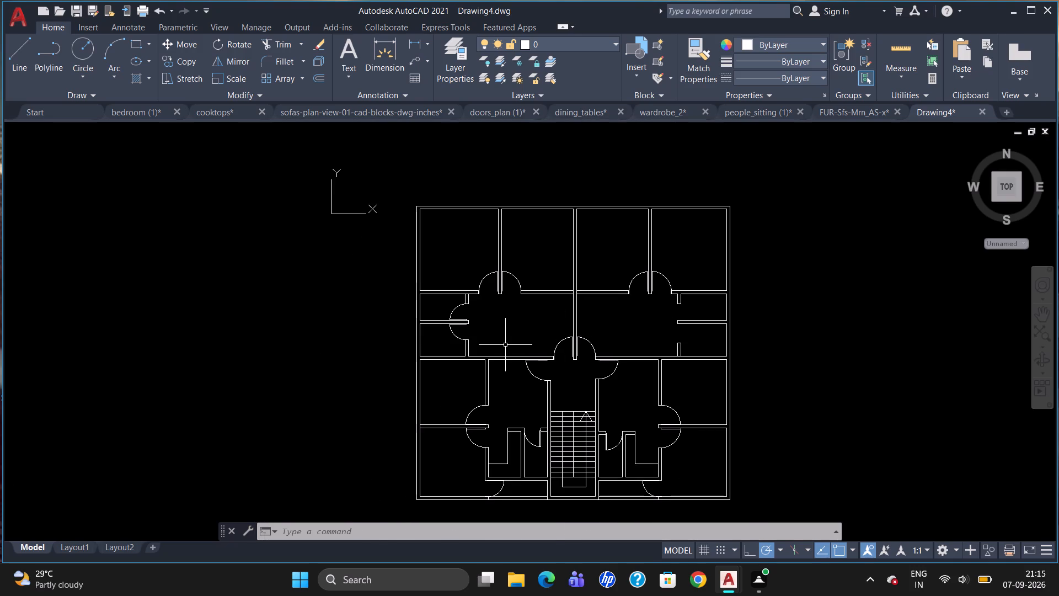
click(462, 325)
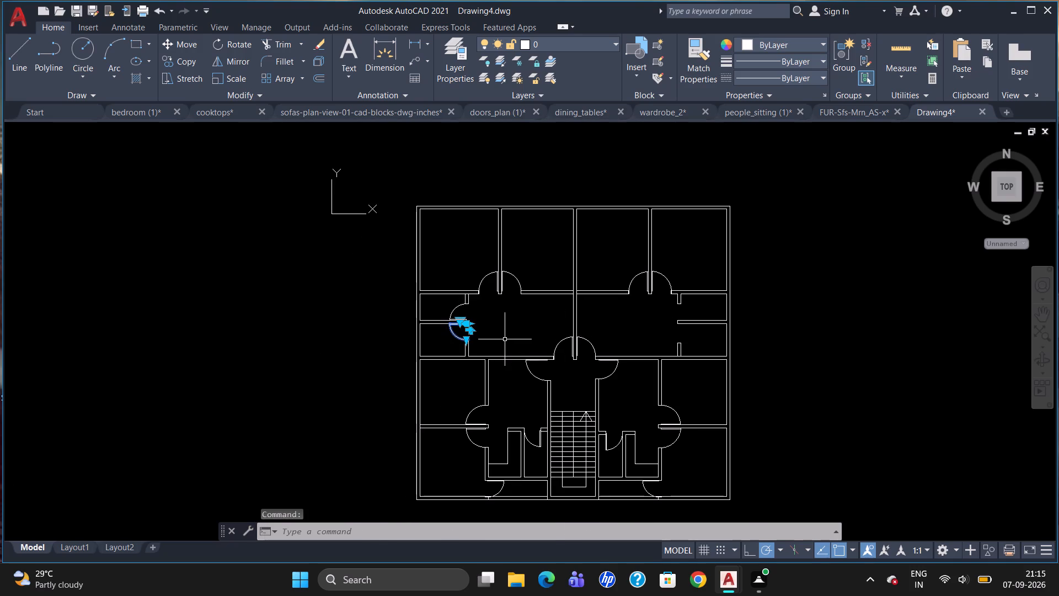
text(RO)
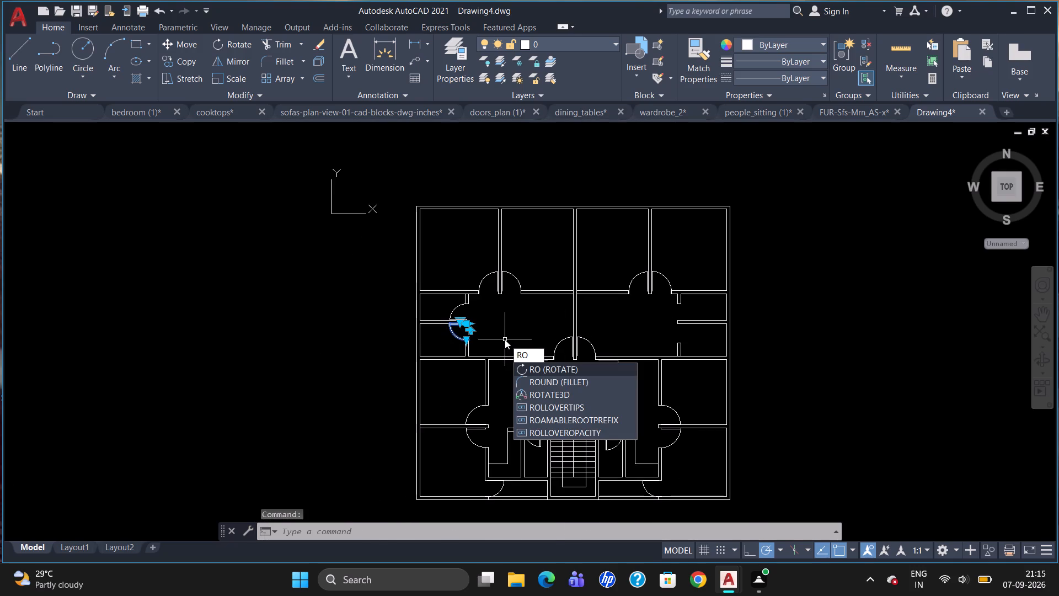
key(BackSpace)
key(BackSpace)
key(c)
key(p)
key(BackSpace)
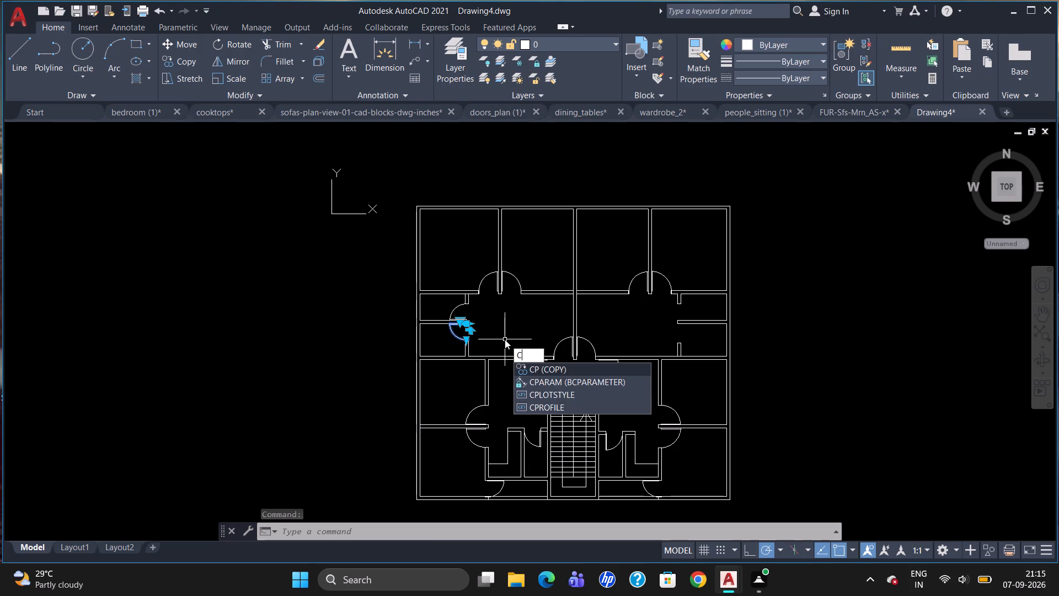
key(o)
key(Return)
click(469, 324)
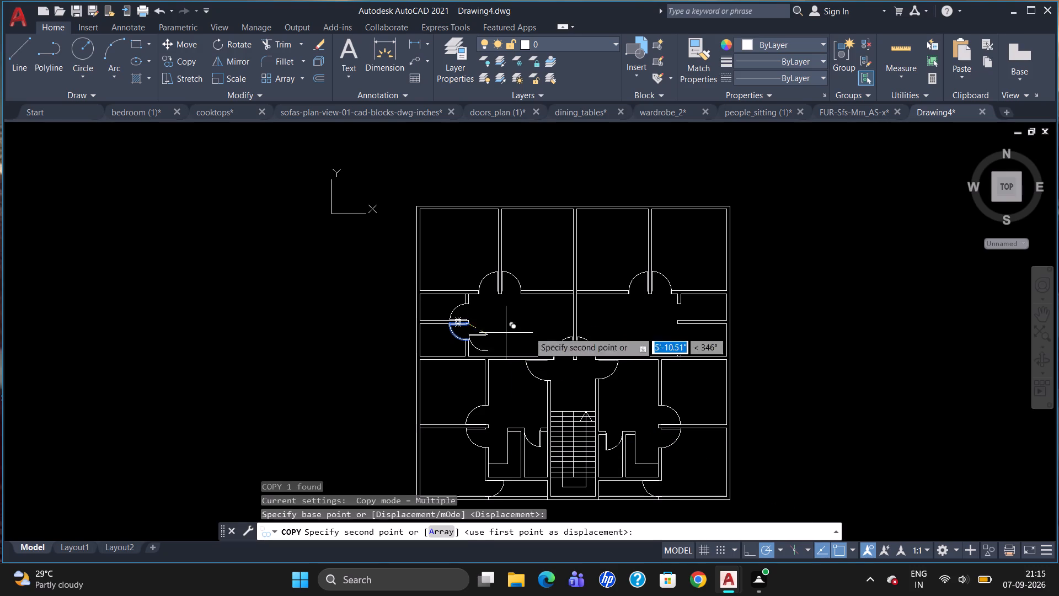
click(600, 318)
key(Escape)
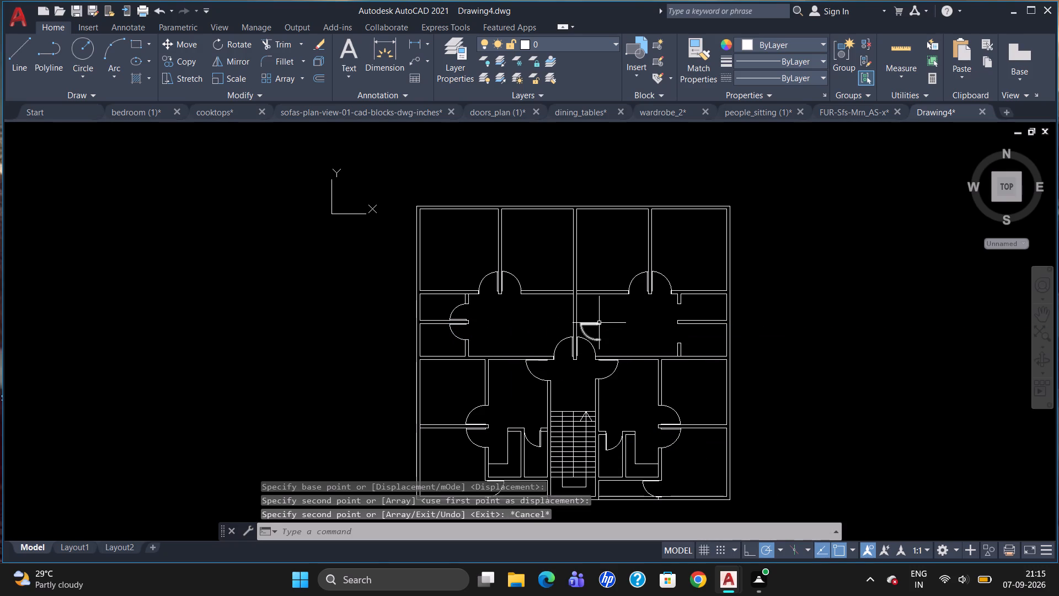
Rotate the copied door in the east hall by 180 degrees about its hinge-side end.
click(598, 323)
text(RO)
key(Return)
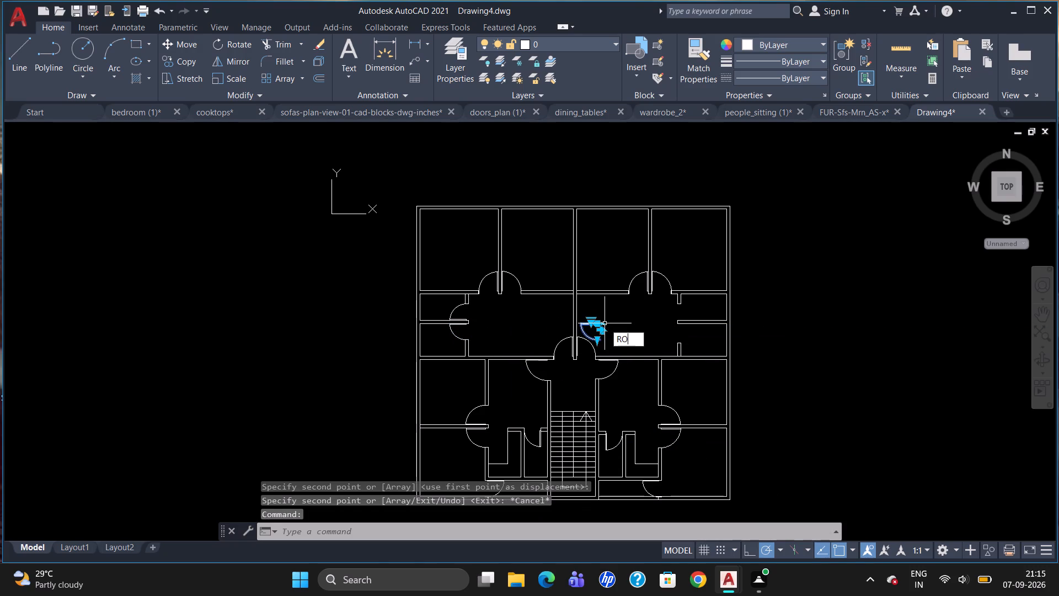
drag(605, 323, 609, 334)
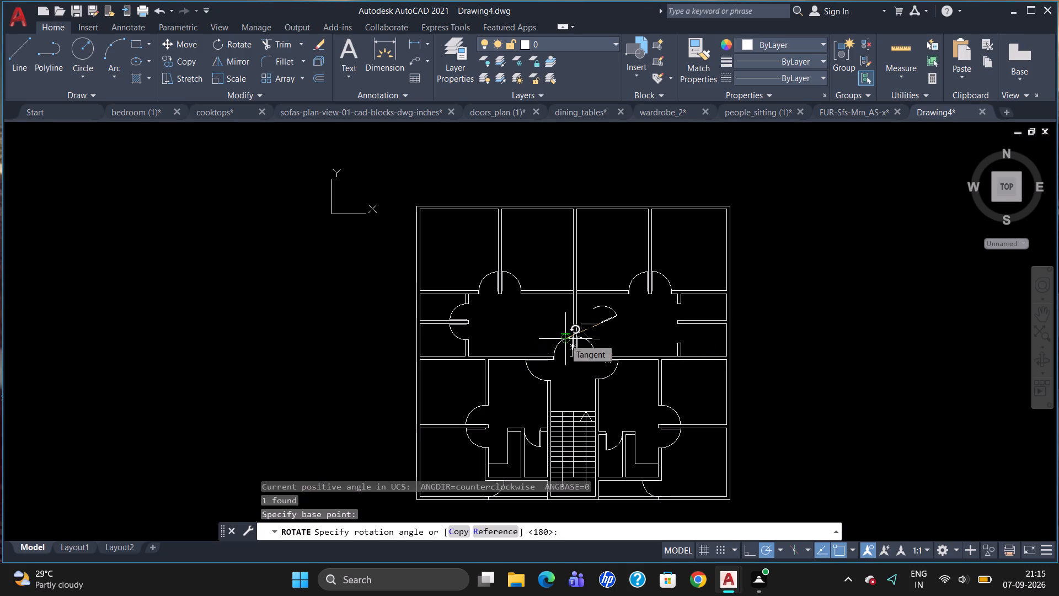
click(577, 322)
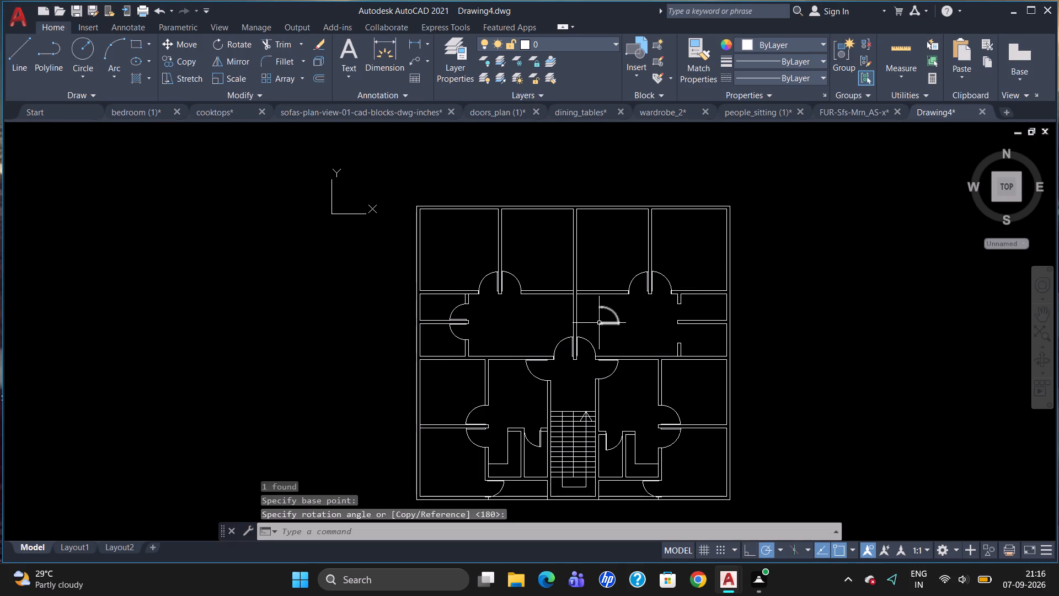
Move the rotated door into the upper east small room's doorway, seating it on the partition's open end.
click(600, 323)
key(m)
key(Return)
scroll(600, 323, up, 2)
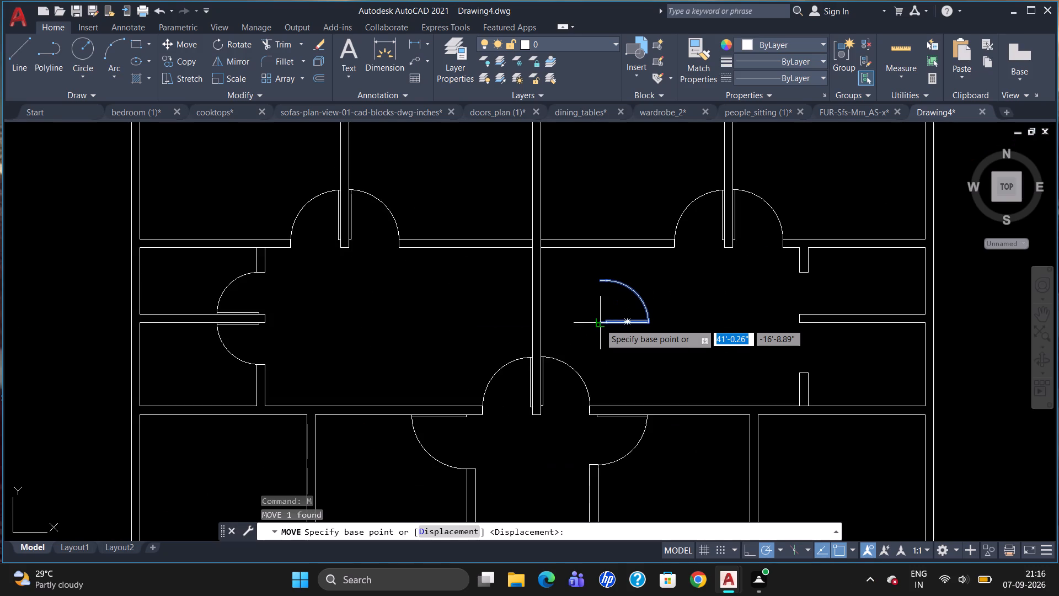
drag(594, 325, 596, 325)
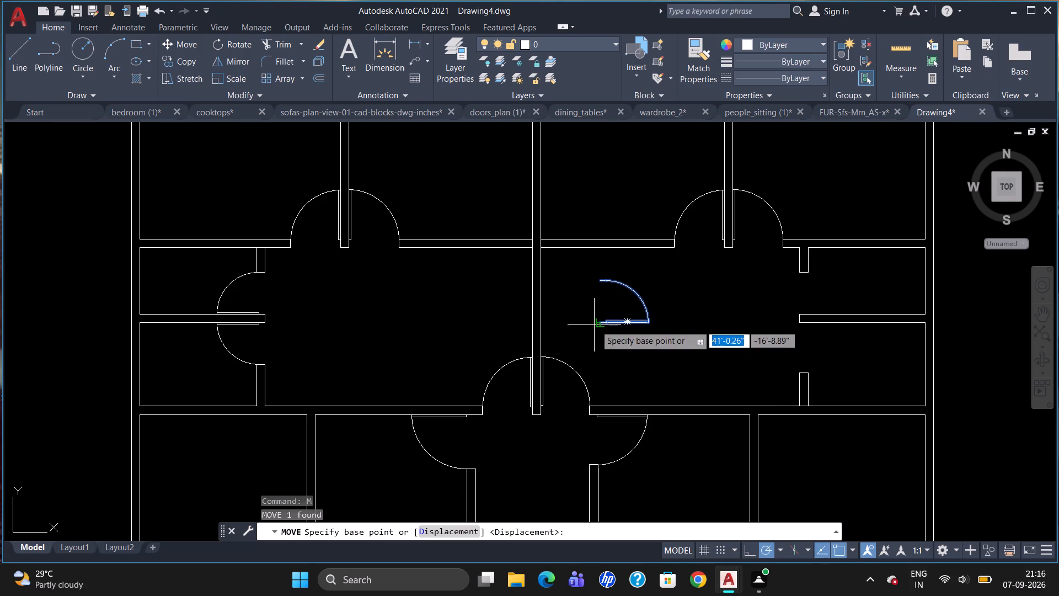
drag(596, 325, 599, 325)
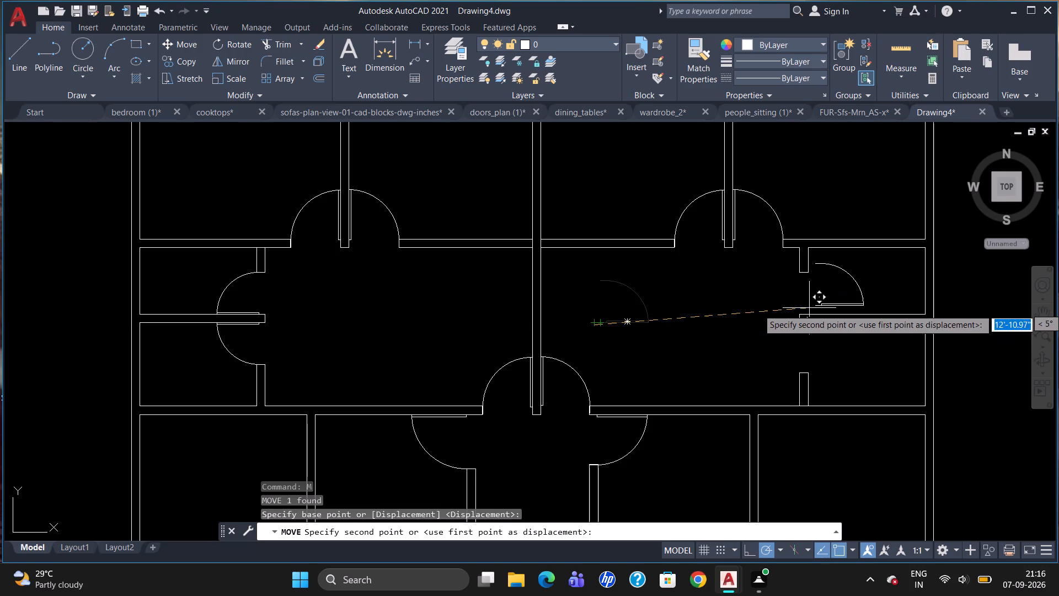
scroll(798, 312, up, 4)
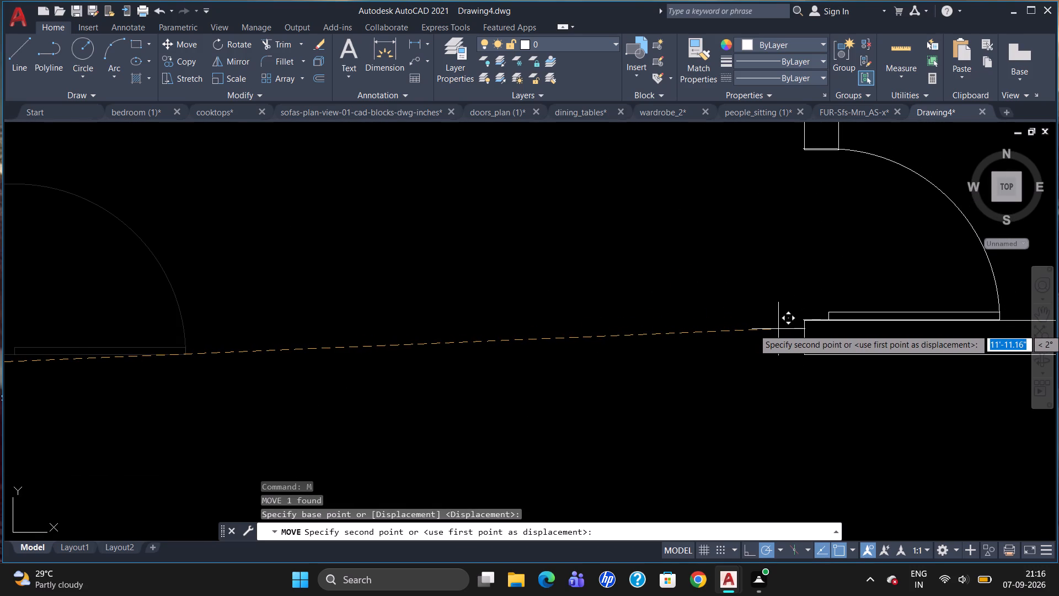
click(779, 329)
Copy the upper west small room's door into the open space of the east hall.
scroll(757, 310, down, 2)
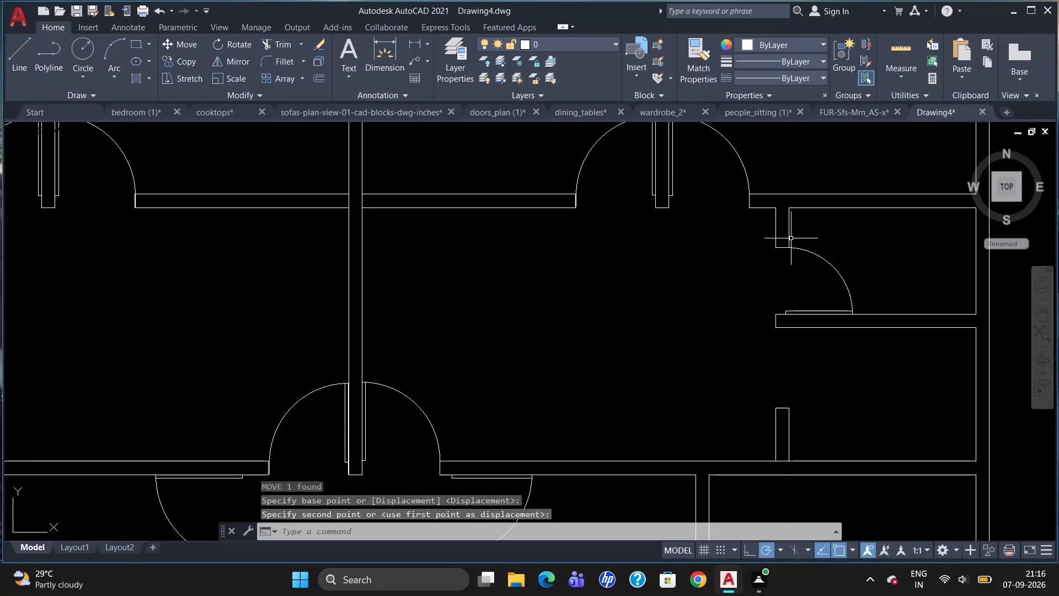
scroll(791, 237, down, 3)
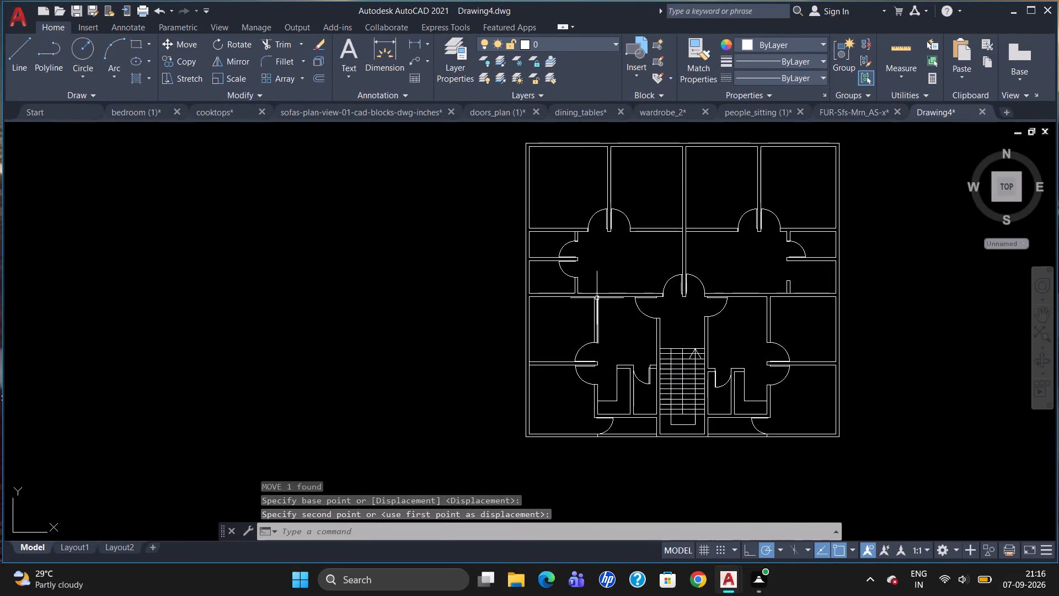
click(570, 256)
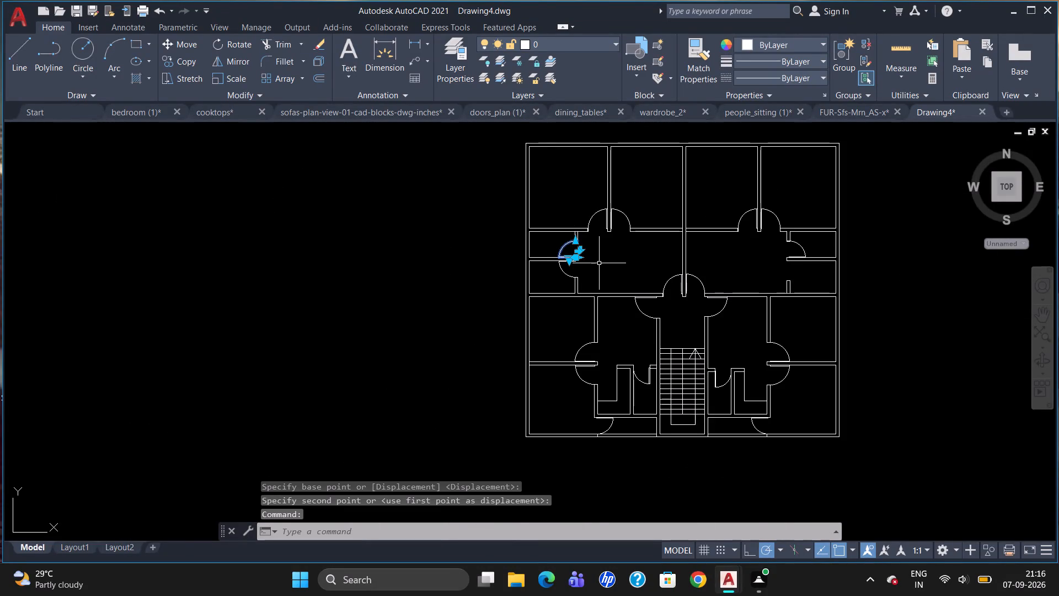
text(CO)
key(Return)
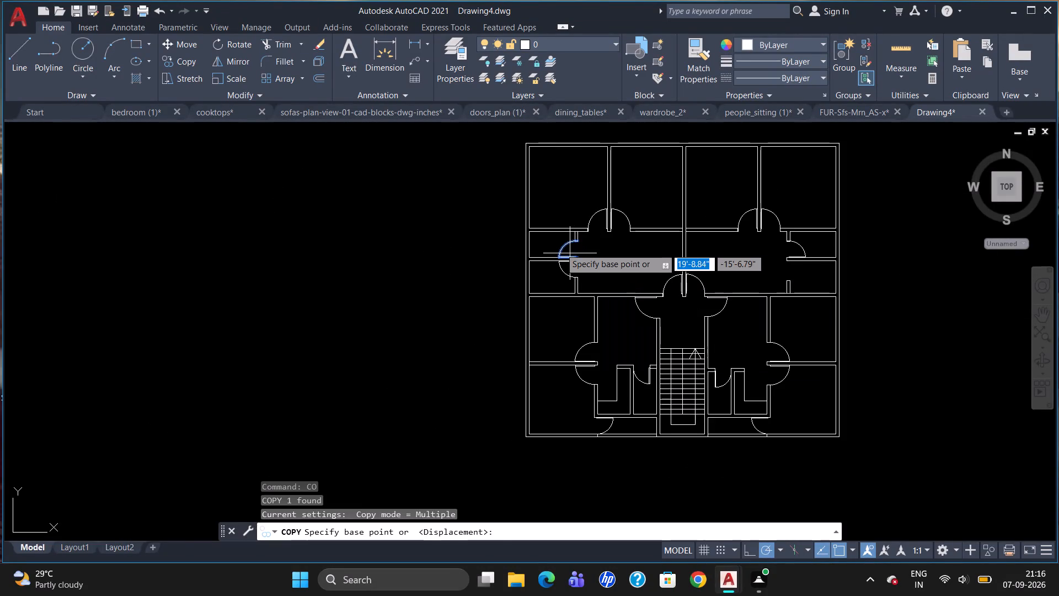
click(569, 258)
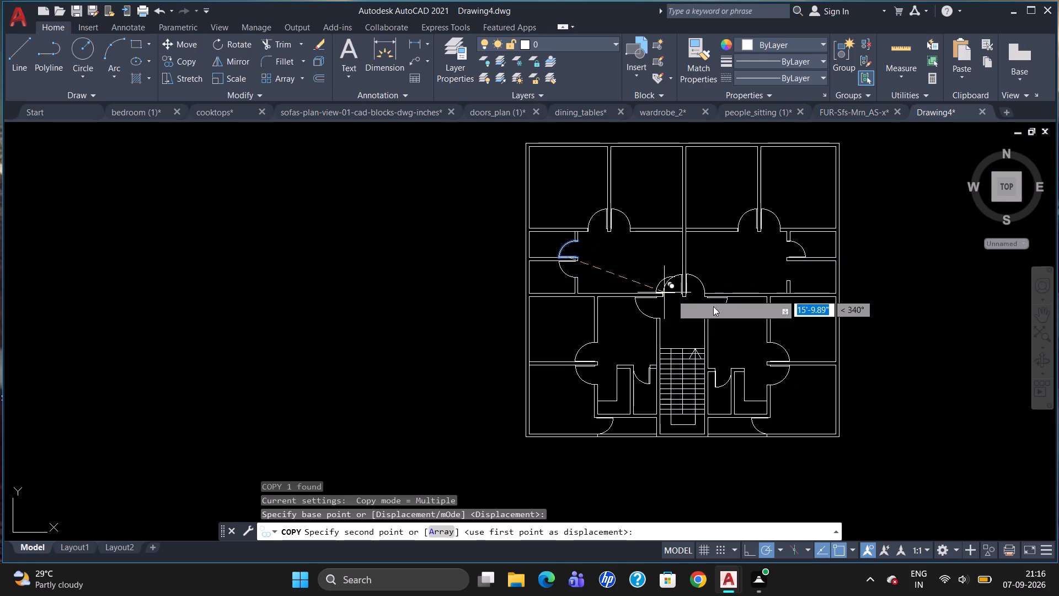
click(721, 263)
key(Escape)
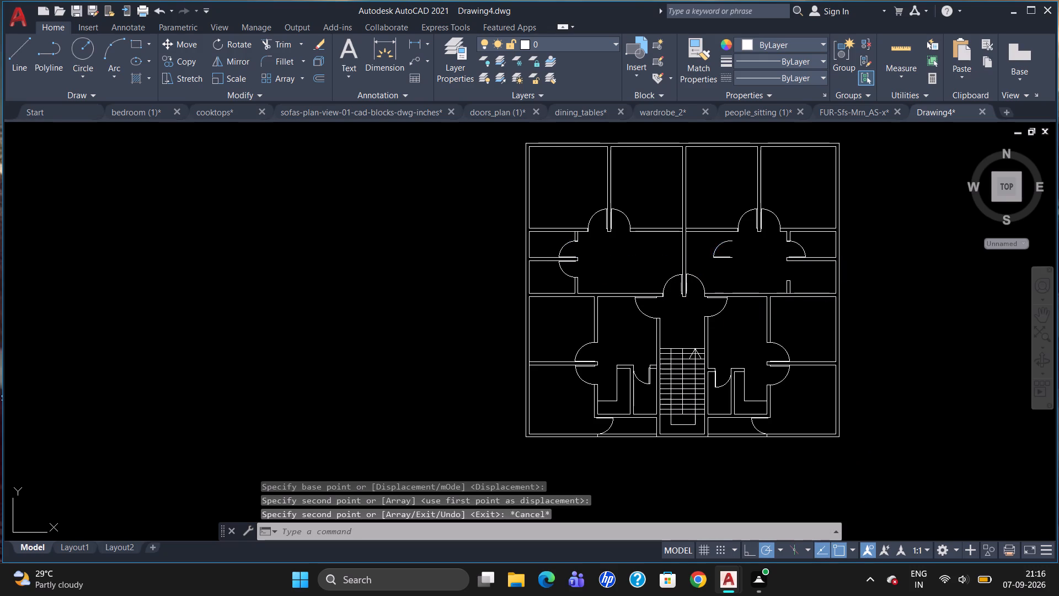
Rotate the second copied door in the east hall by 180 degrees.
click(720, 257)
text(RO)
key(Return)
click(712, 256)
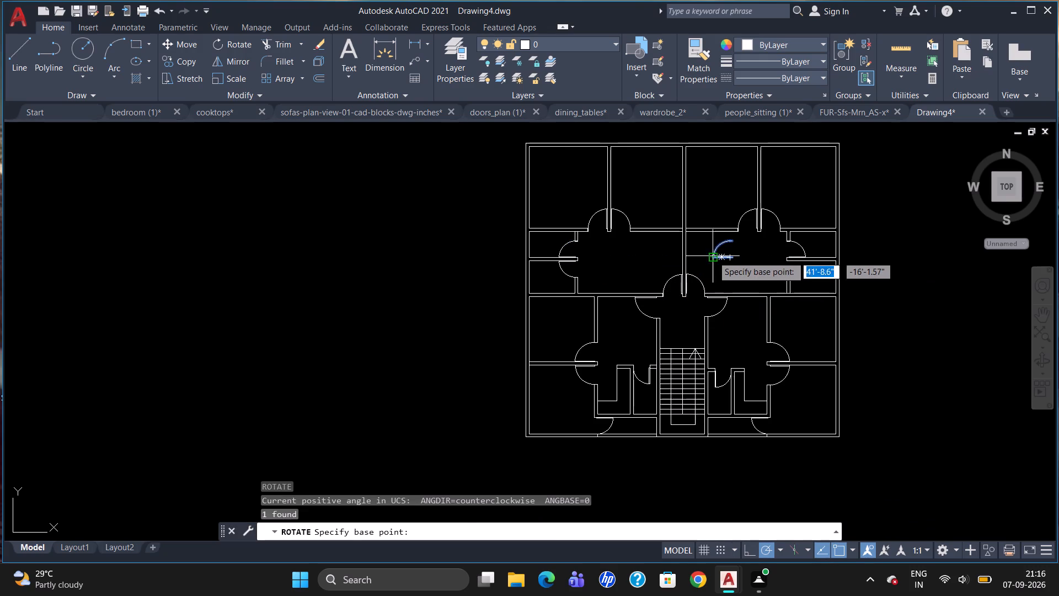
click(645, 260)
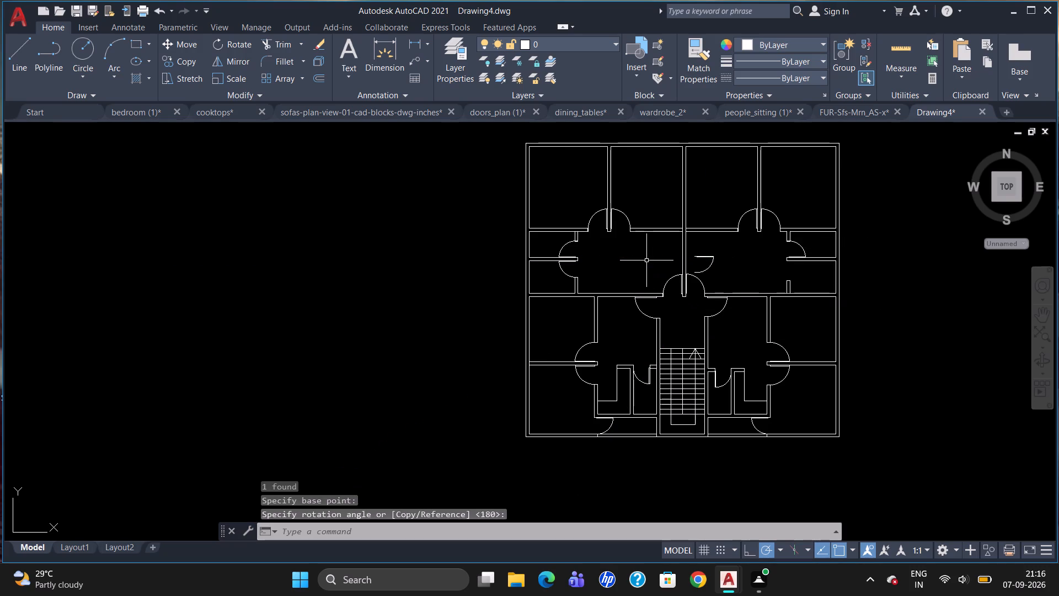
Move the second rotated door into the lower east small room's doorway, against the underside of the partition's open end.
click(709, 256)
key(m)
key(Return)
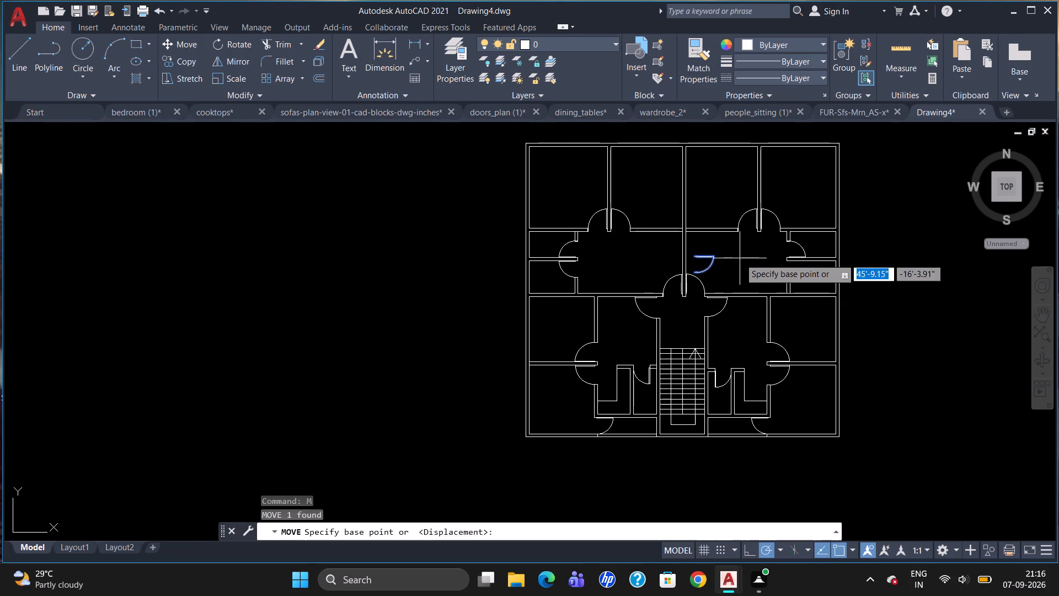
scroll(740, 258, up, 2)
click(618, 251)
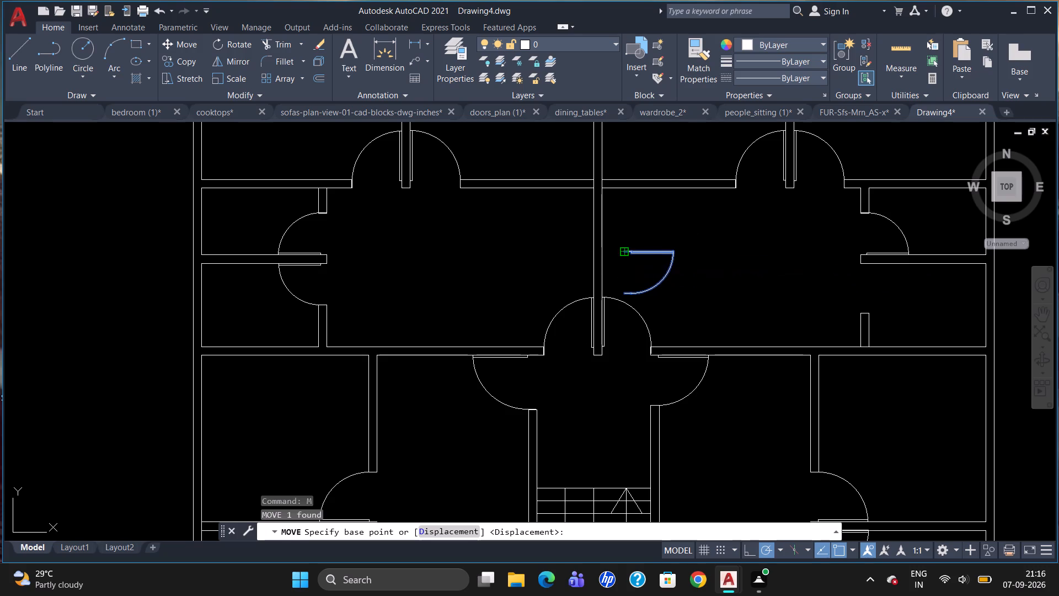
scroll(866, 266, up, 2)
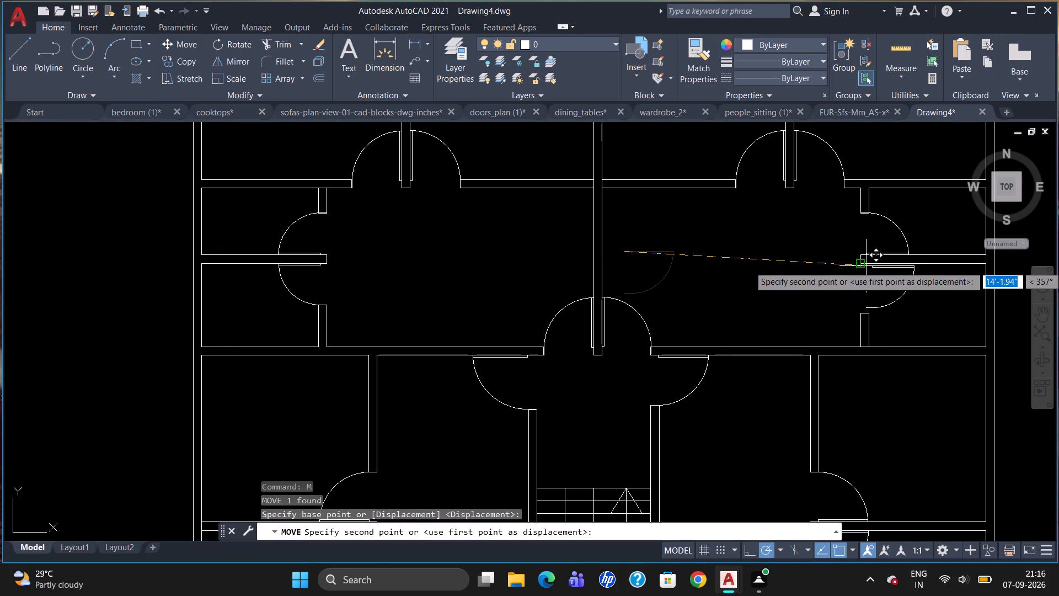
click(855, 259)
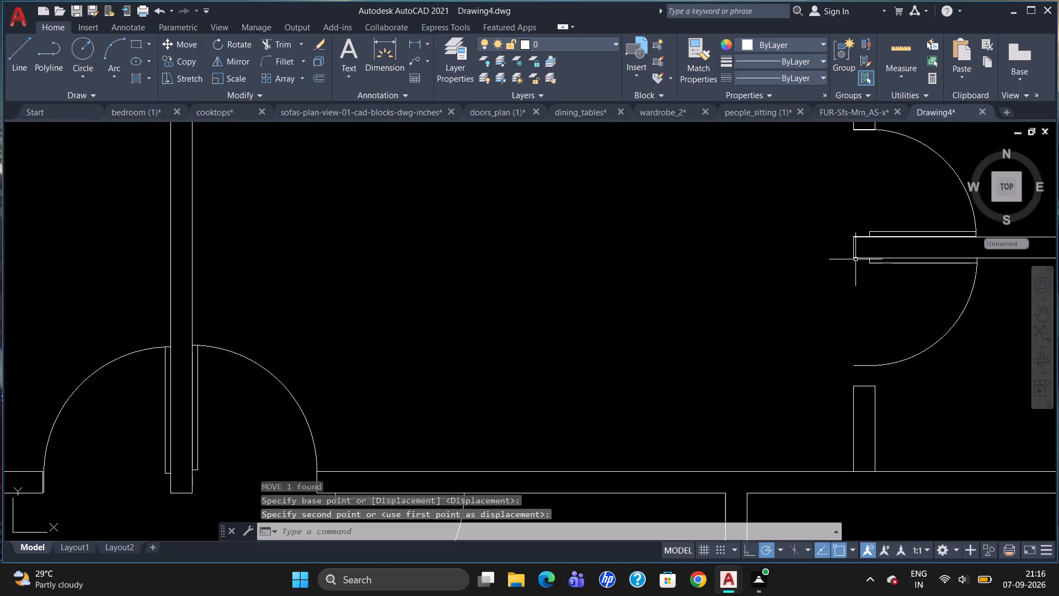
Scale up the lower east small room's door from the partition corner so its swing reaches the wall stub below.
scroll(864, 259, down, 2)
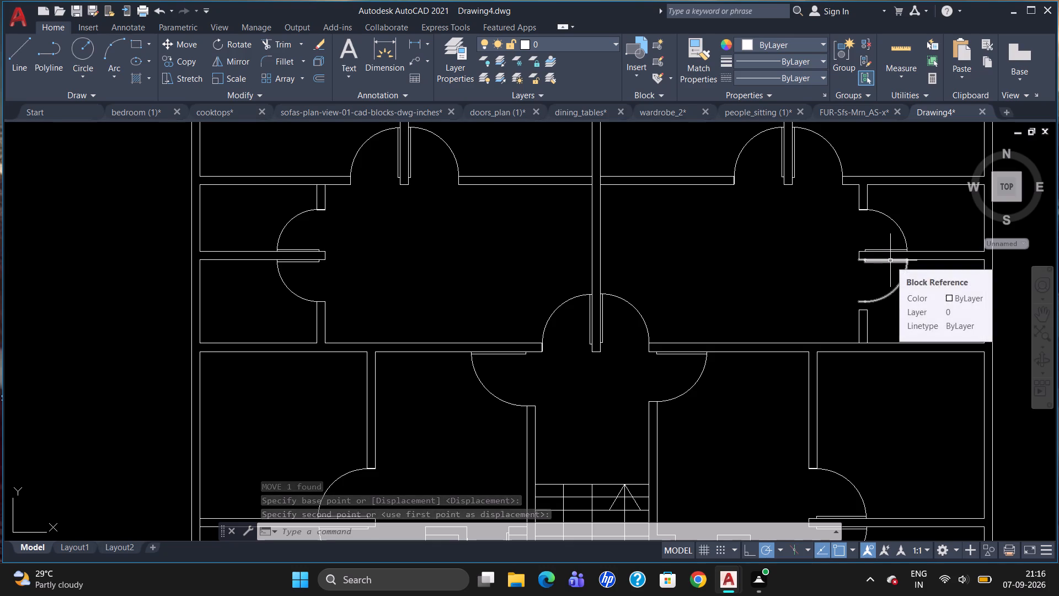
click(889, 262)
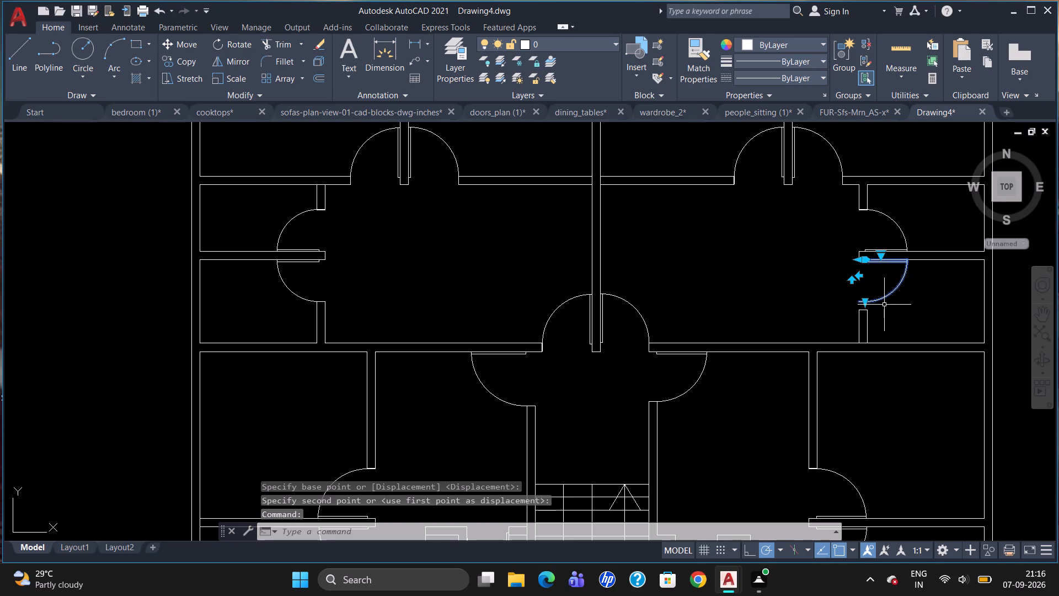
text(SC)
key(Return)
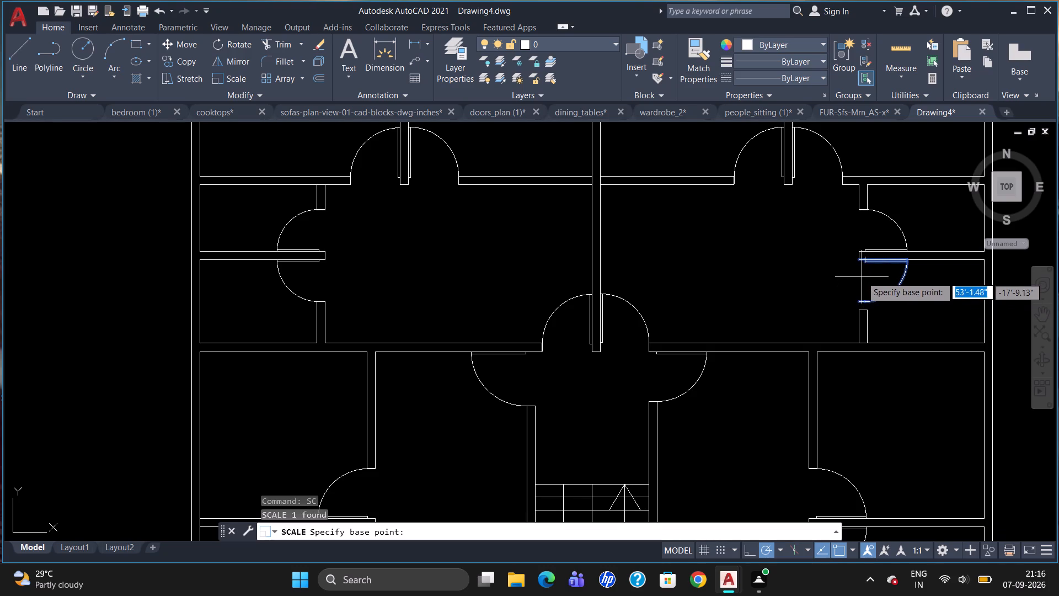
click(856, 261)
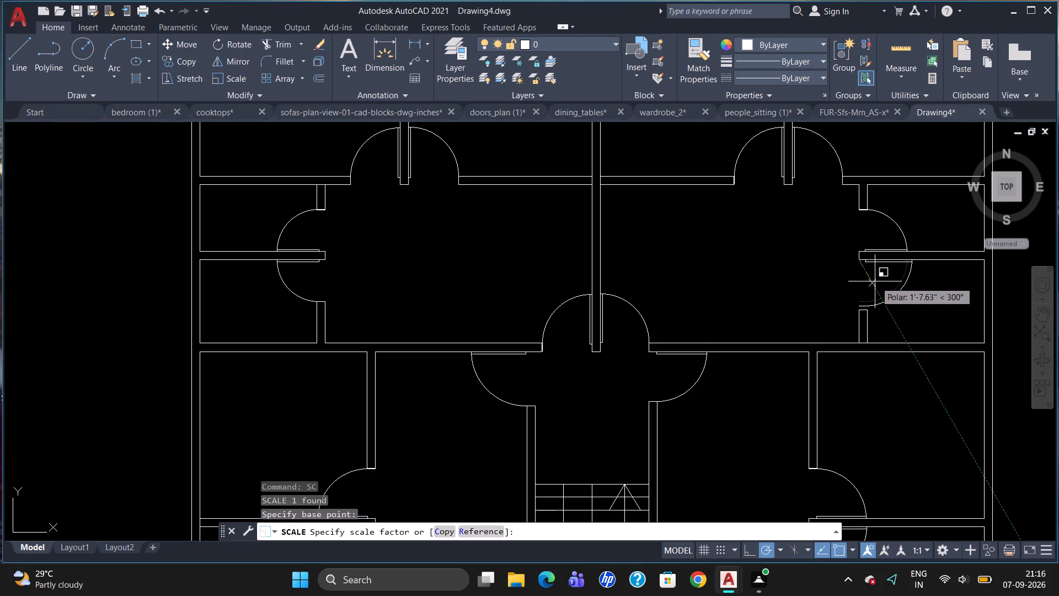
scroll(875, 282, up, 1)
click(875, 284)
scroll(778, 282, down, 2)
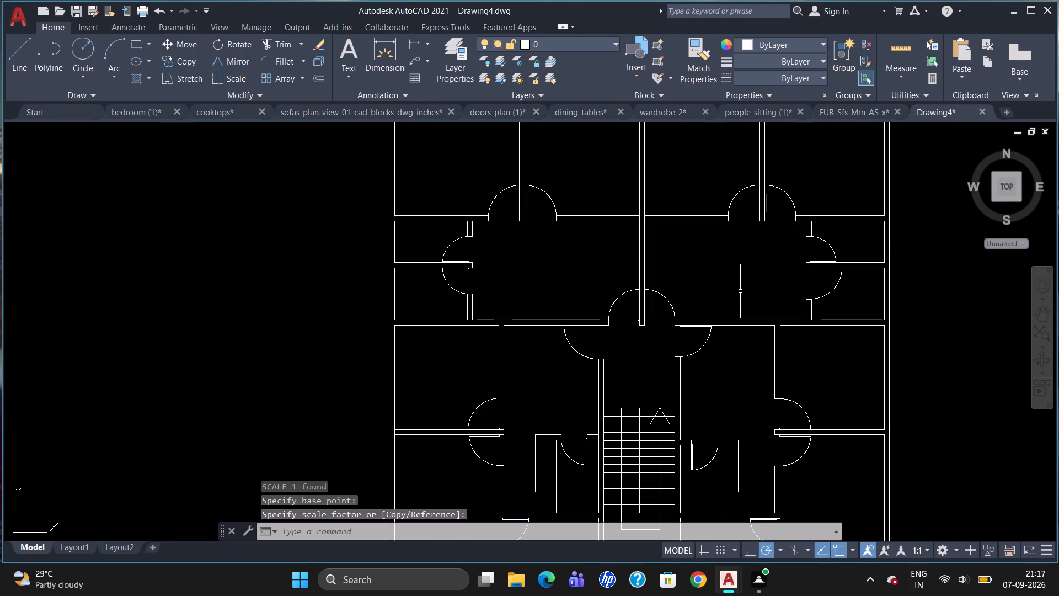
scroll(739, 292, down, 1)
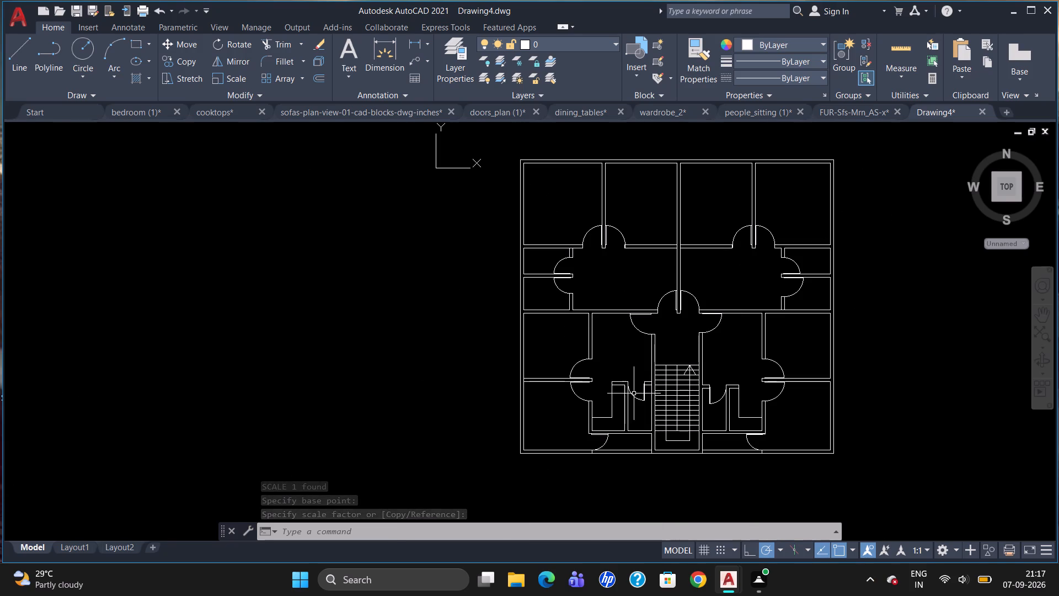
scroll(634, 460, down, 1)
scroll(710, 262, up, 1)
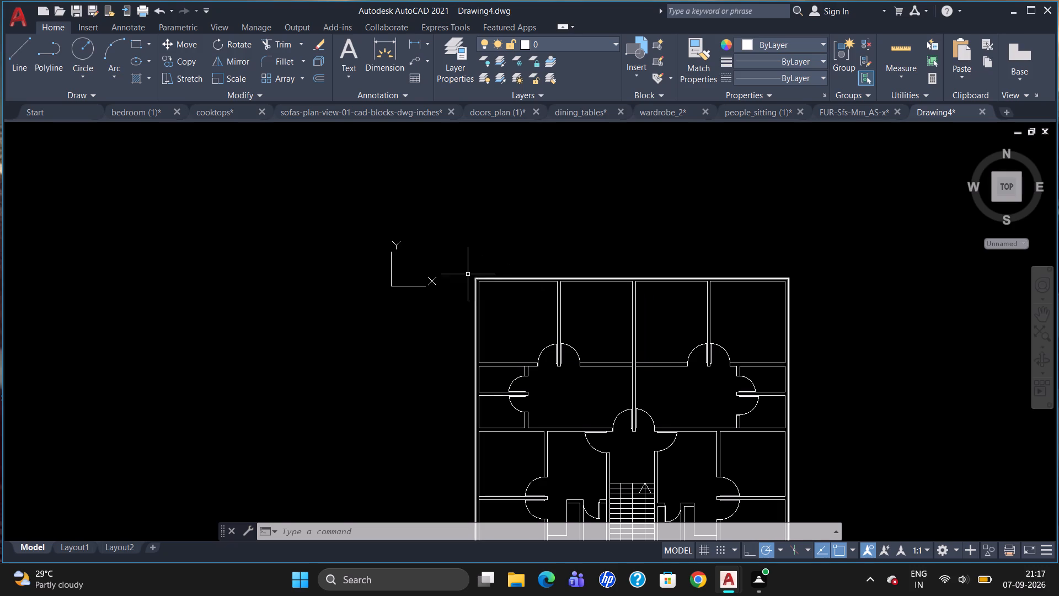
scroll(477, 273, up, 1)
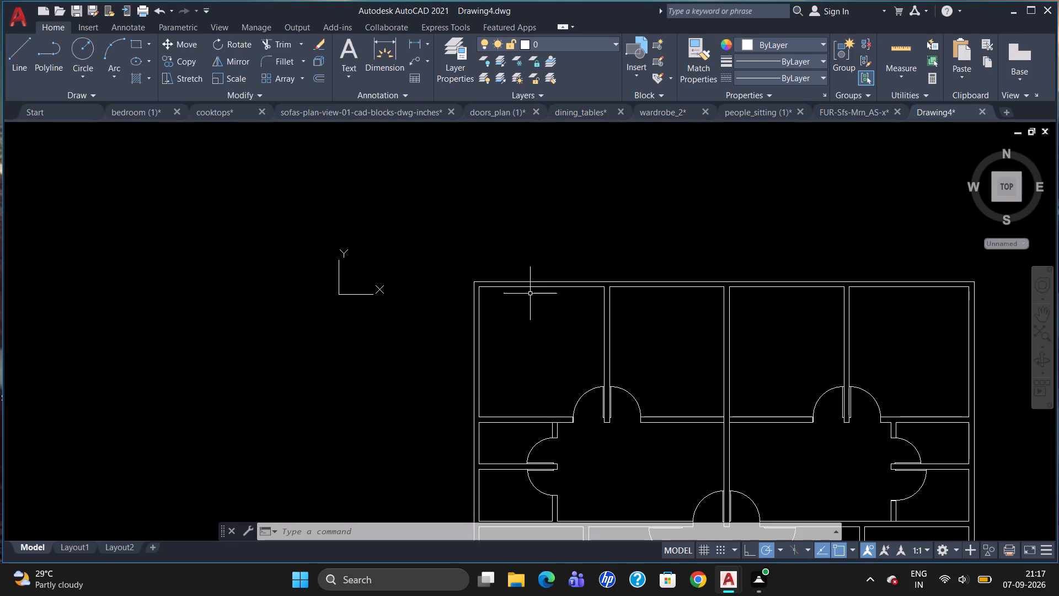
Draw a horizontal line across the northwest room, 1'6" below the north wall's inner face, from the east partition to the west wall.
key(l)
key(Return)
text(TK)
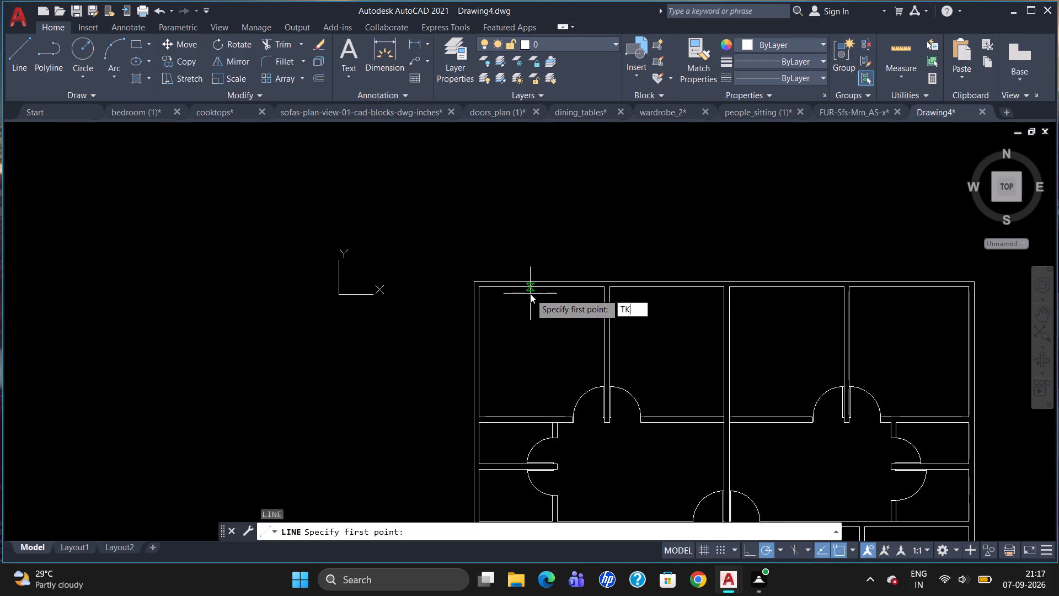
key(Return)
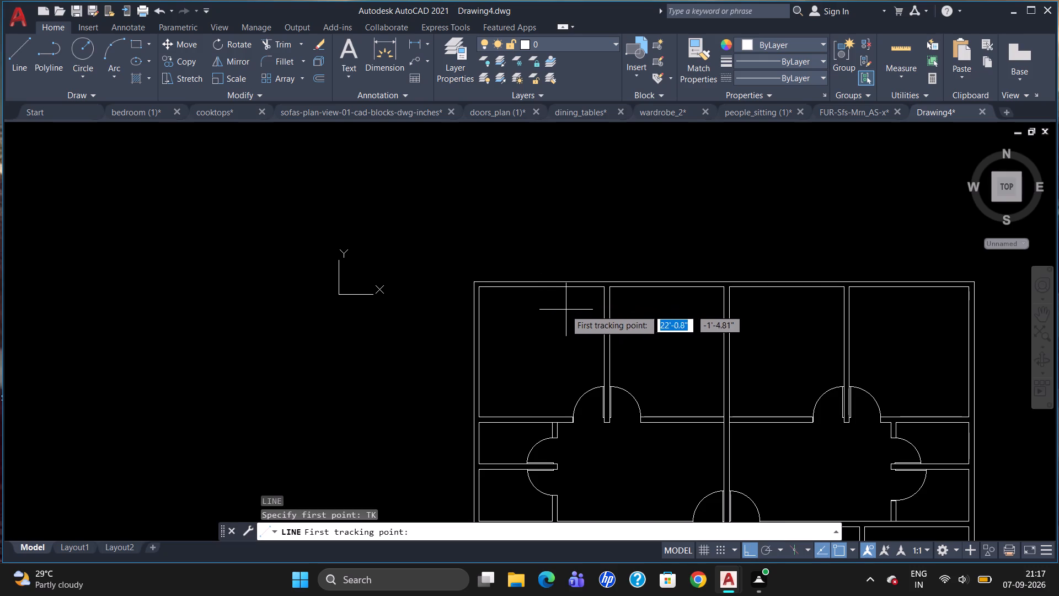
click(603, 290)
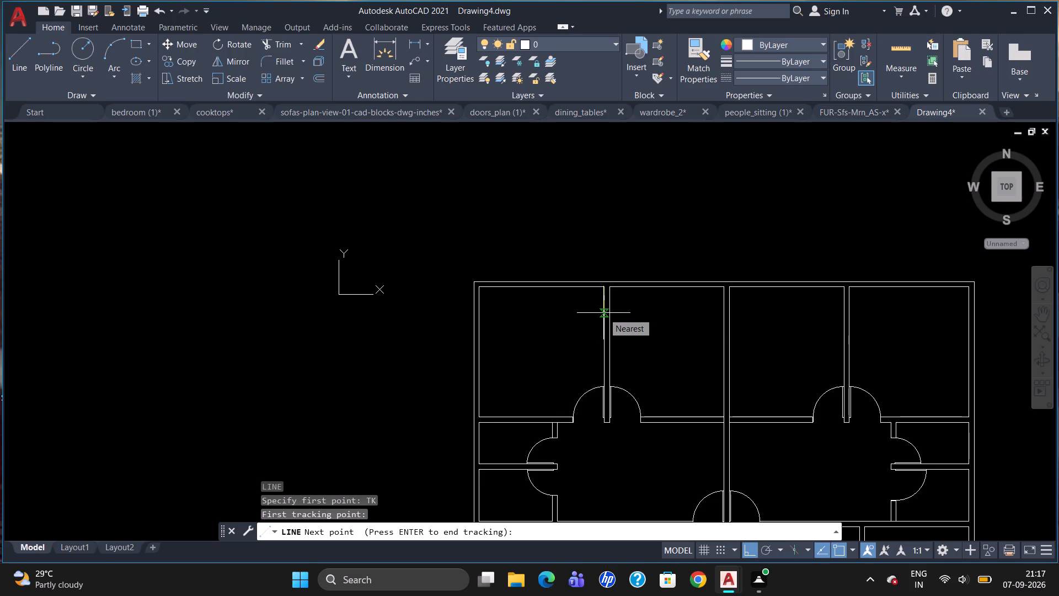
text(1'6")
key(Return)
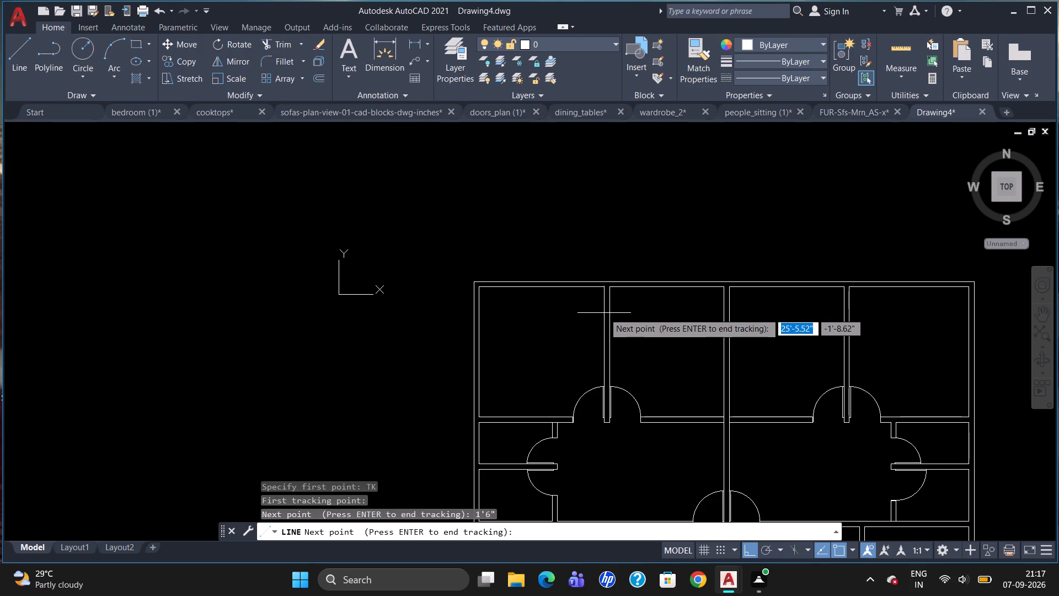
key(Return)
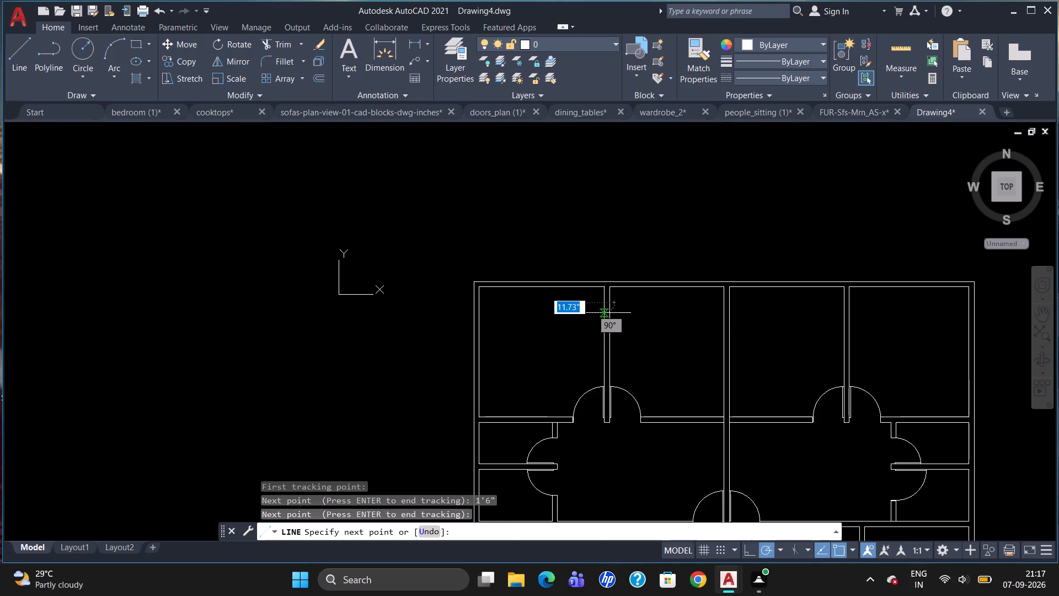
click(482, 305)
key(Escape)
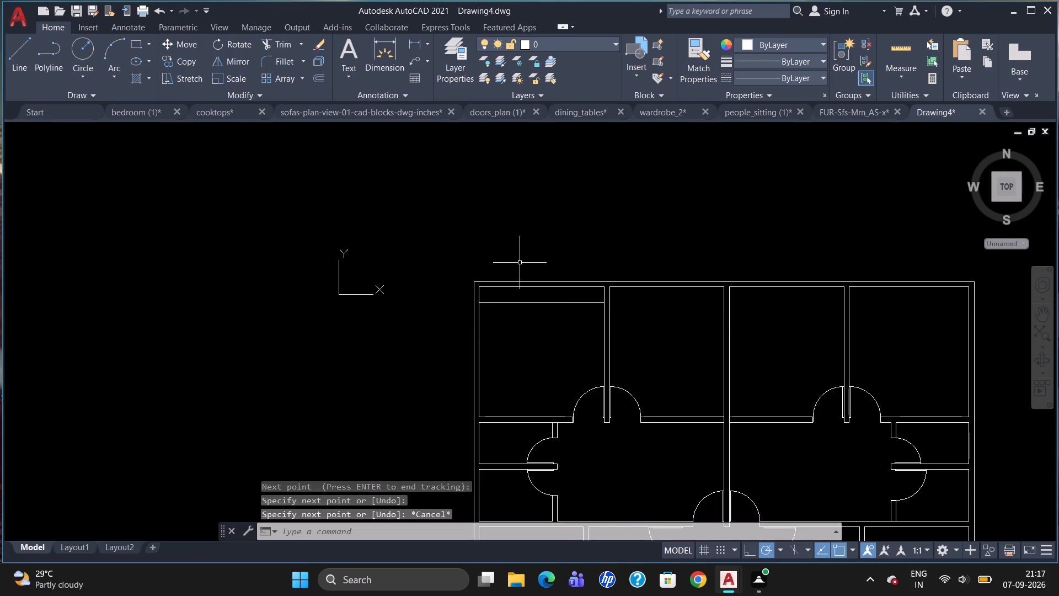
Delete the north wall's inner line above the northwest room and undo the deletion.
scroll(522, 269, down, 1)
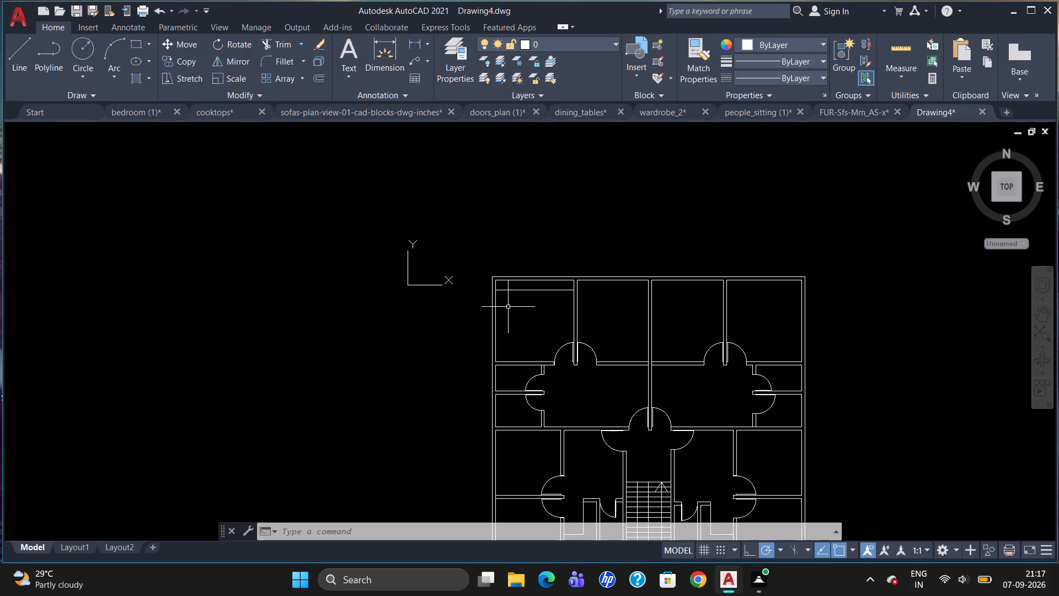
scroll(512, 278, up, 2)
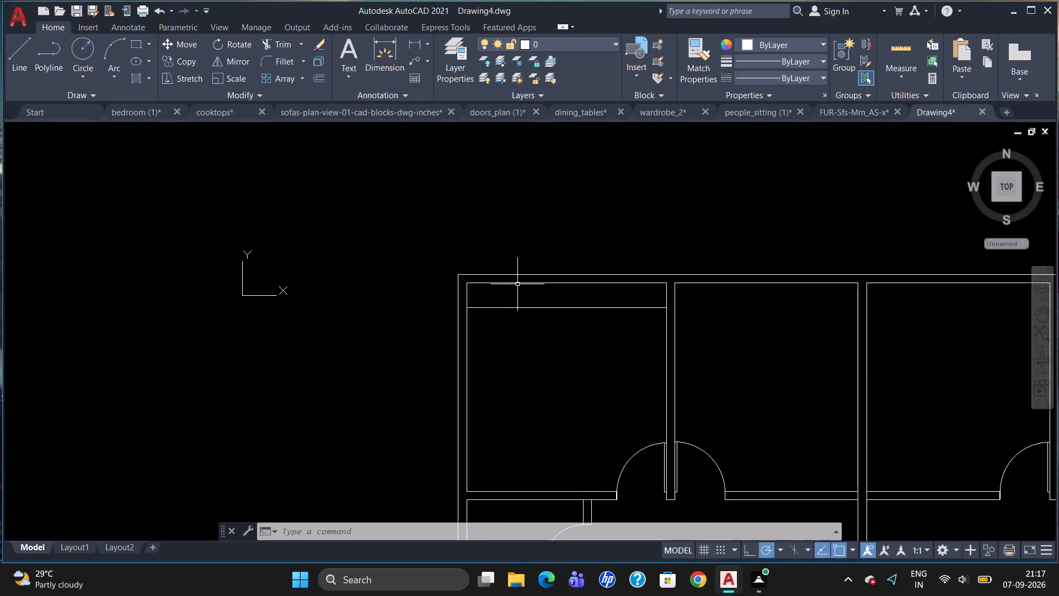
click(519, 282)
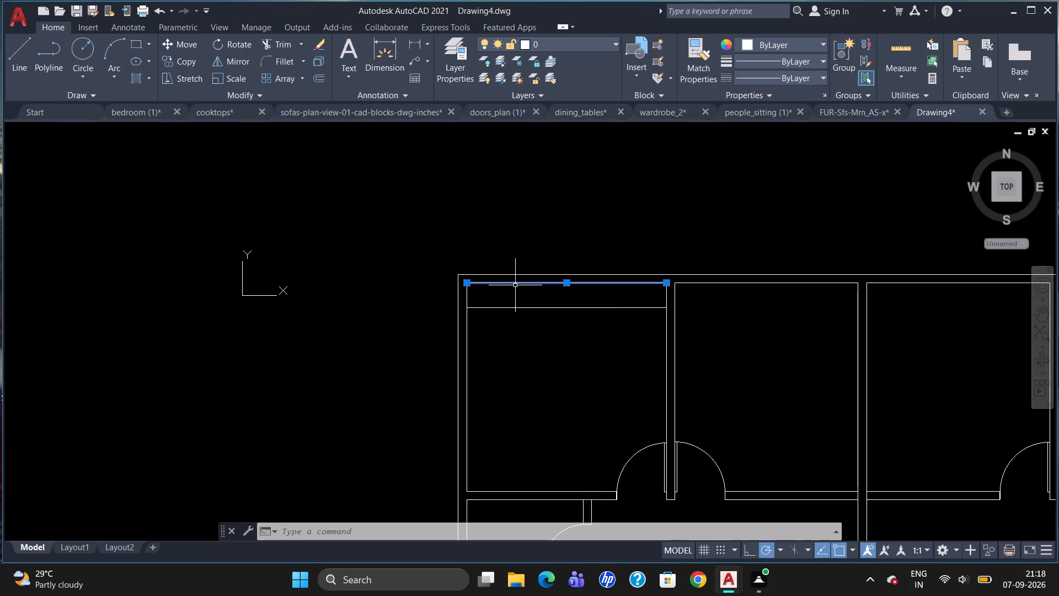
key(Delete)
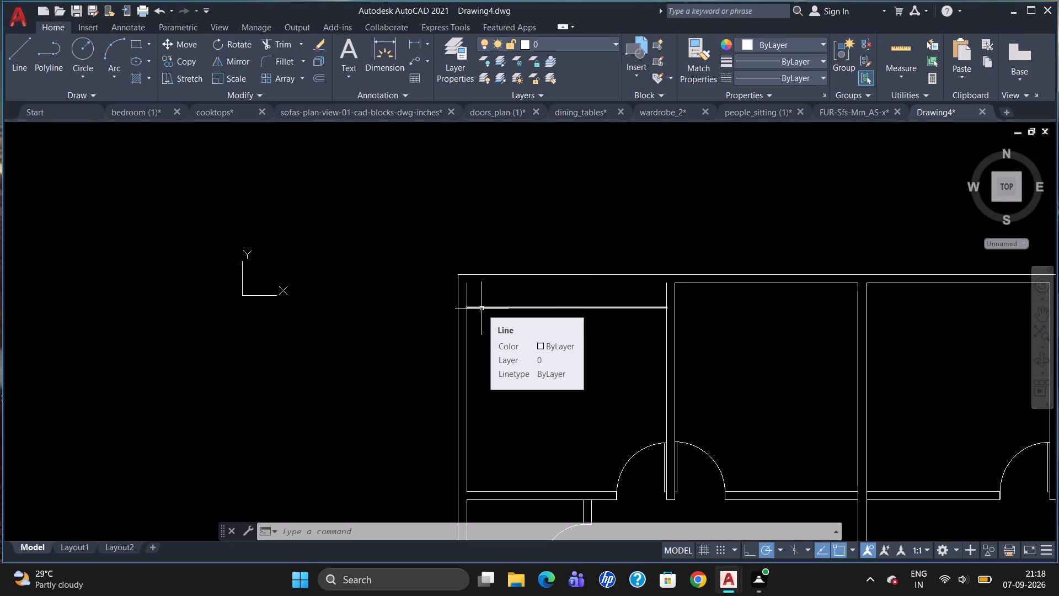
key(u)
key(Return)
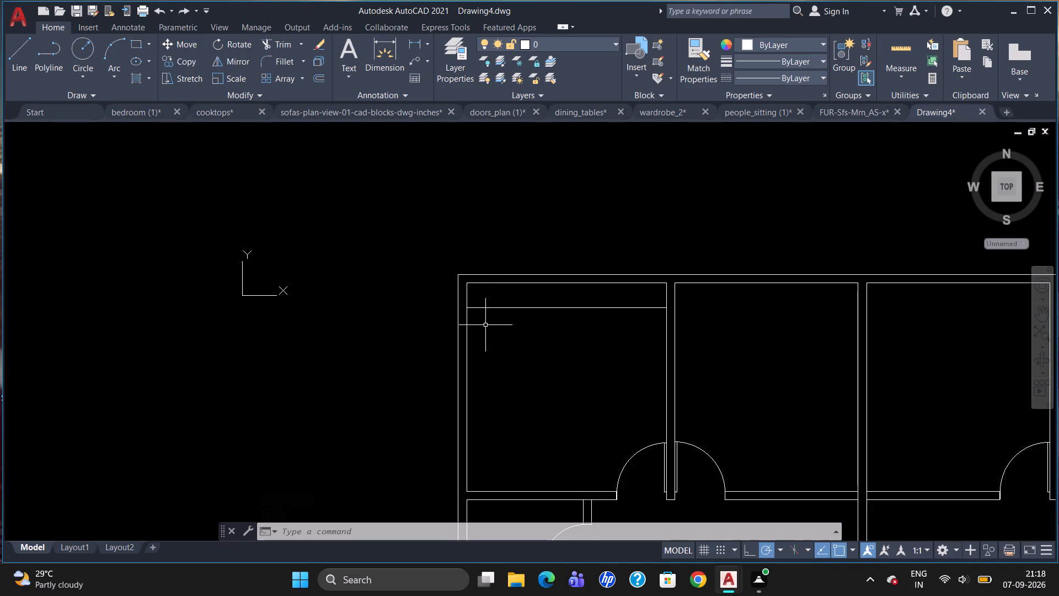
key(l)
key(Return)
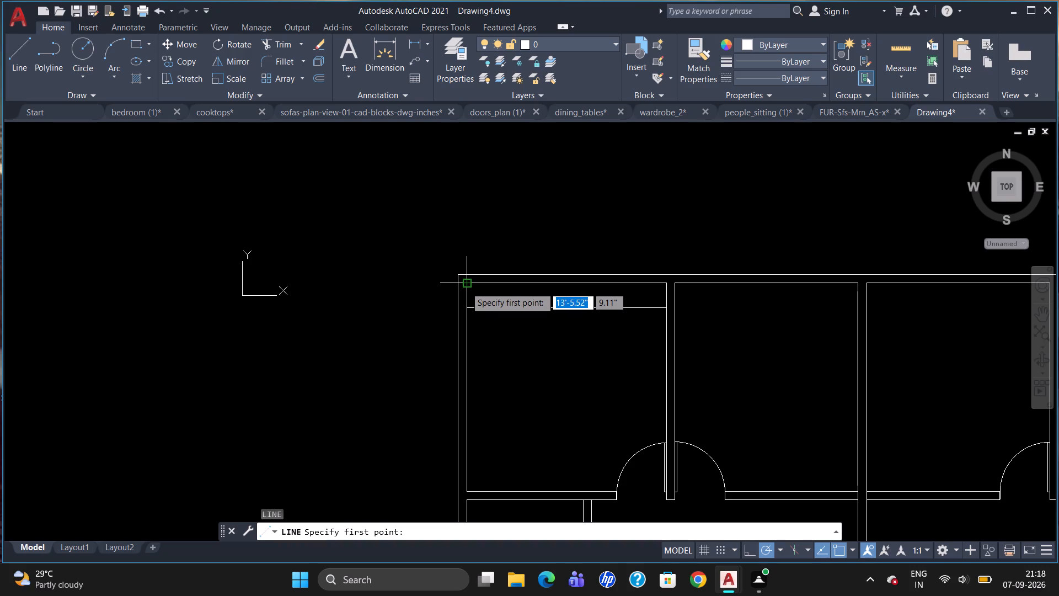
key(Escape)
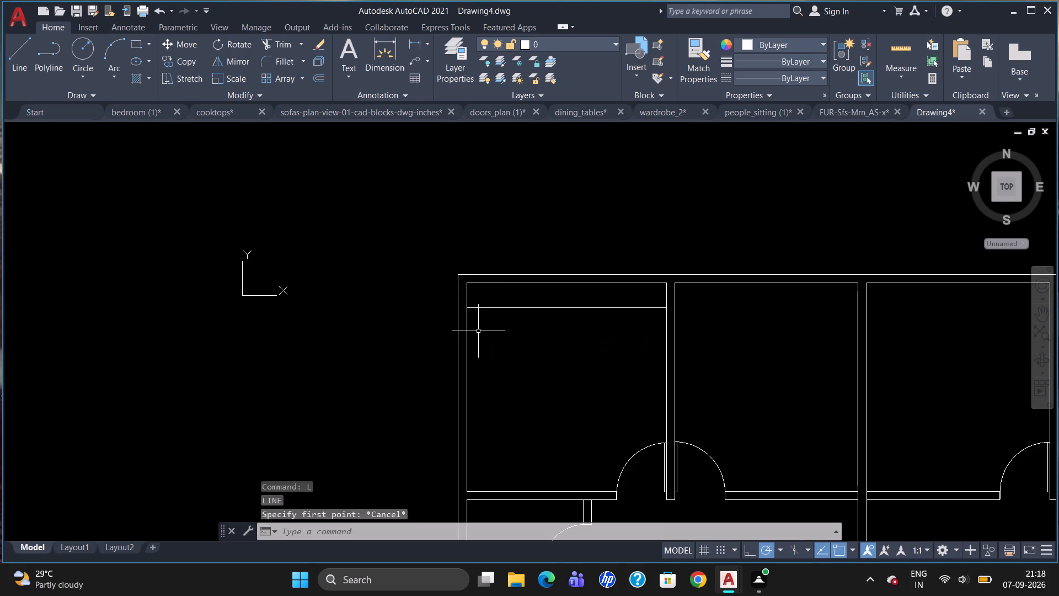
Draw a 6" line across the west wall's thickness, continuing the new horizontal line to the outer face.
key(l)
key(Return)
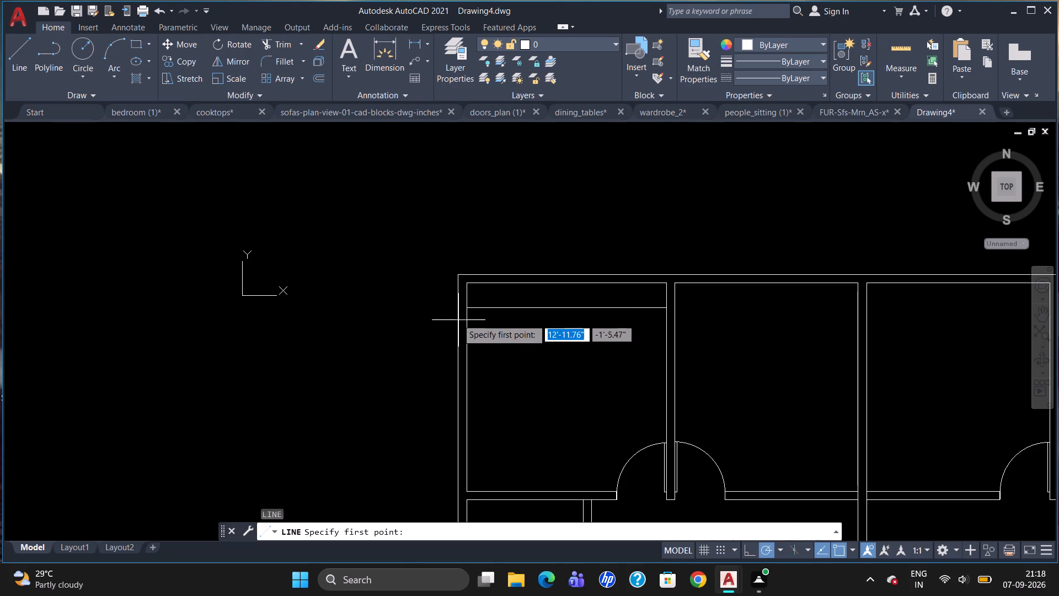
scroll(453, 312, up, 2)
click(483, 302)
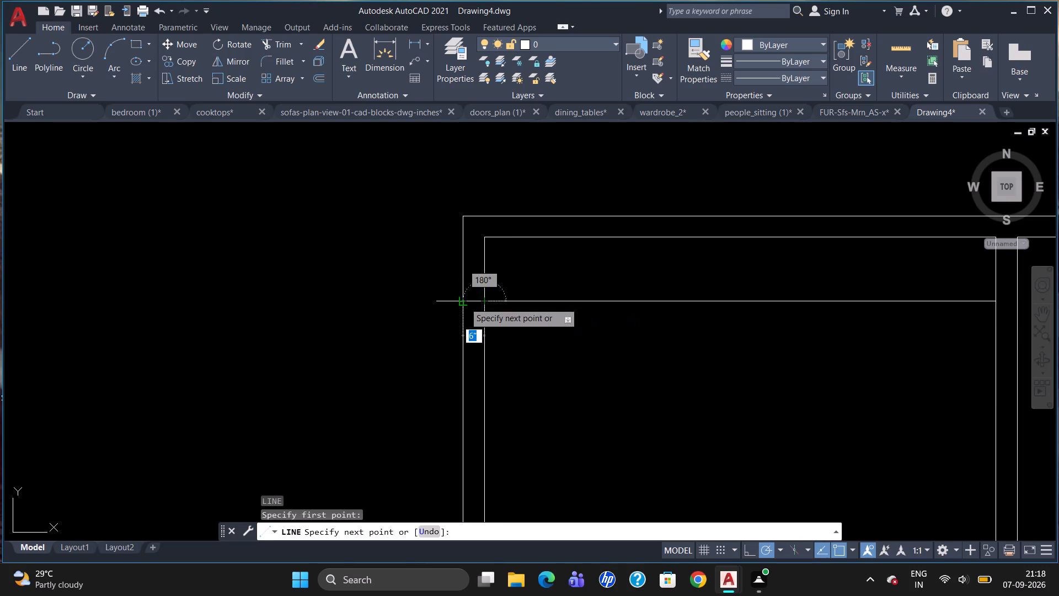
click(464, 302)
key(Escape)
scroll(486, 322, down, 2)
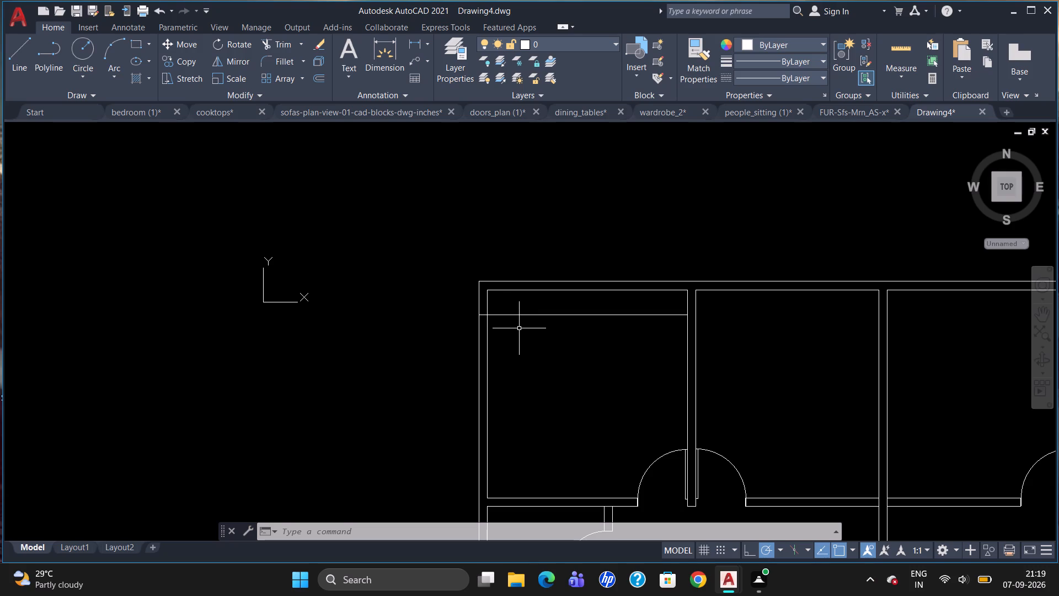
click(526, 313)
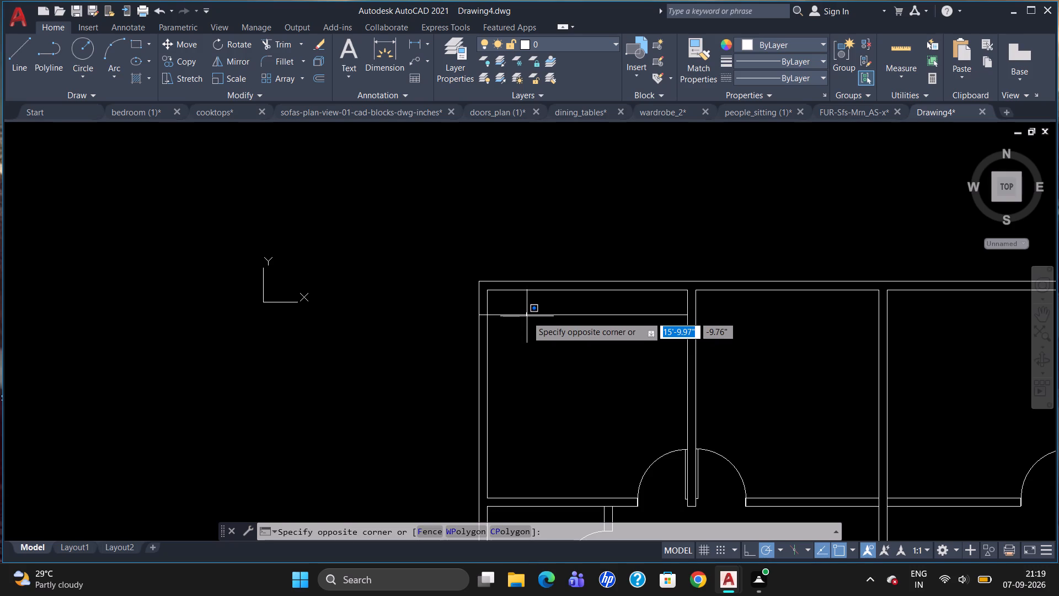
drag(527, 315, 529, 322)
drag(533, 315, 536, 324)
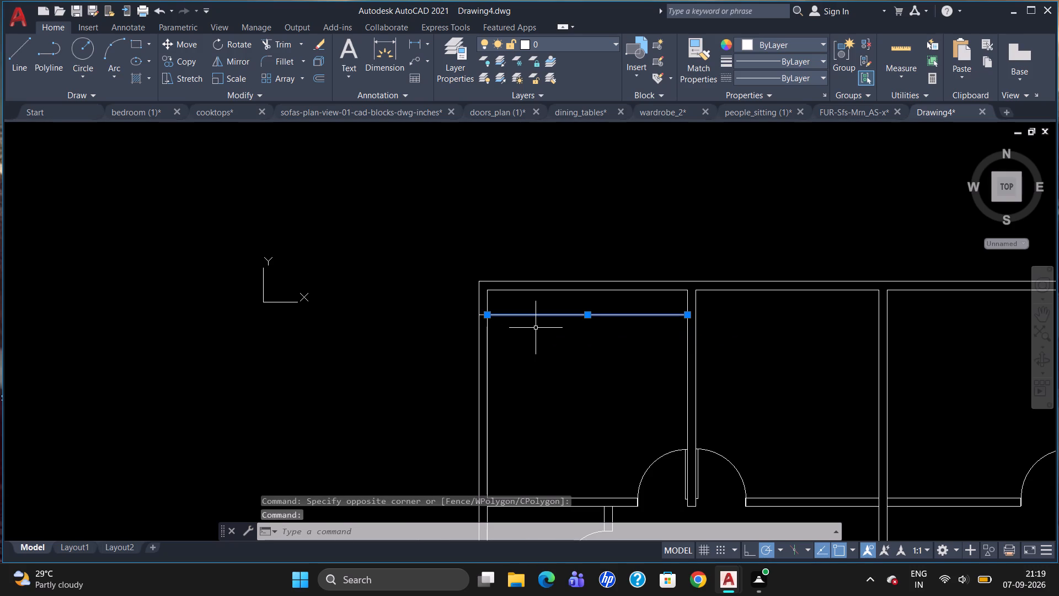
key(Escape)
Offset the northwest room's new horizontal line 6" downward to form a partition wall.
key(o)
key(Return)
text(6")
key(Return)
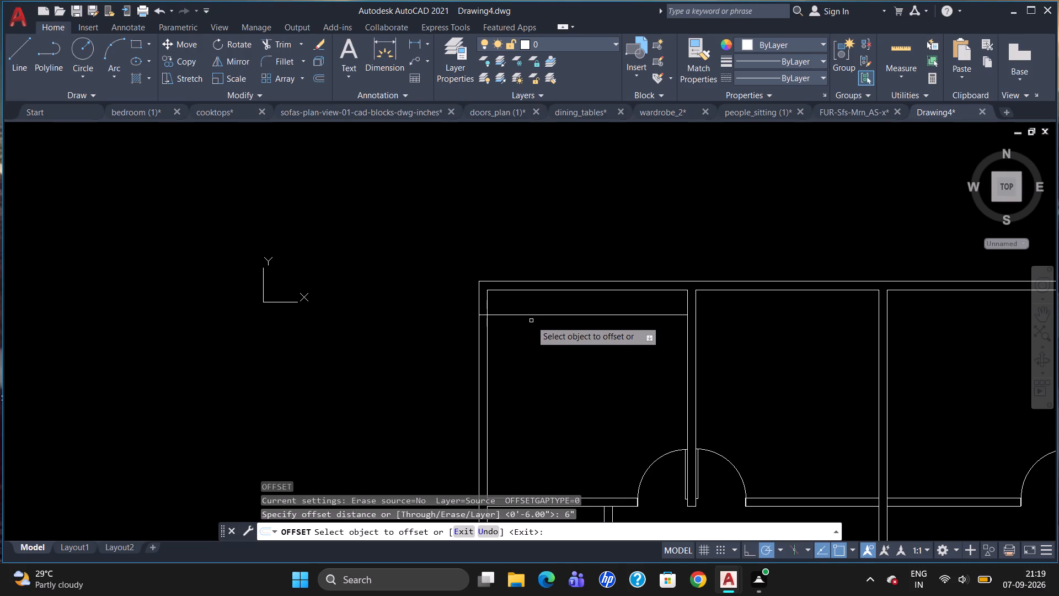
click(533, 317)
click(534, 327)
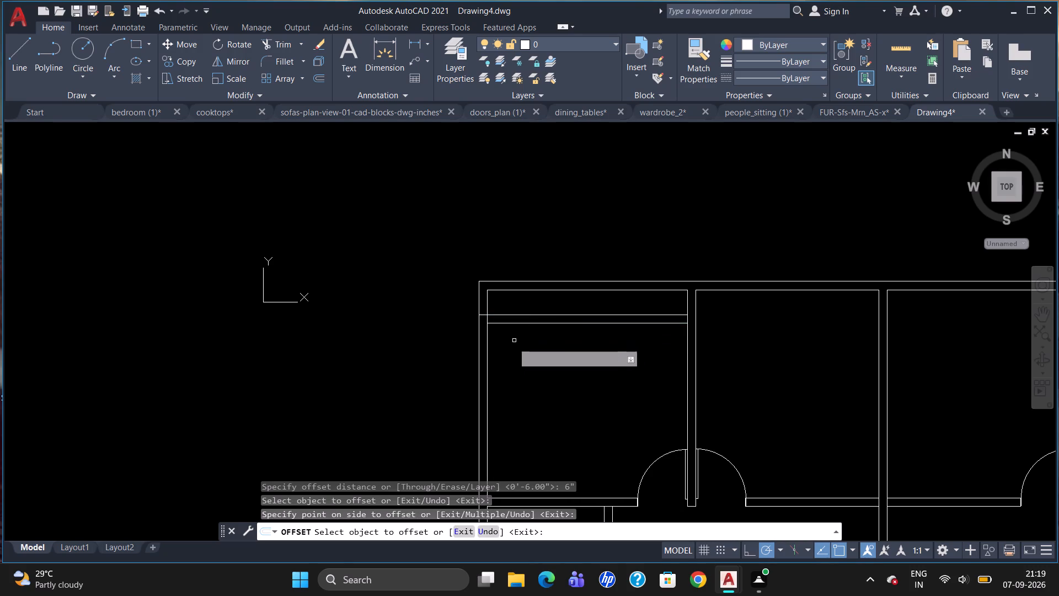
text(TR)
key(Return)
key(Return)
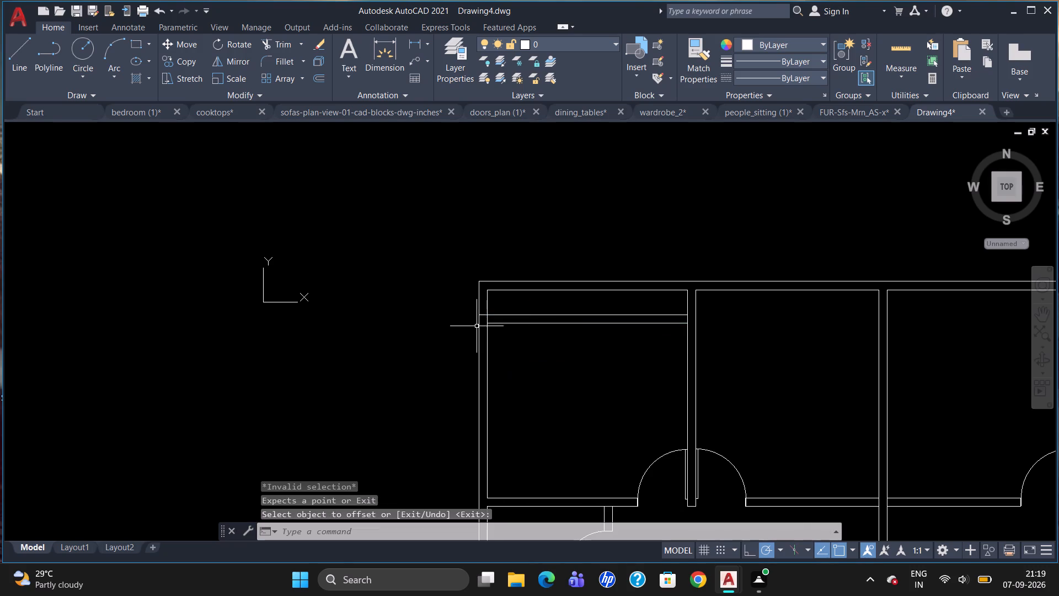
Trim the west wall's inner line between the two lines of the new partition.
scroll(490, 318, up, 2)
key(t)
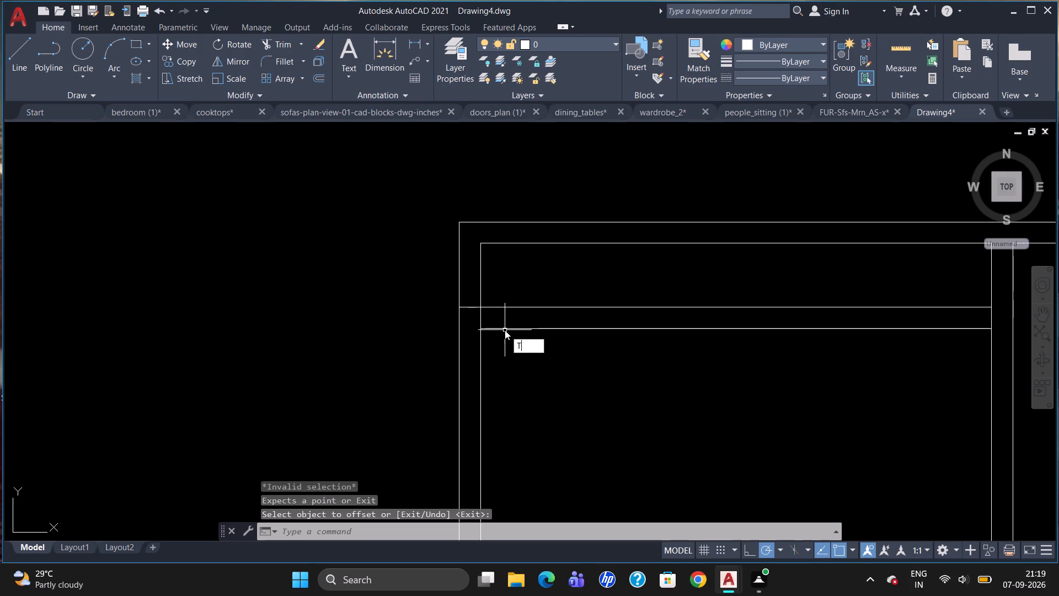
key(r)
key(Return)
key(Return)
click(482, 318)
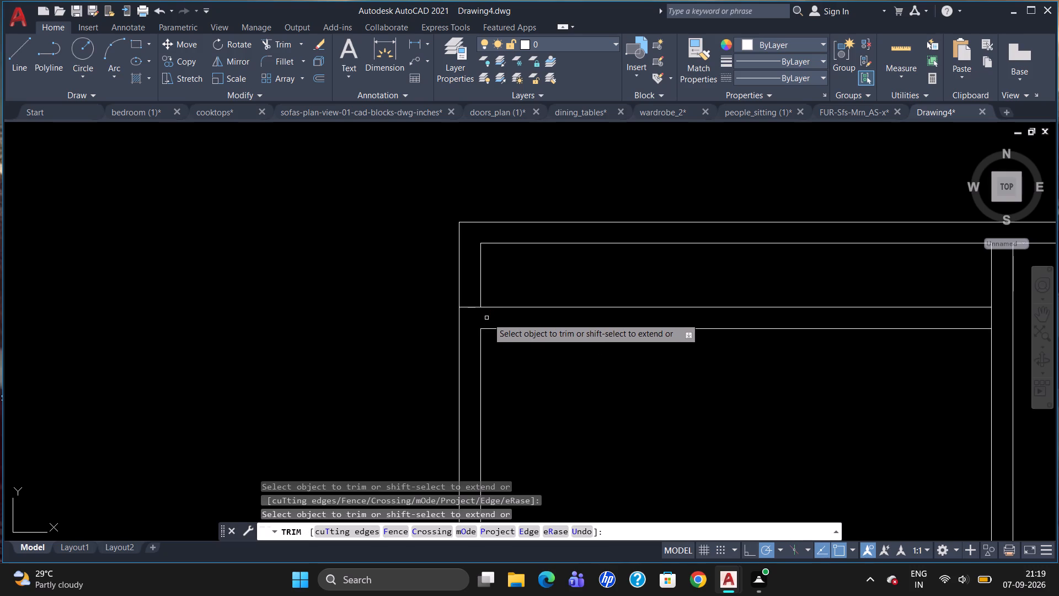
scroll(494, 320, down, 1)
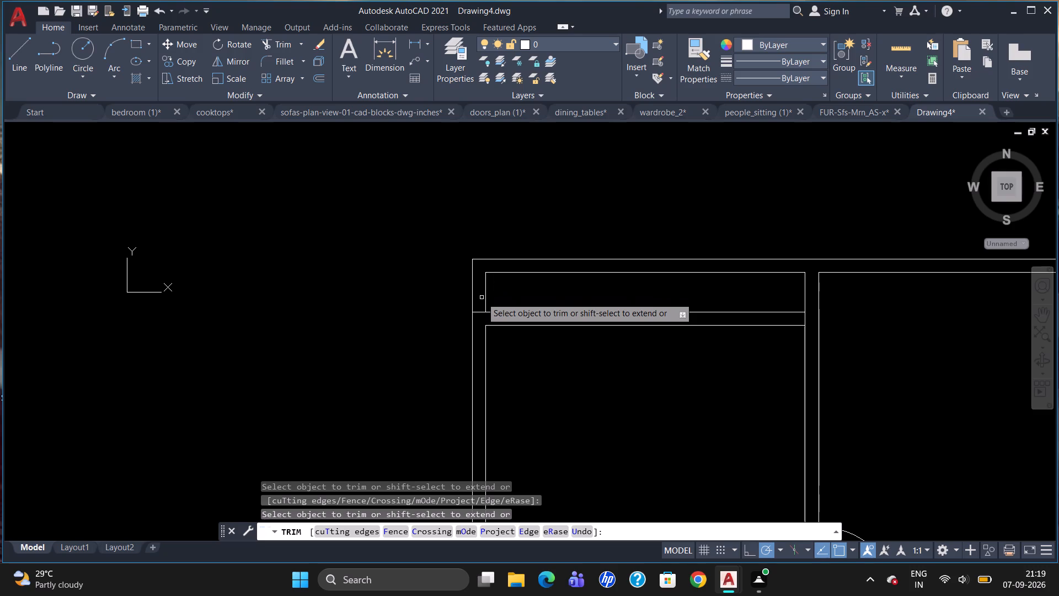
key(Escape)
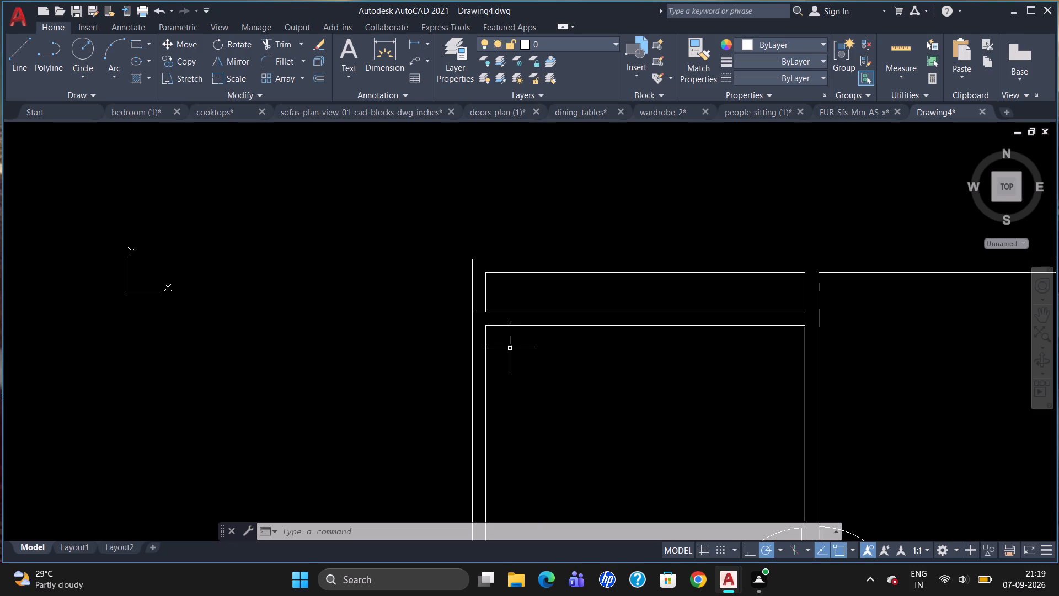
Draw a short line across the new partition's thickness, 4' from the west wall's inner face, as a door jamb.
key(l)
key(Return)
text(TK)
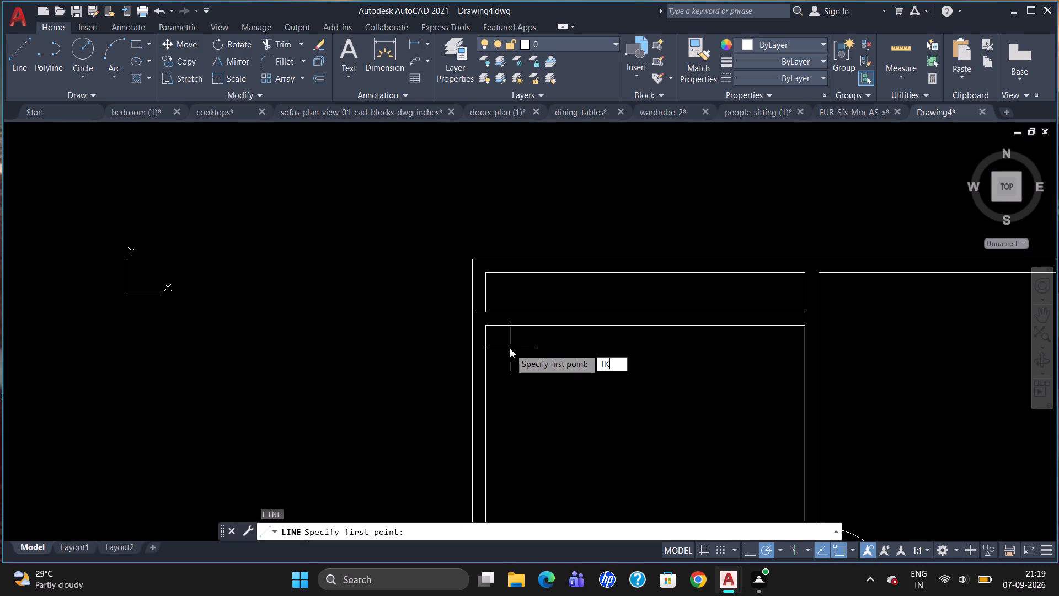
key(Return)
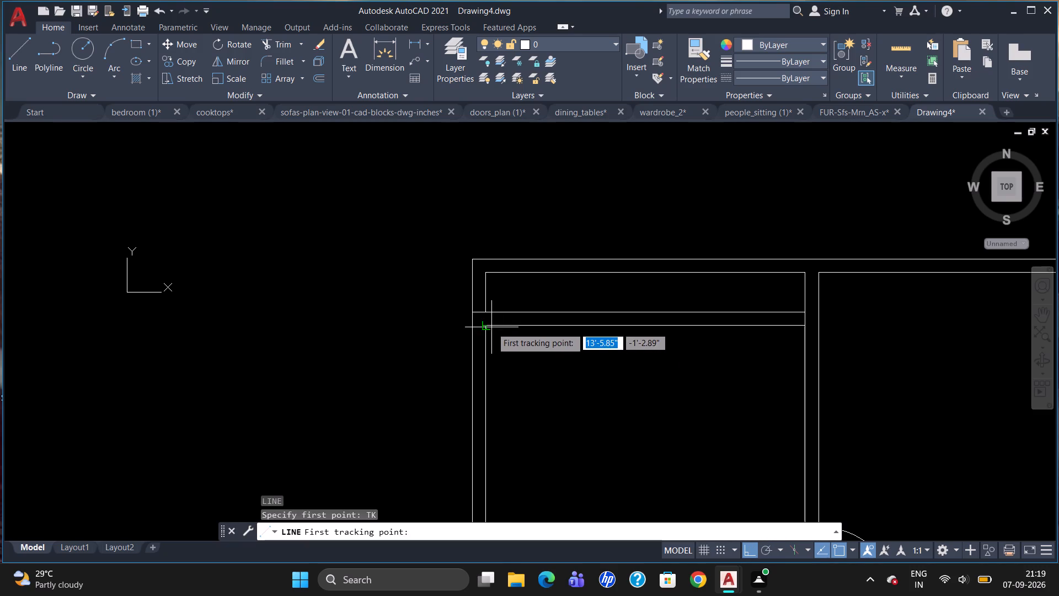
click(491, 327)
text(4')
key(Return)
key(Return)
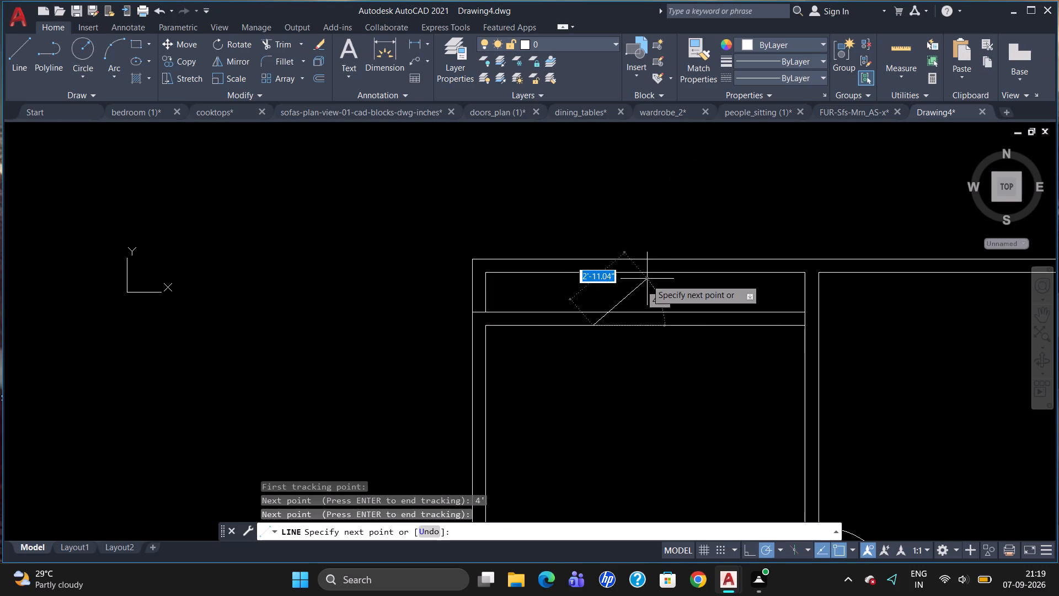
click(596, 308)
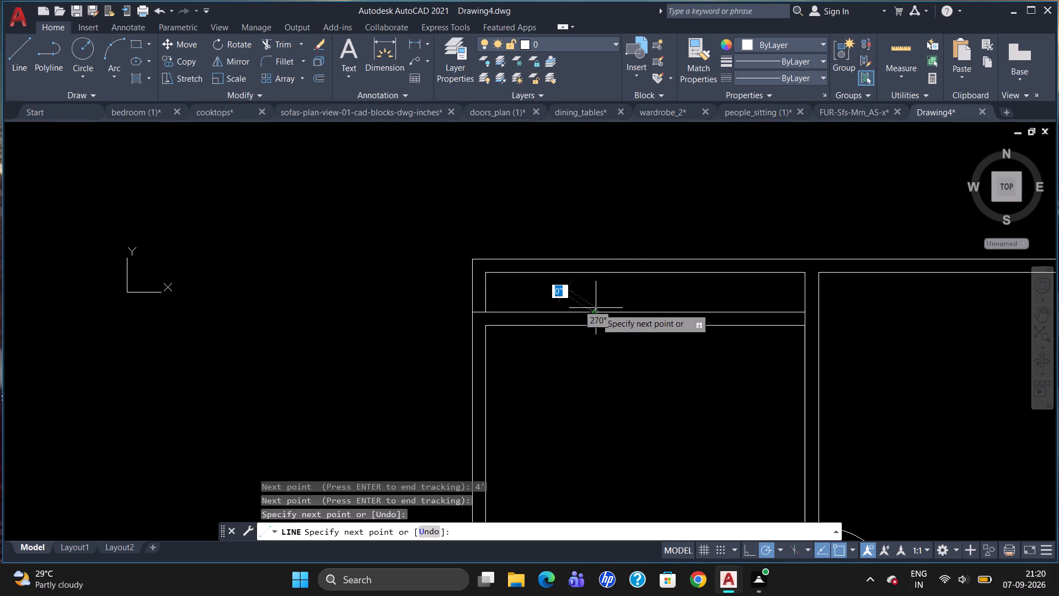
key(Escape)
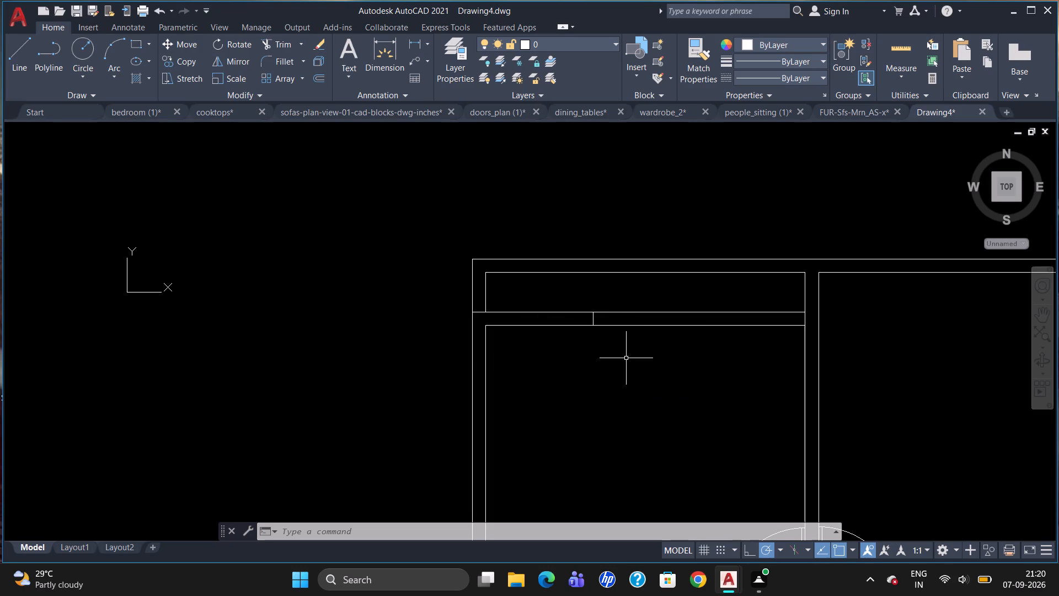
Offset the door jamb line 2'6" to the east along the new partition.
key(o)
key(Return)
key(2)
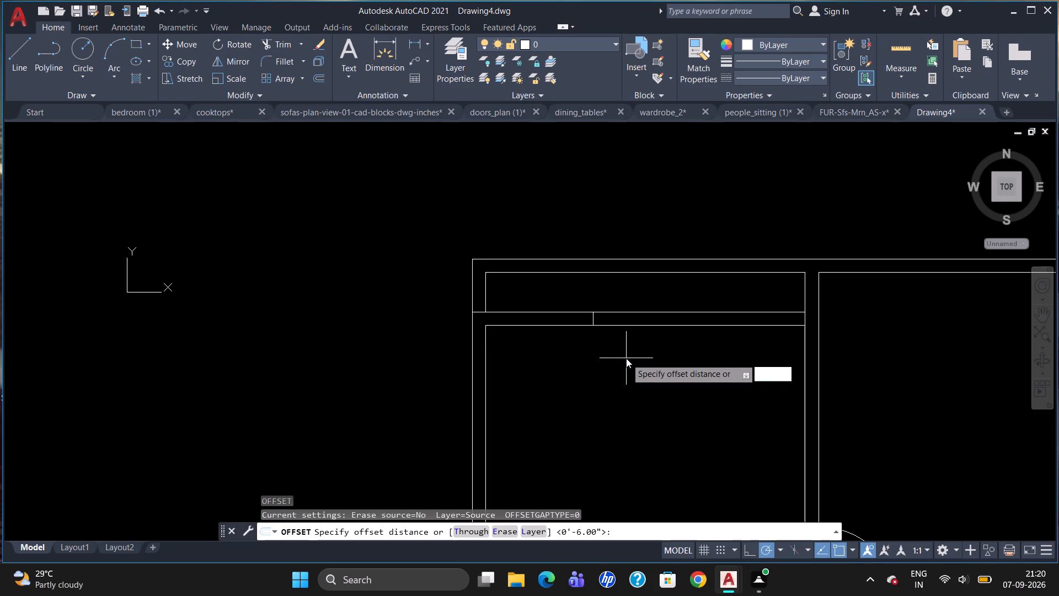
text('6")
key(Return)
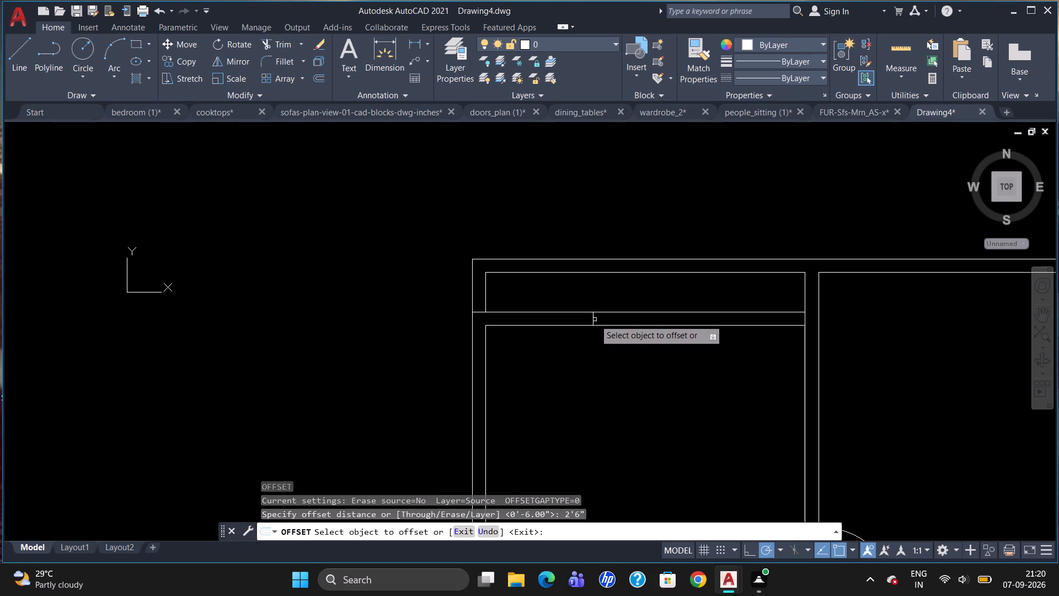
drag(592, 317, 608, 318)
click(661, 318)
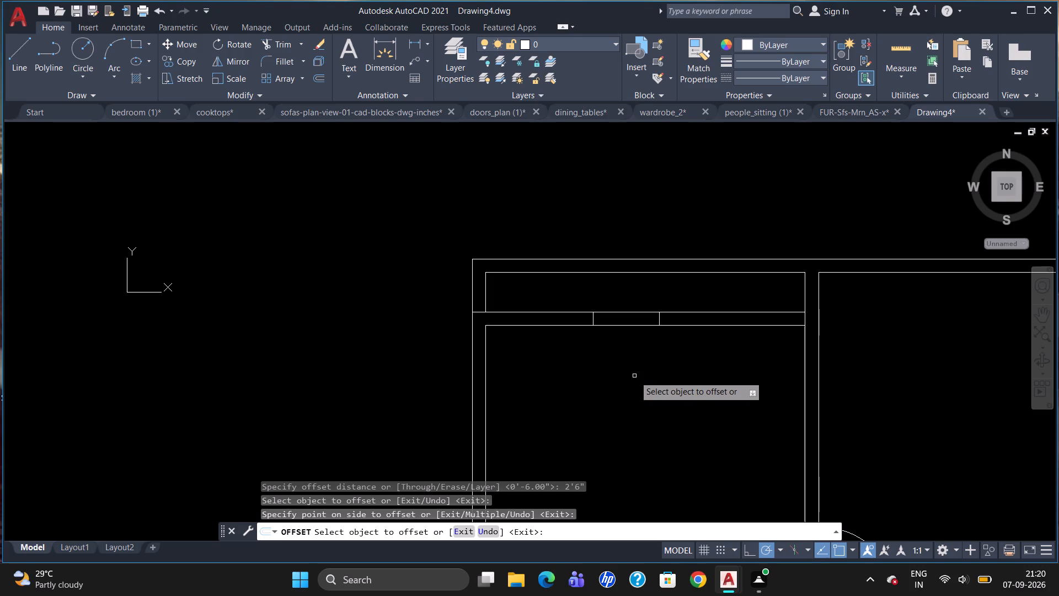
key(Escape)
Trim both partition lines between the two jamb lines to open the doorway.
text(TR)
key(Return)
key(Return)
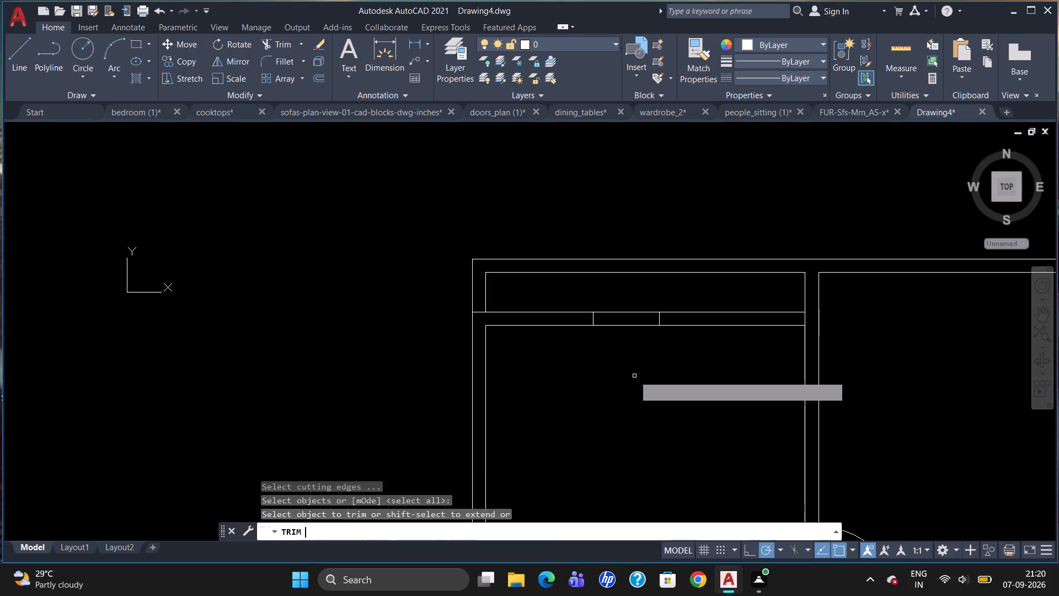
drag(621, 302, 628, 372)
click(628, 371)
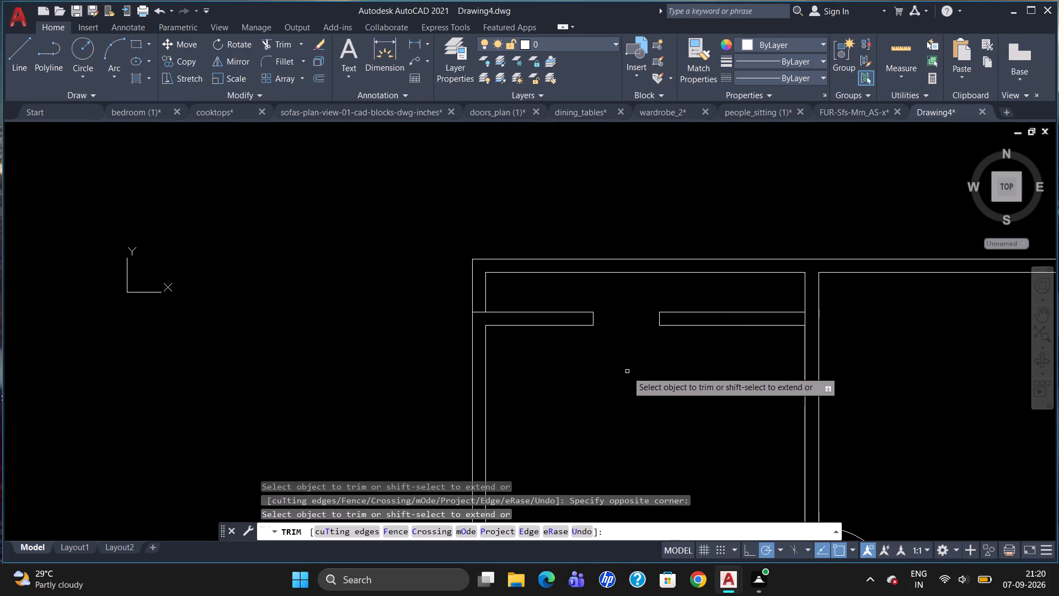
Erase the upper line of the partition segment east of the doorway in the northwest room.
key(Escape)
click(724, 312)
key(Delete)
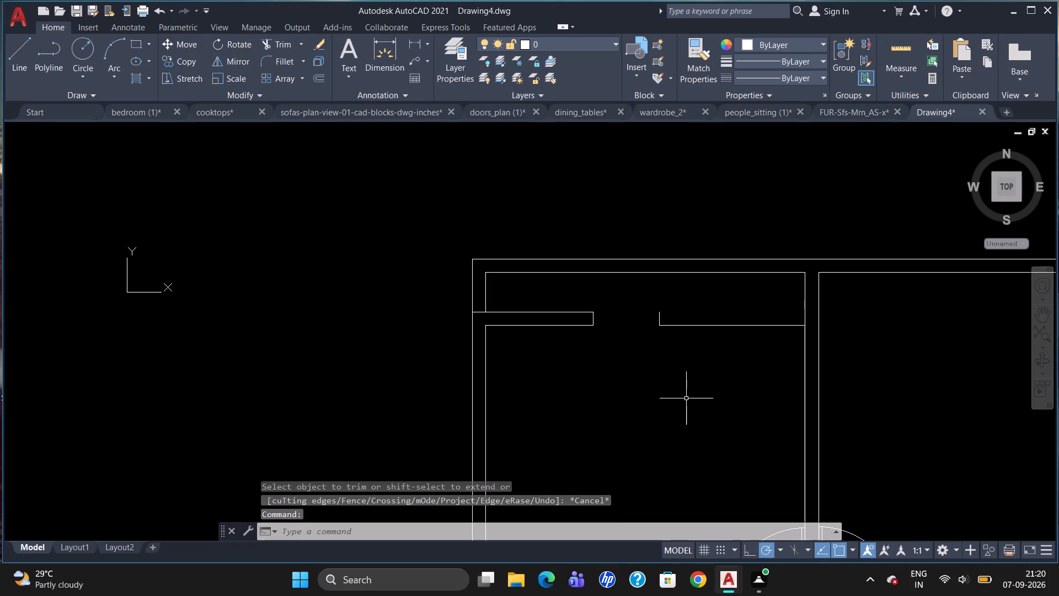
Draw a line from the top of the east door jamb north to the north wall's inner line.
key(l)
key(Return)
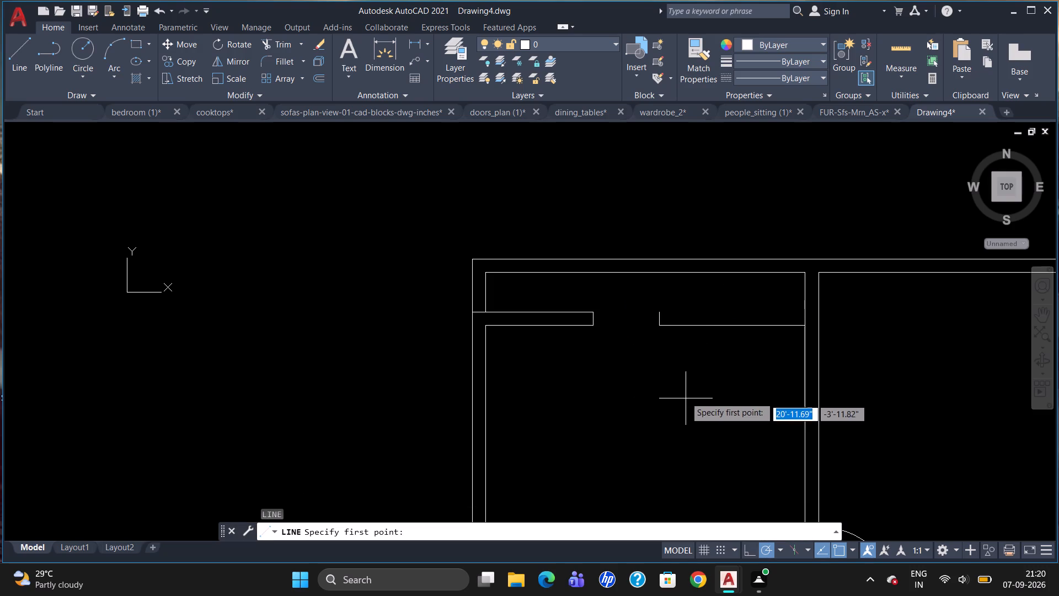
click(662, 312)
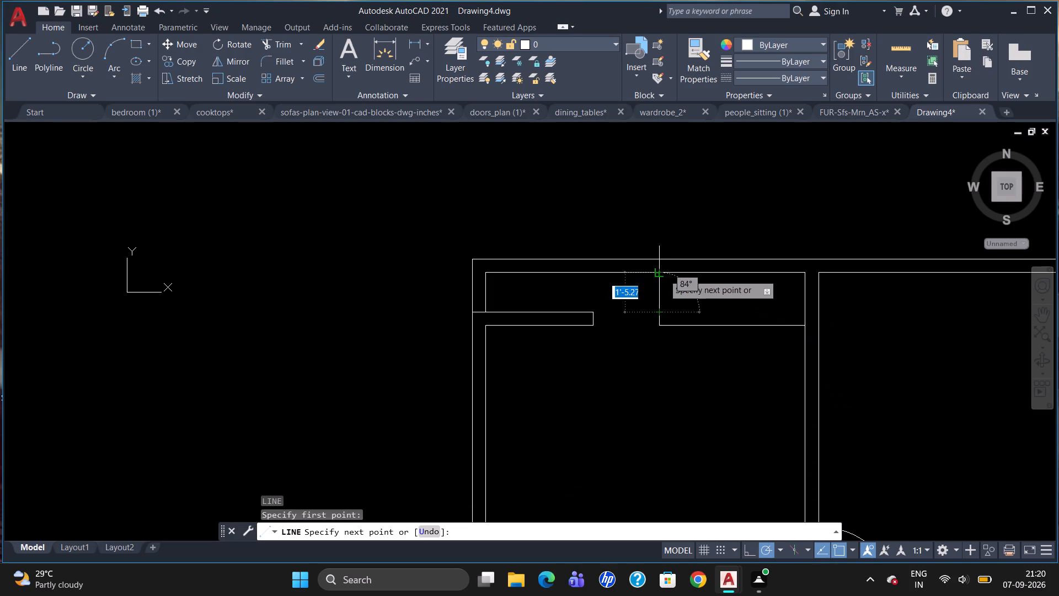
click(659, 274)
key(Escape)
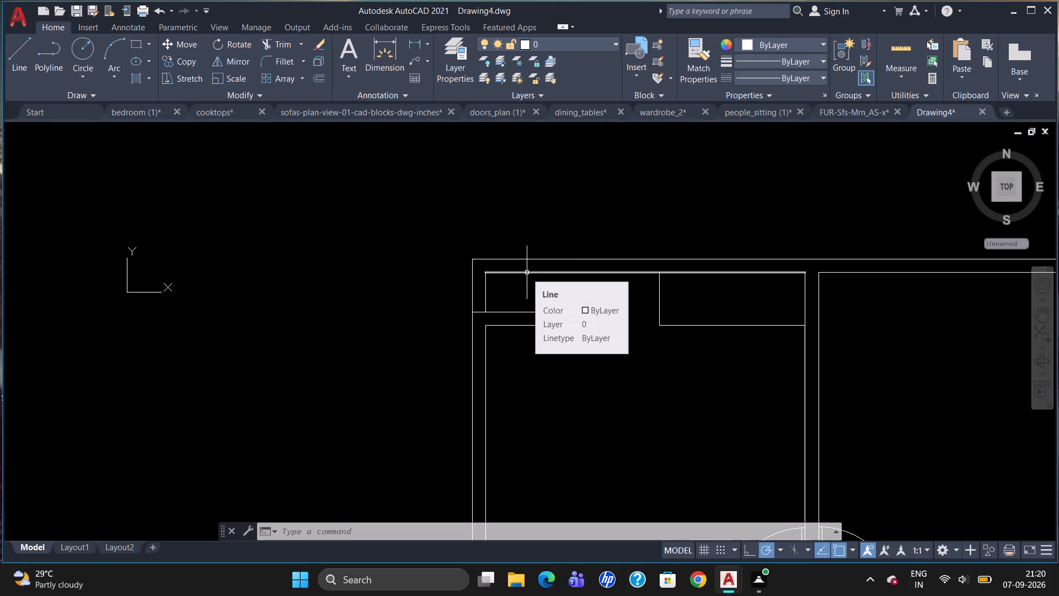
Trim the north wall's inner line between the west wall and the extended east jamb line.
scroll(563, 331, down, 1)
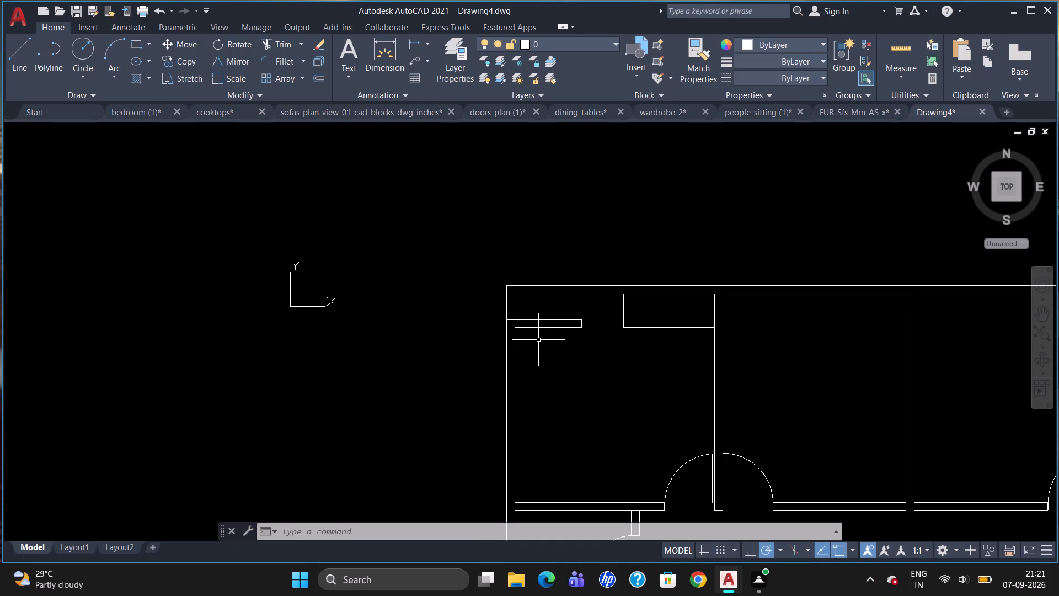
key(r)
key(BackSpace)
text(TR)
key(Return)
key(Return)
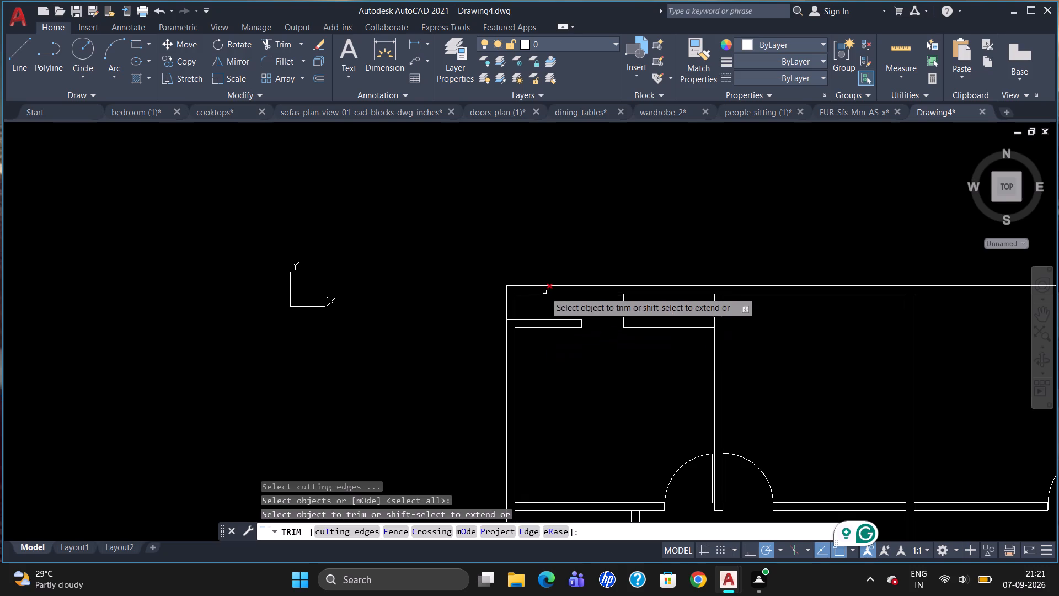
click(546, 294)
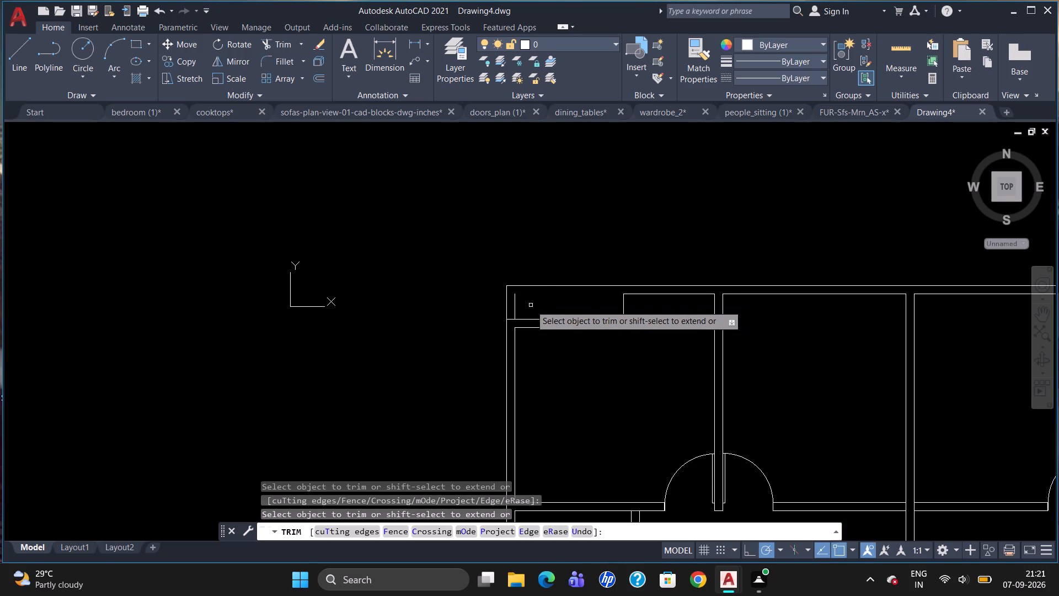
key(Escape)
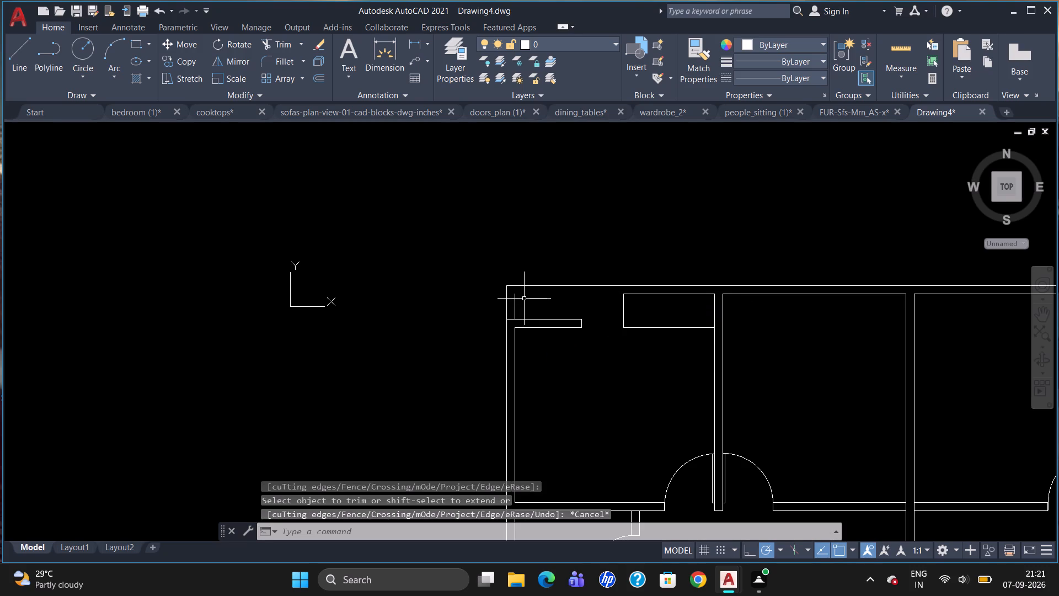
Erase the short inner line of the west wall north of the new partition.
click(514, 307)
key(Delete)
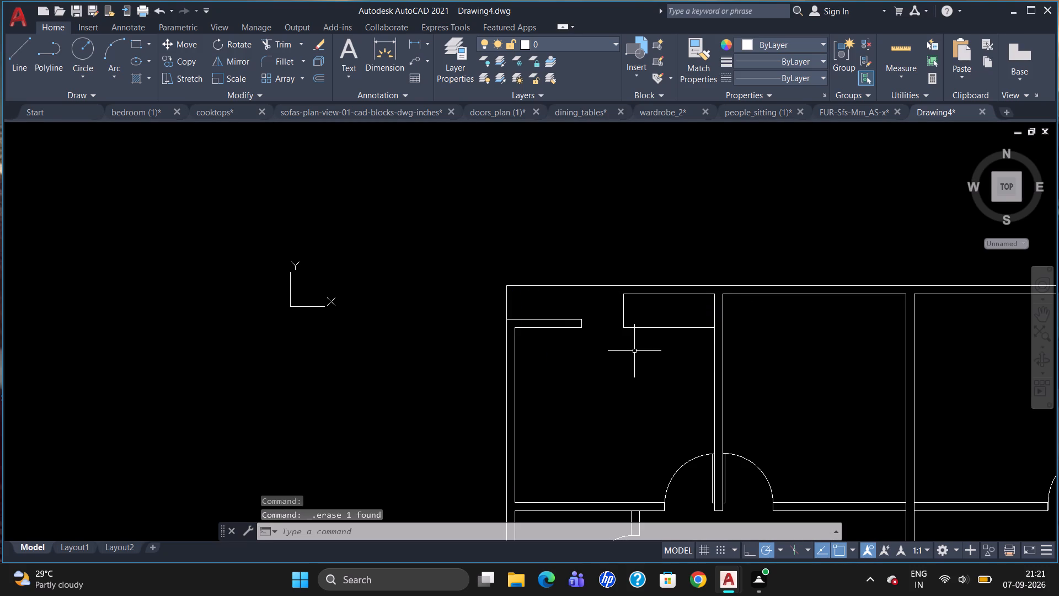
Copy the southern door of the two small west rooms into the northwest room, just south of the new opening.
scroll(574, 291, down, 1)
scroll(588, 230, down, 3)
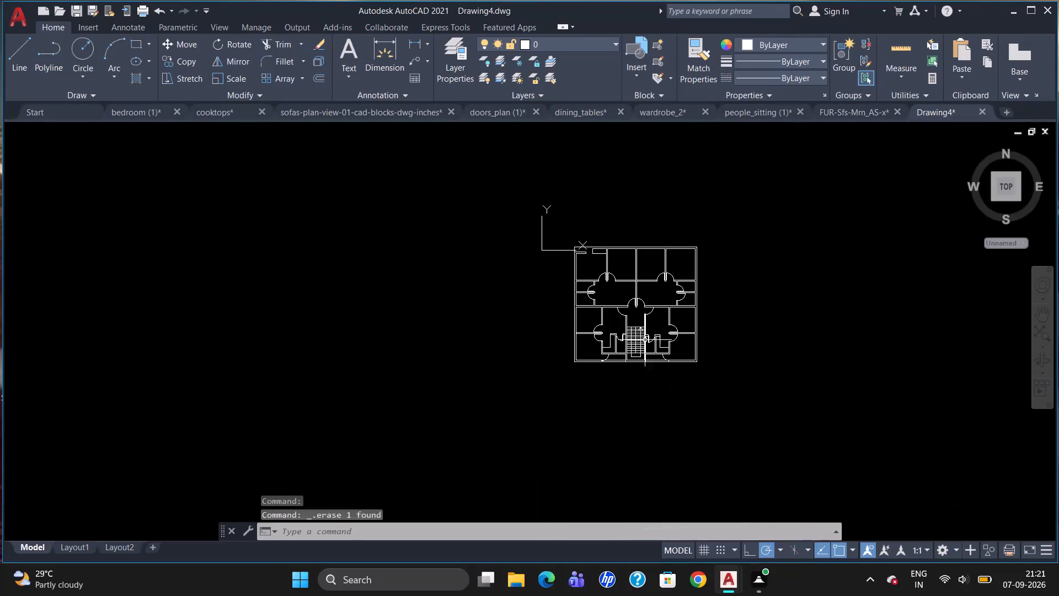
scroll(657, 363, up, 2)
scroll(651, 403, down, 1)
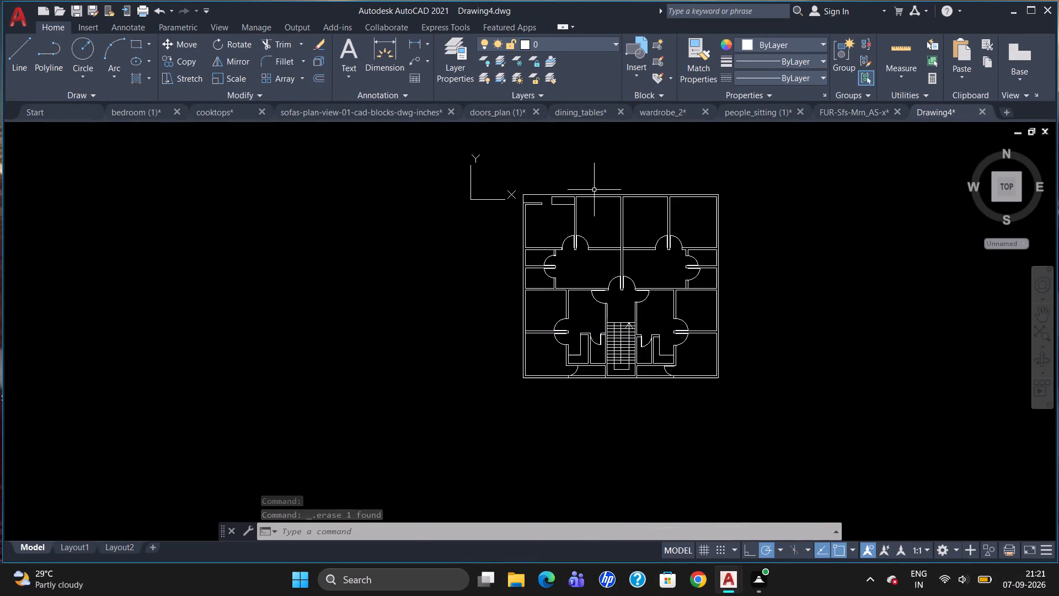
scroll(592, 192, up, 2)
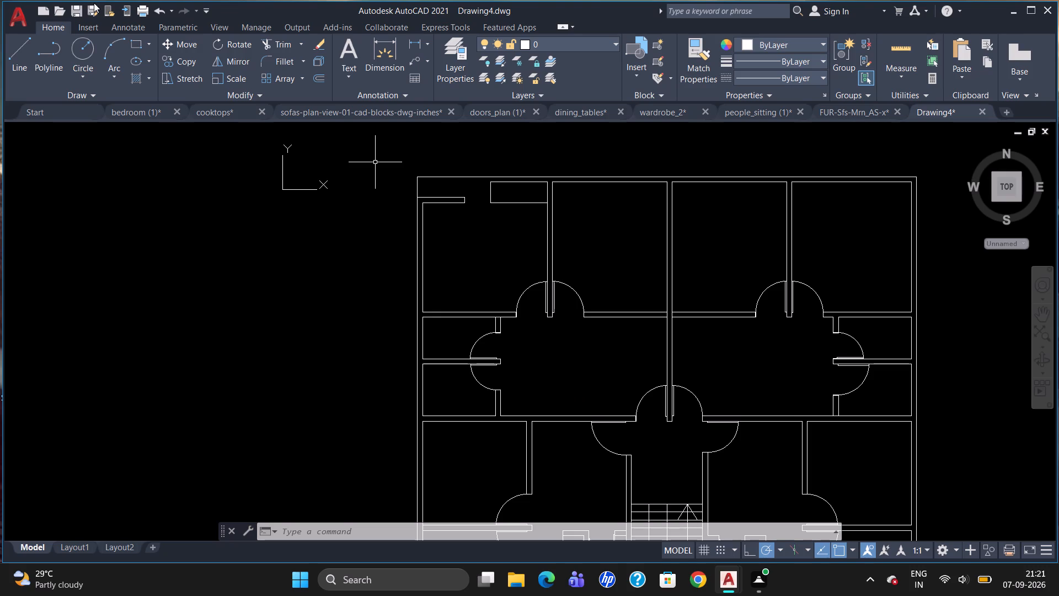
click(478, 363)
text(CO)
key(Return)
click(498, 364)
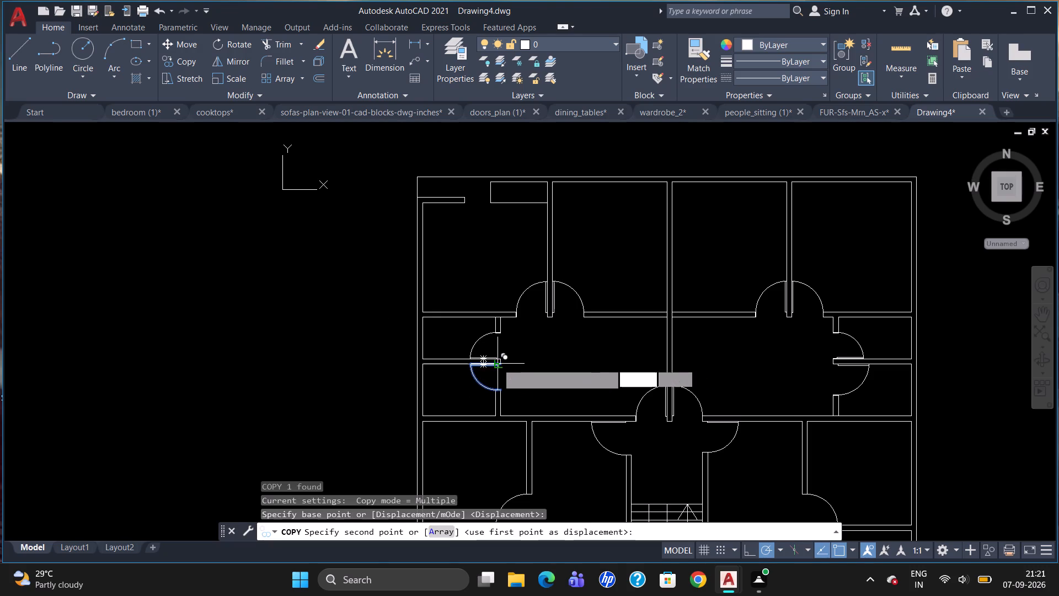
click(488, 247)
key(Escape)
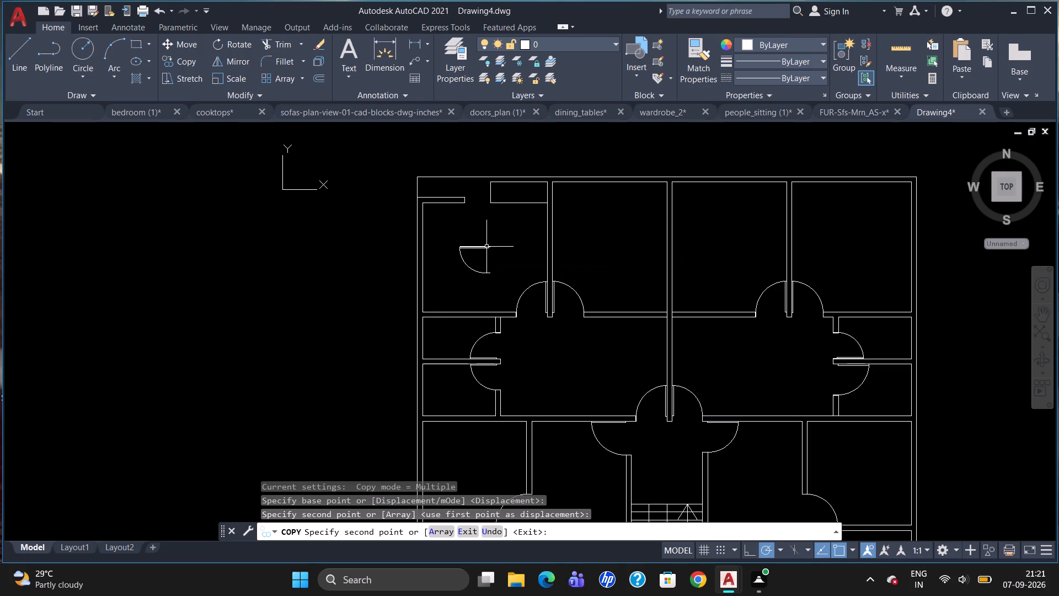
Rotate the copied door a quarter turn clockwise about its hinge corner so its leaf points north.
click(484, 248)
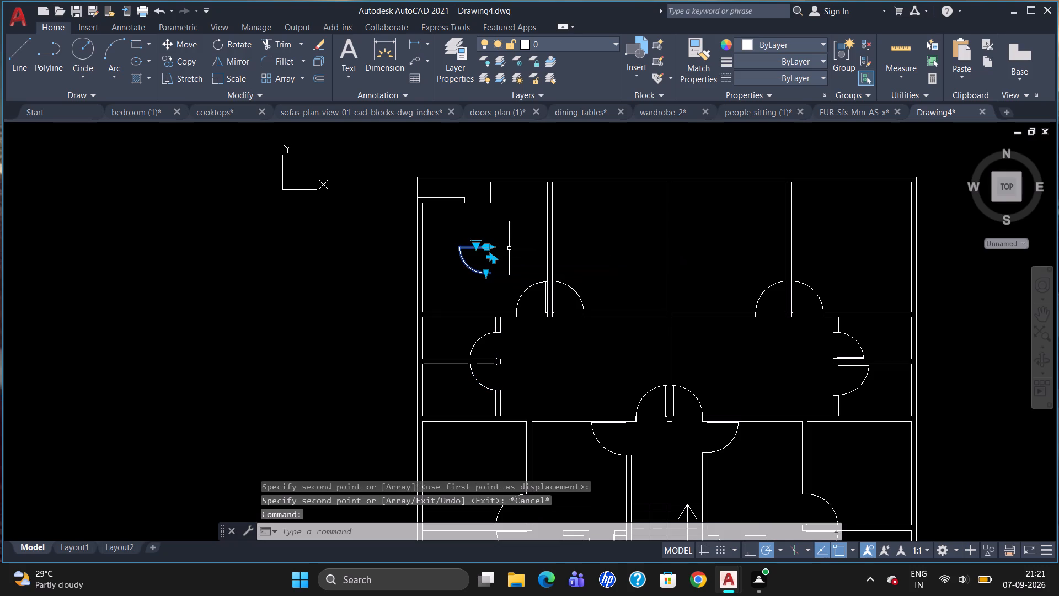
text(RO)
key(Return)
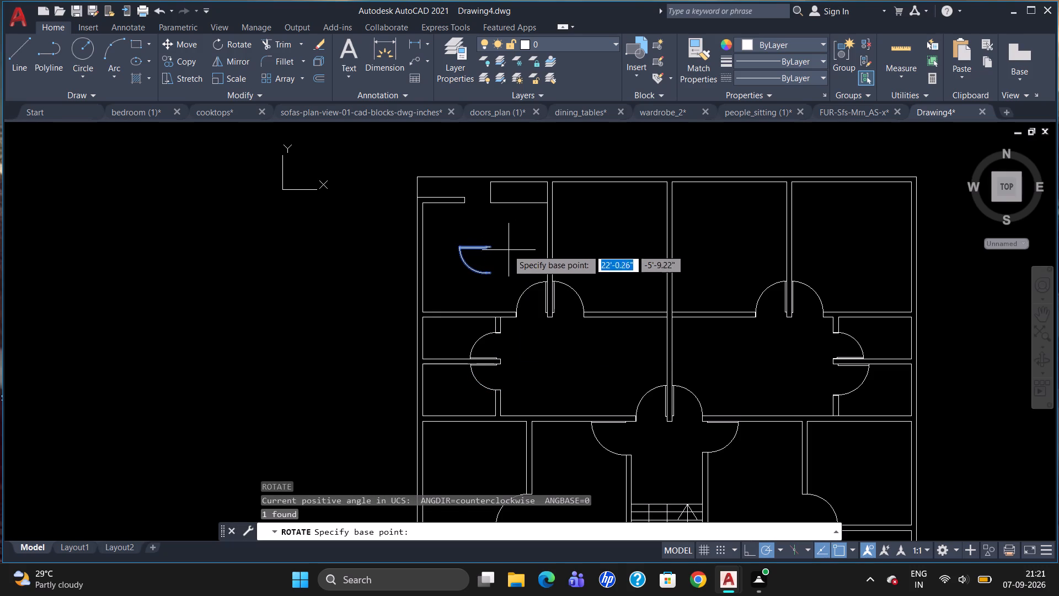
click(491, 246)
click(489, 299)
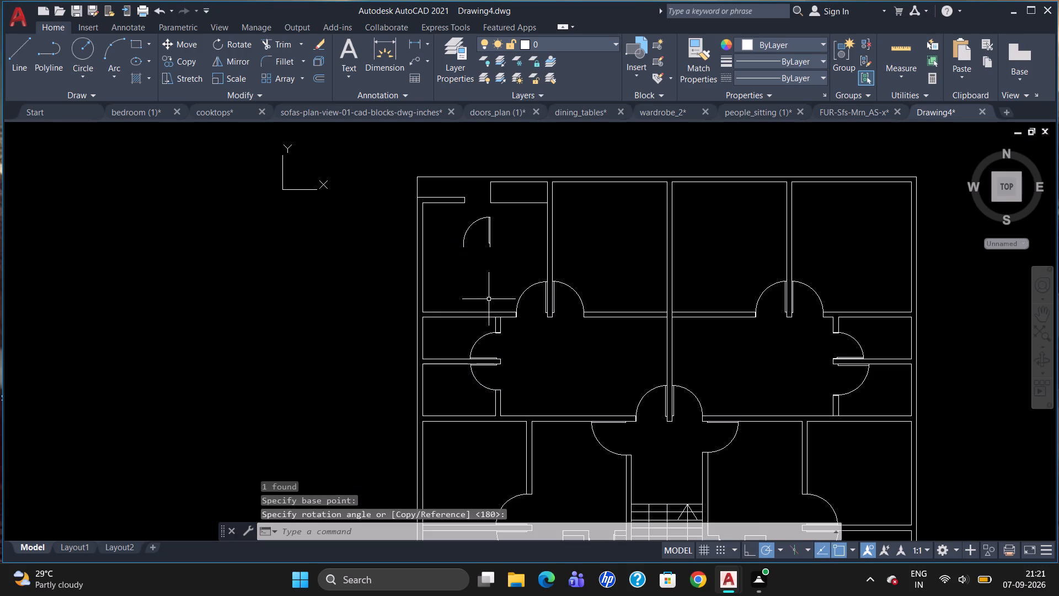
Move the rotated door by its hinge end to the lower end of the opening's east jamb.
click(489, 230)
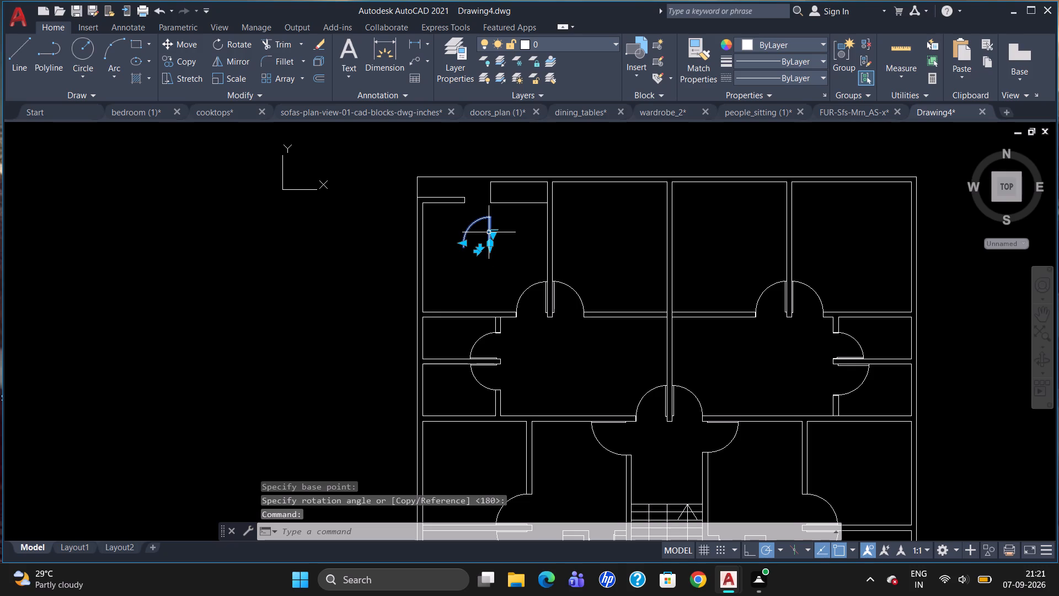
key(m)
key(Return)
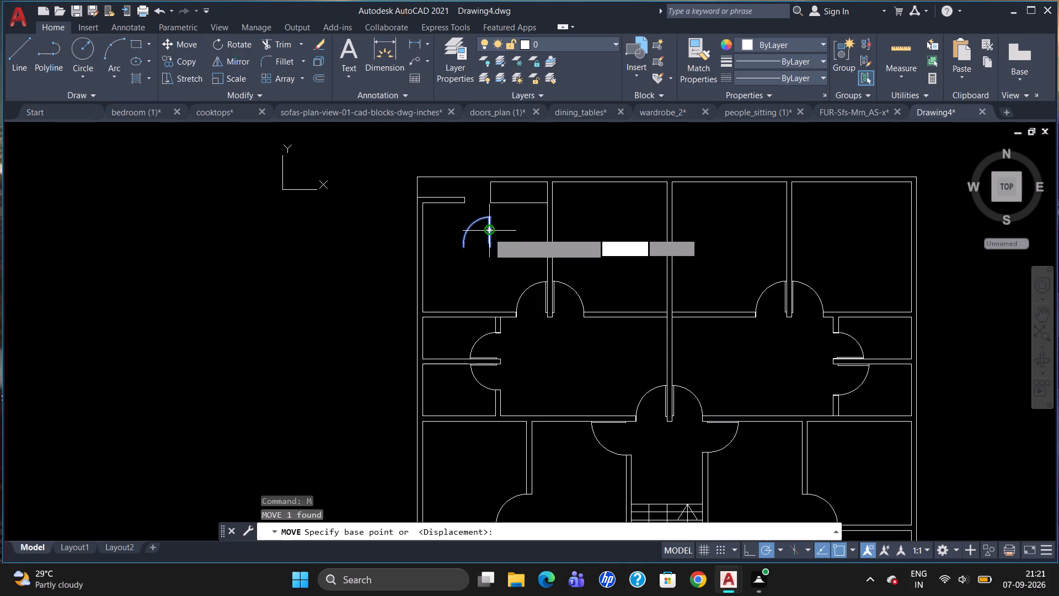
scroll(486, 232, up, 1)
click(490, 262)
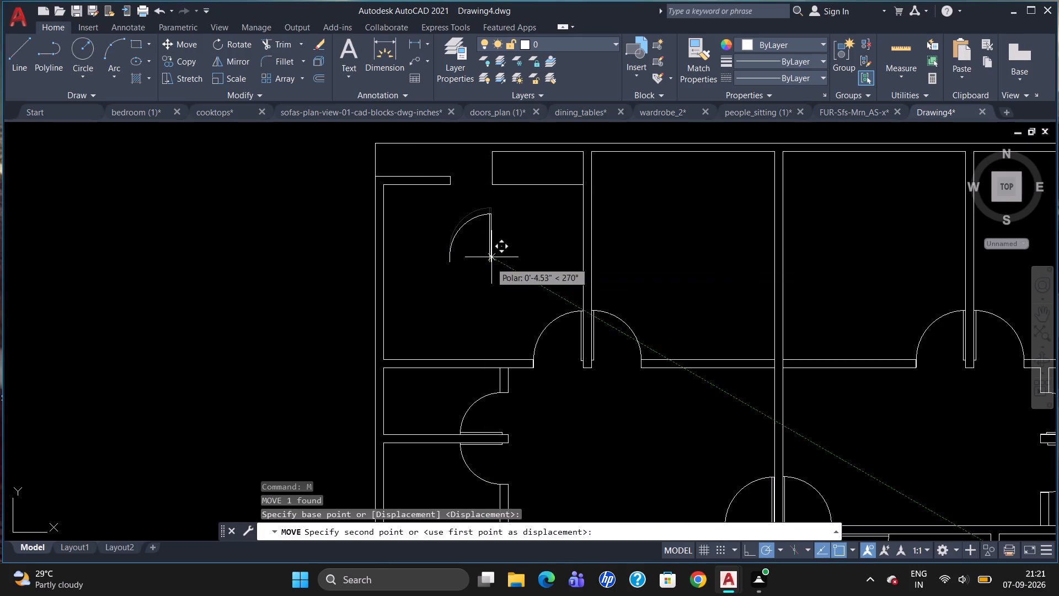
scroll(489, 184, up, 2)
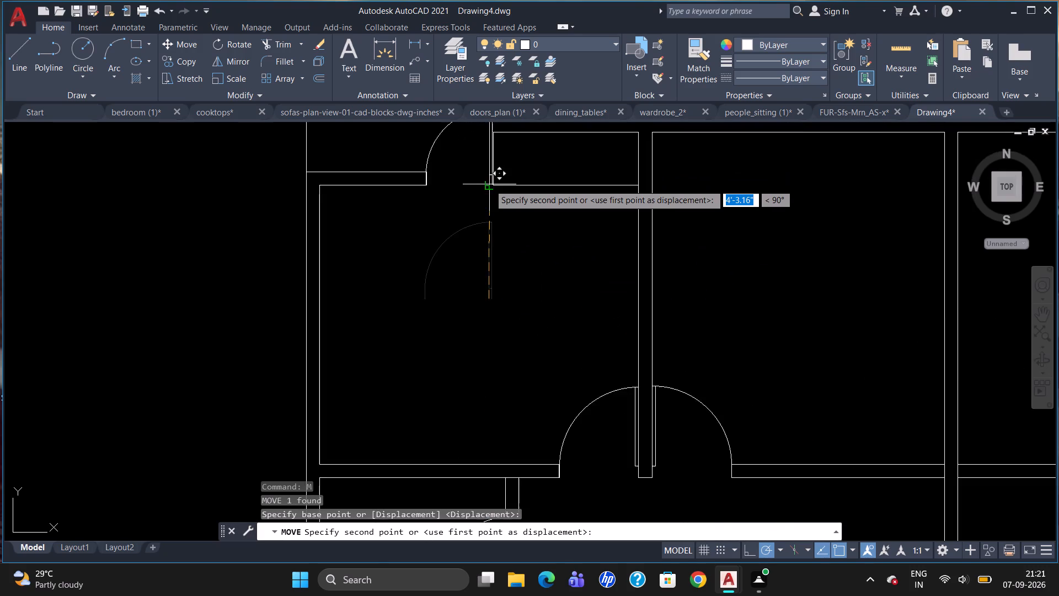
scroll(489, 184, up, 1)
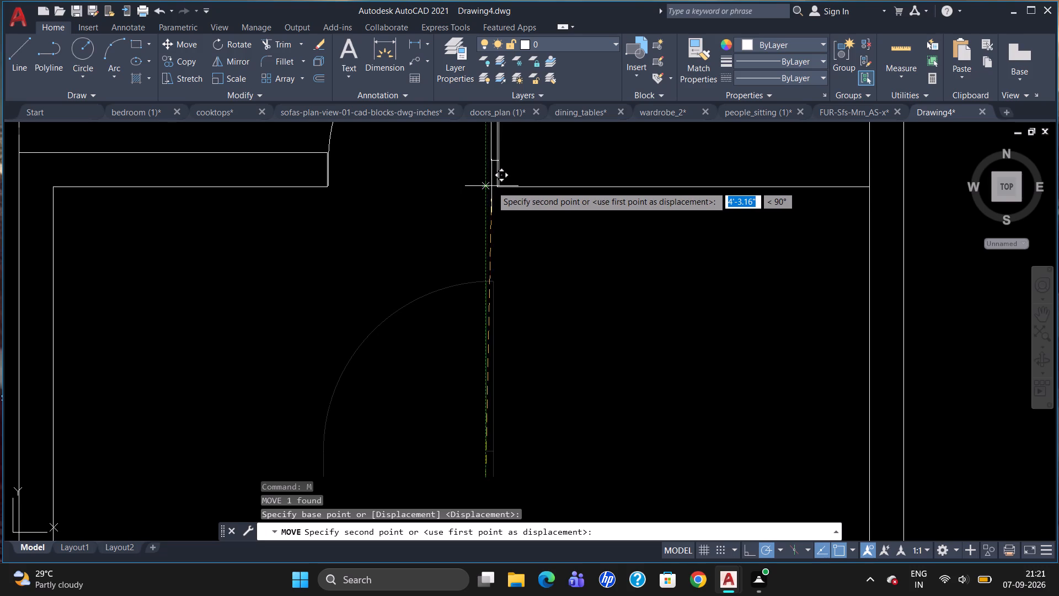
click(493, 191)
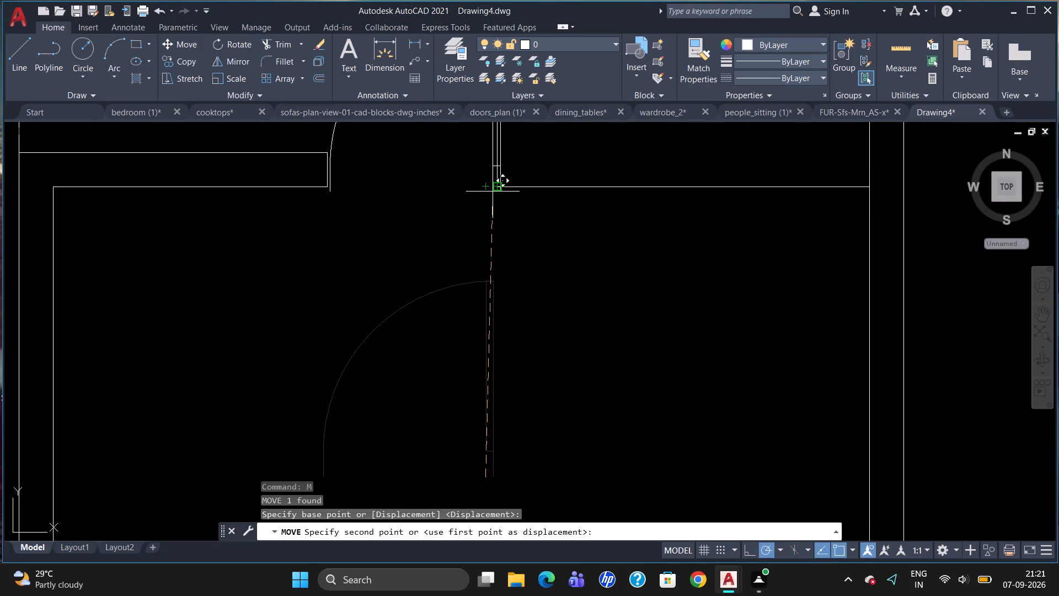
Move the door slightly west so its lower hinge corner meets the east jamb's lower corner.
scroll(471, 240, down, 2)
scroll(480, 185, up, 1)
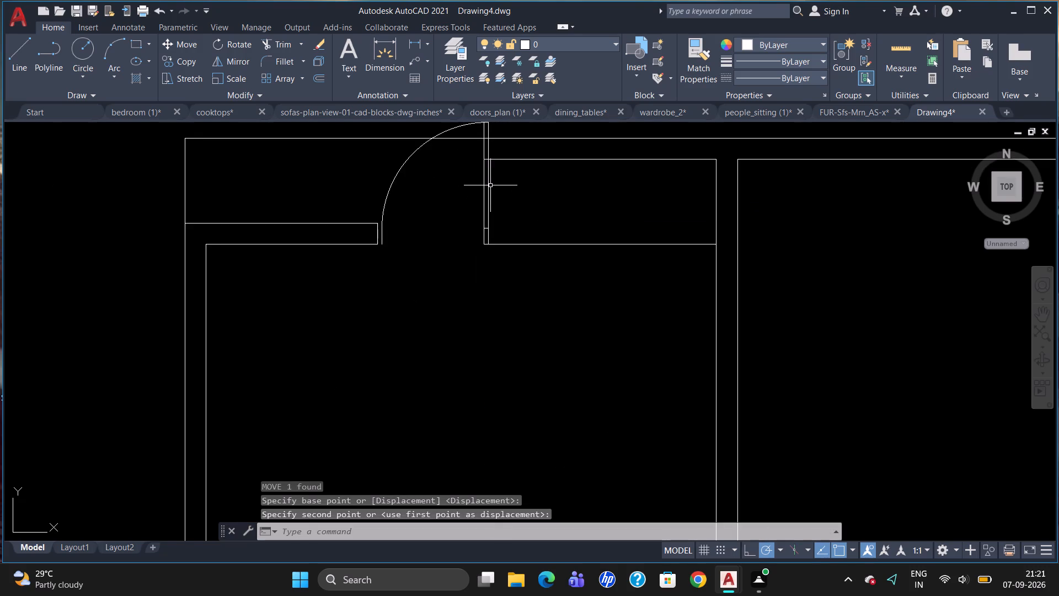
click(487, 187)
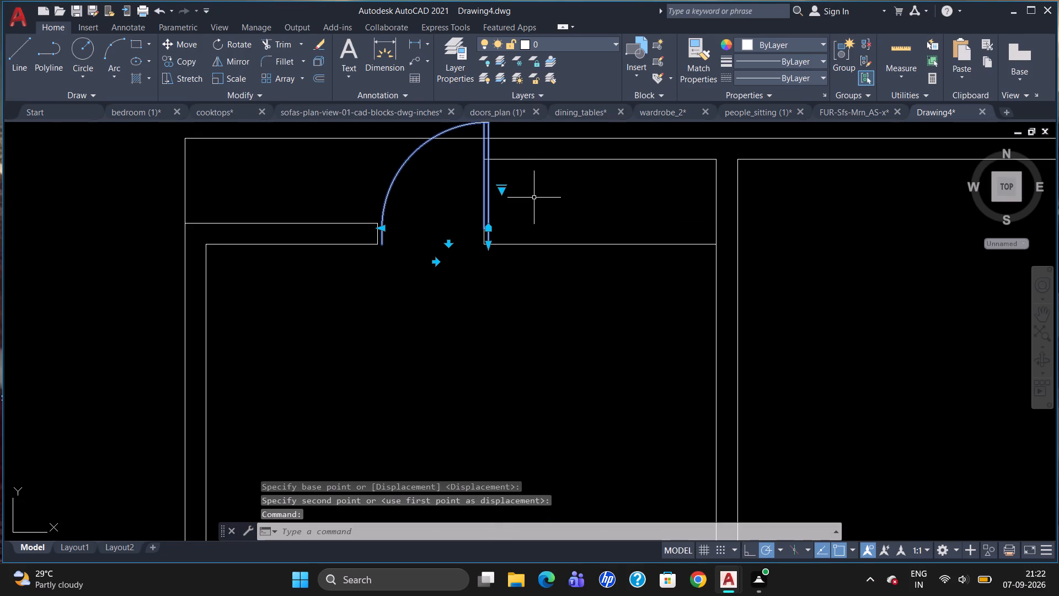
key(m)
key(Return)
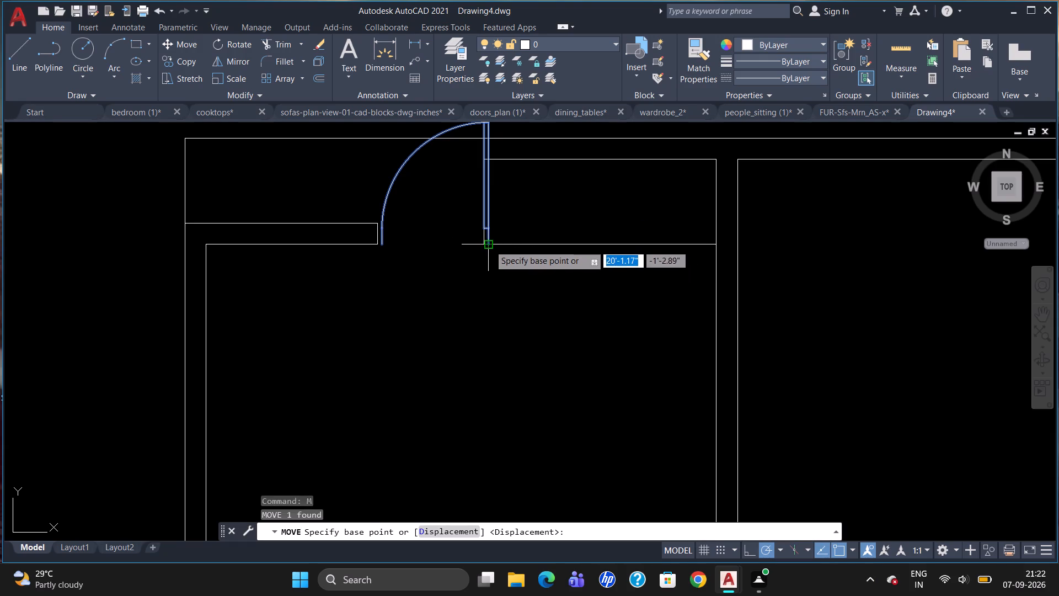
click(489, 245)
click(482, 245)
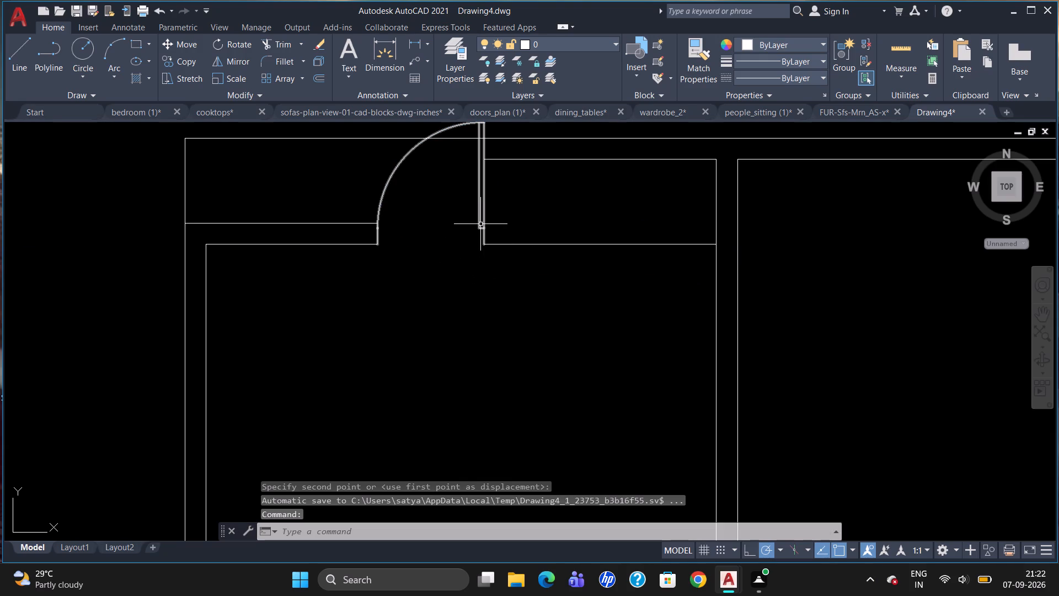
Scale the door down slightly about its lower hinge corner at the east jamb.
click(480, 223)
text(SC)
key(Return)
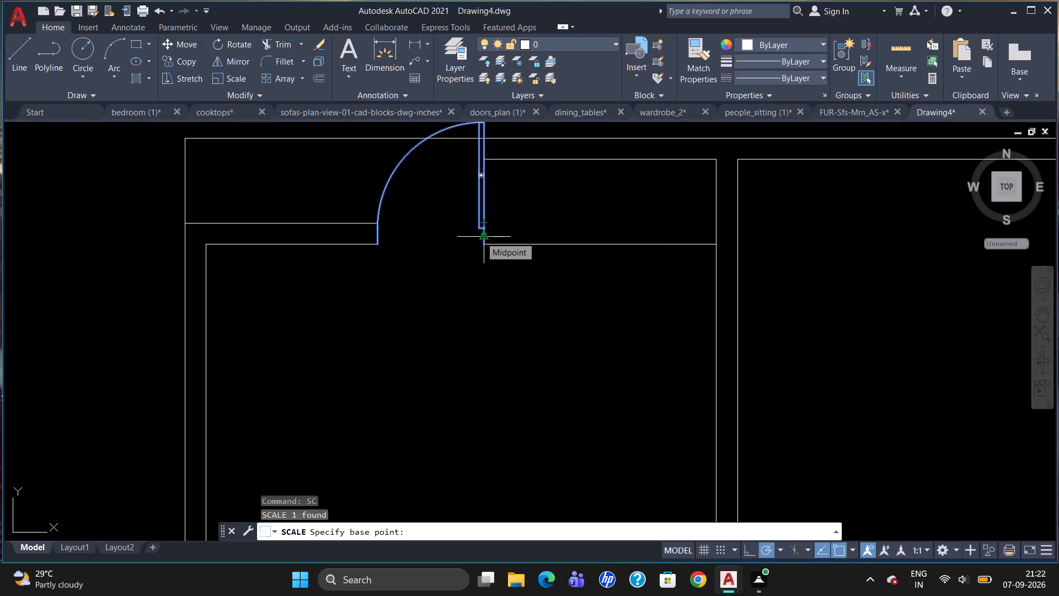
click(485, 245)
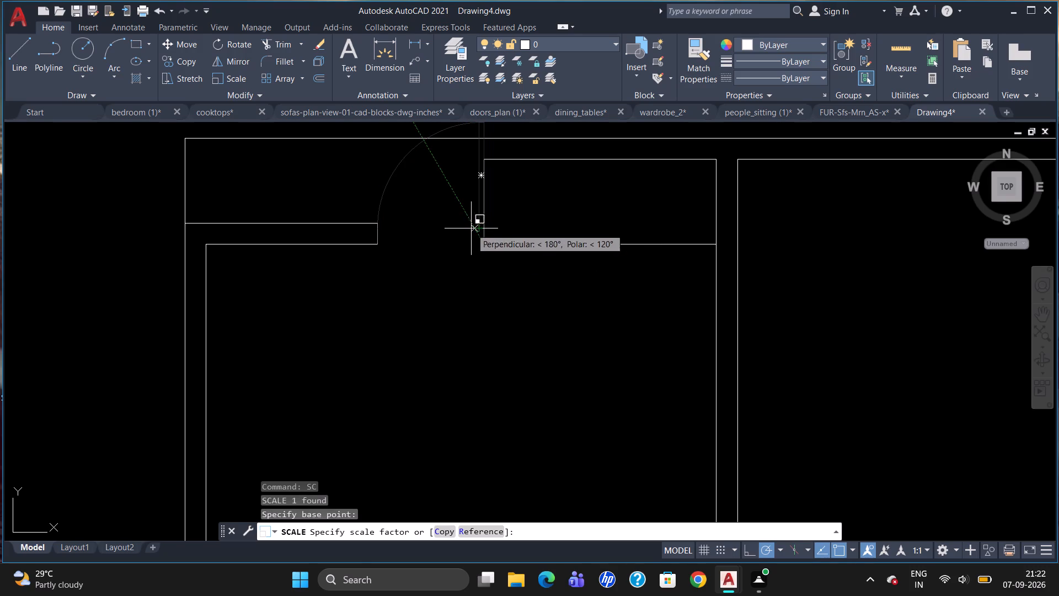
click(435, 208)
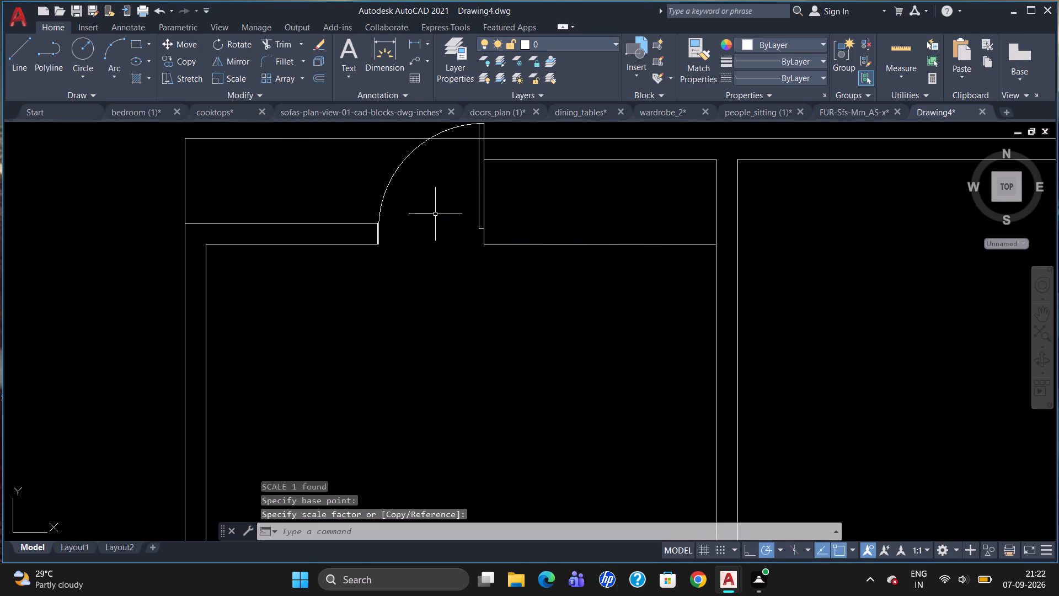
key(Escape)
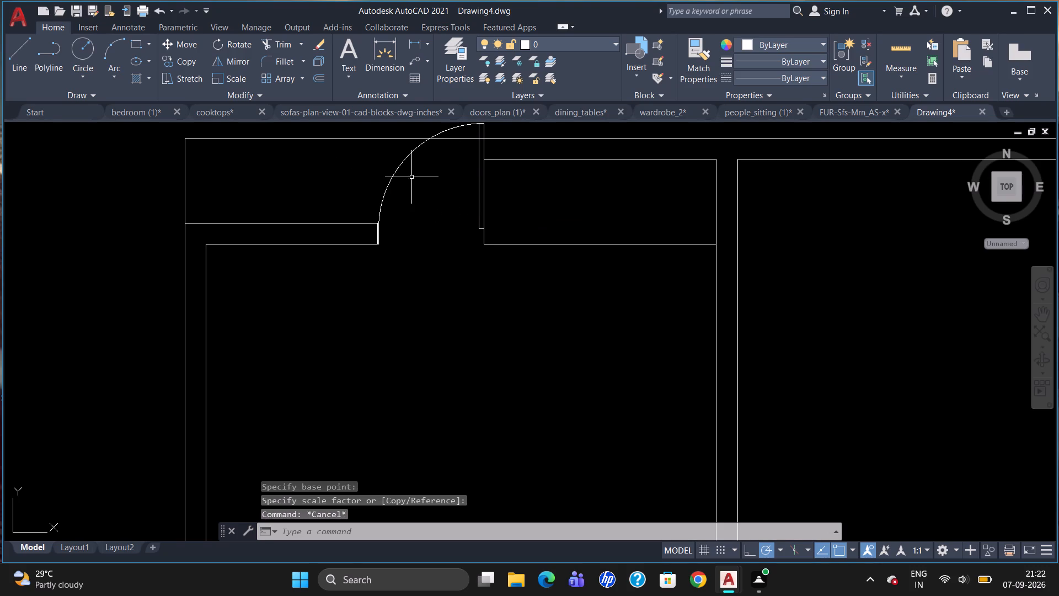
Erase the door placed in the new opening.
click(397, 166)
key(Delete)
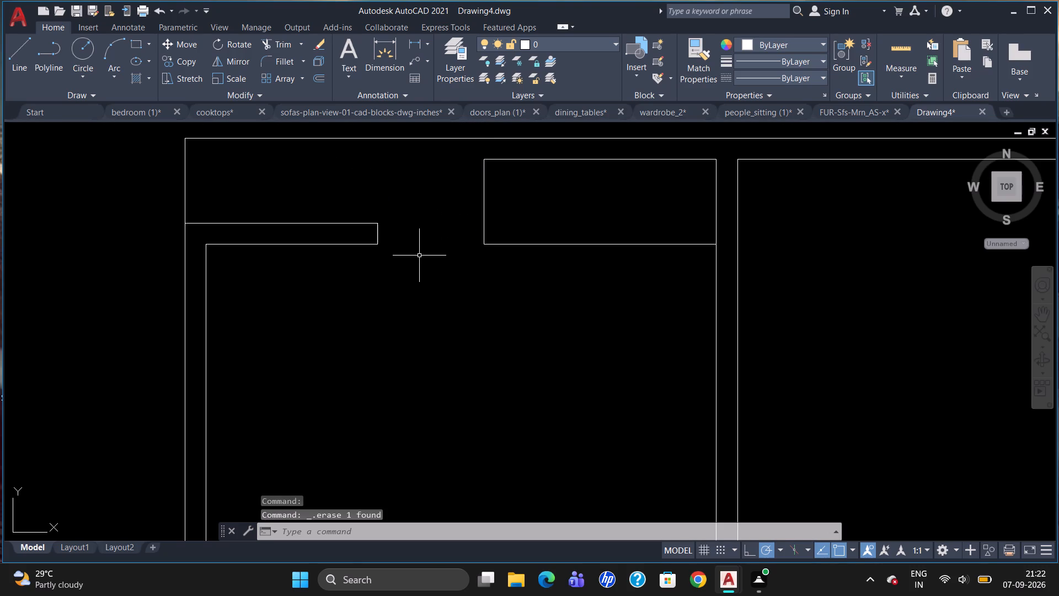
Draw a line closing the opening's south side in the northwest room, between the lower corners of its two jambs.
scroll(418, 276, down, 1)
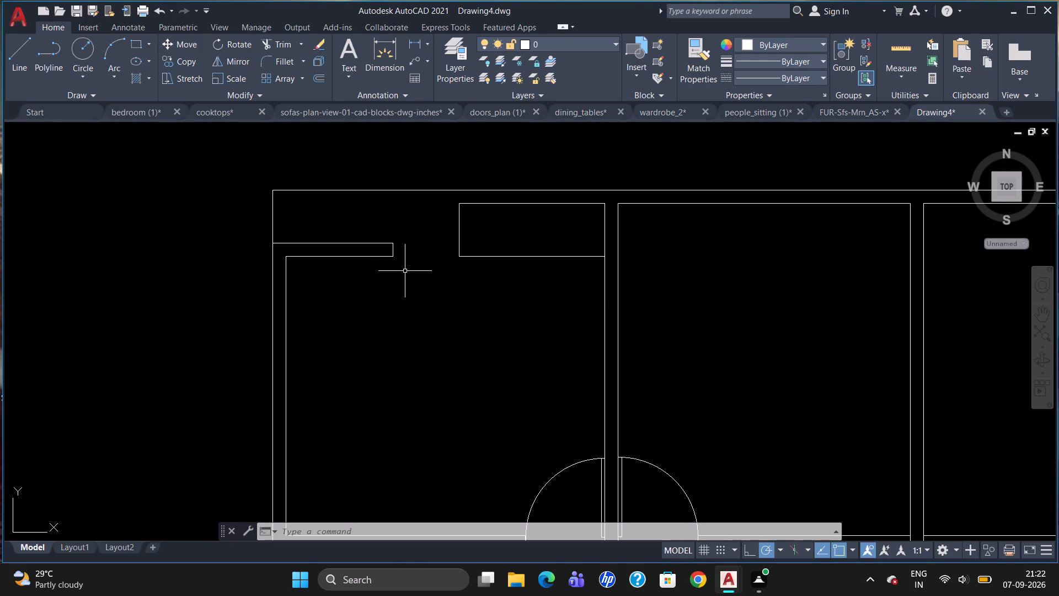
key(l)
key(Return)
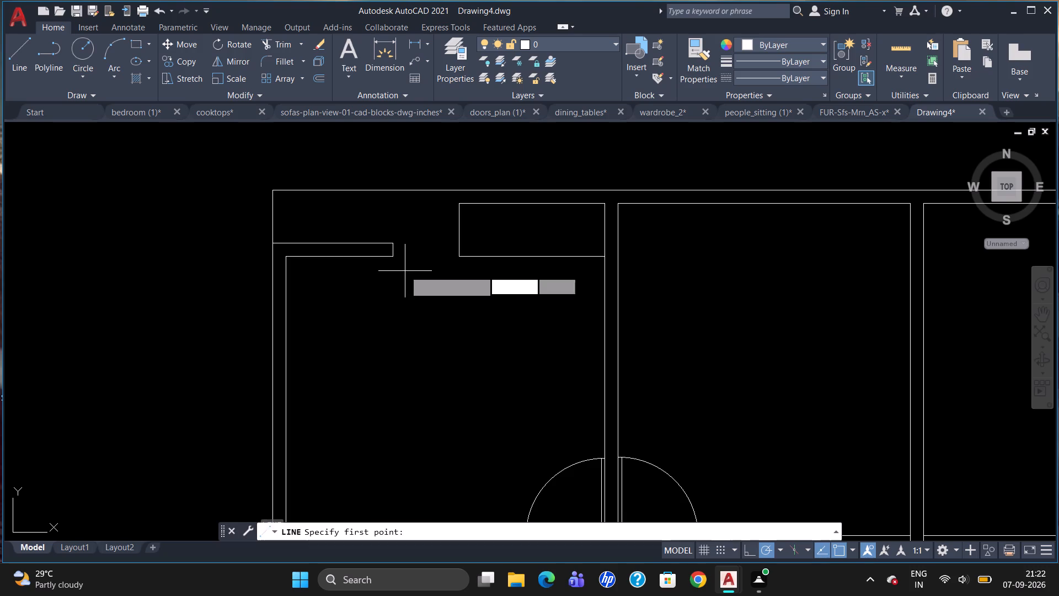
drag(394, 254, 400, 258)
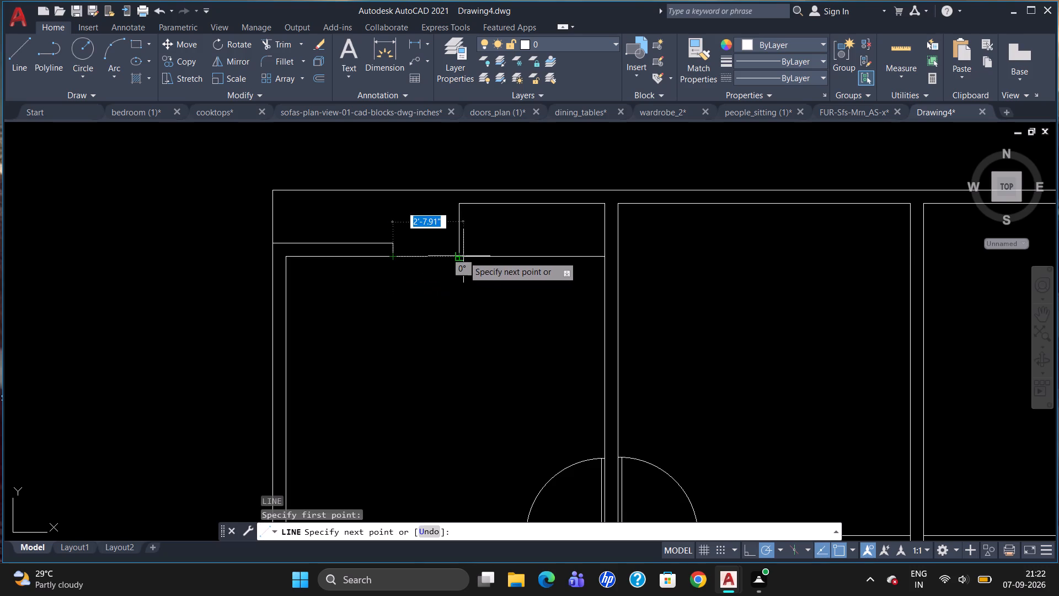
click(463, 256)
key(Escape)
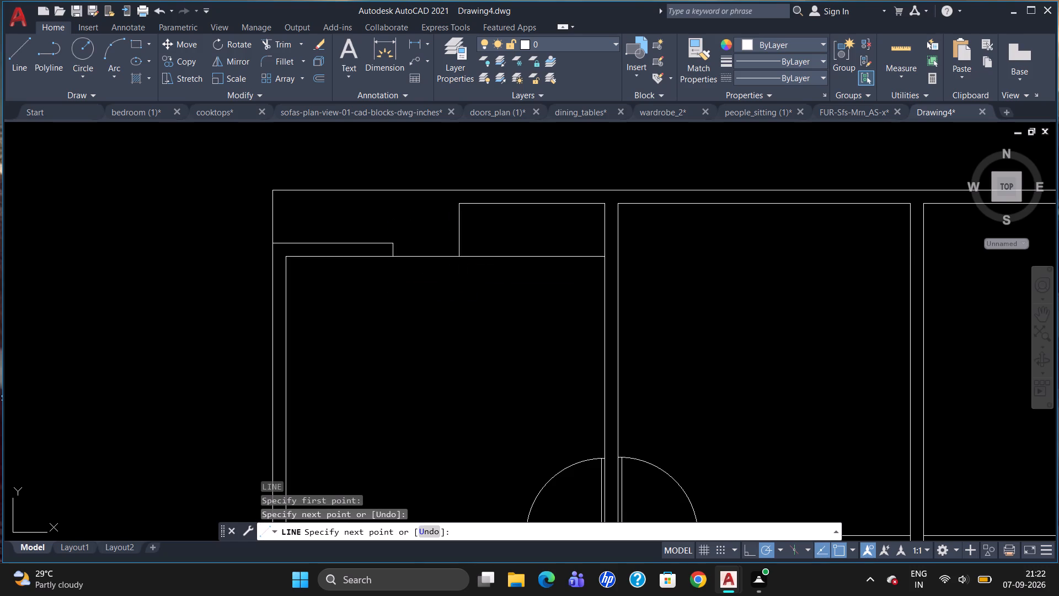
Draw a line across the northeast room, 1'6" south of the north wall's inner face, from its west wall to its east wall.
scroll(388, 228, down, 2)
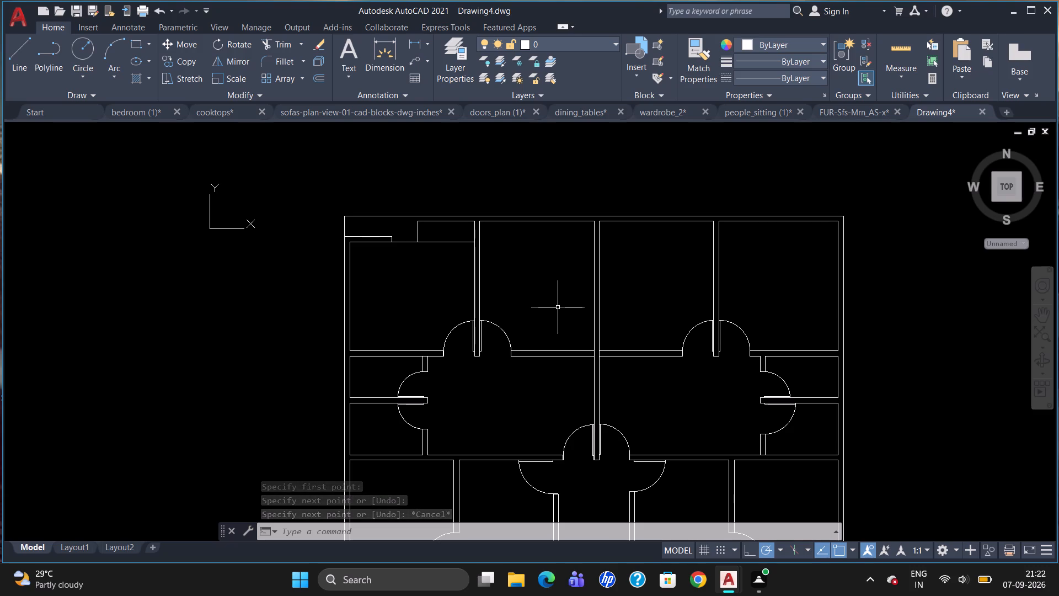
scroll(862, 242, up, 1)
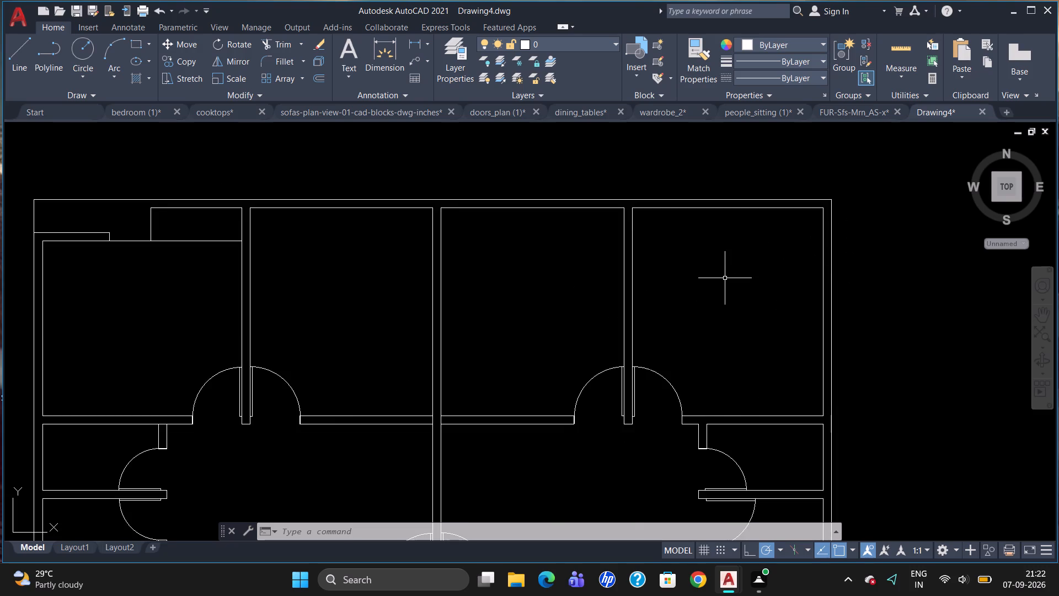
scroll(724, 278, down, 1)
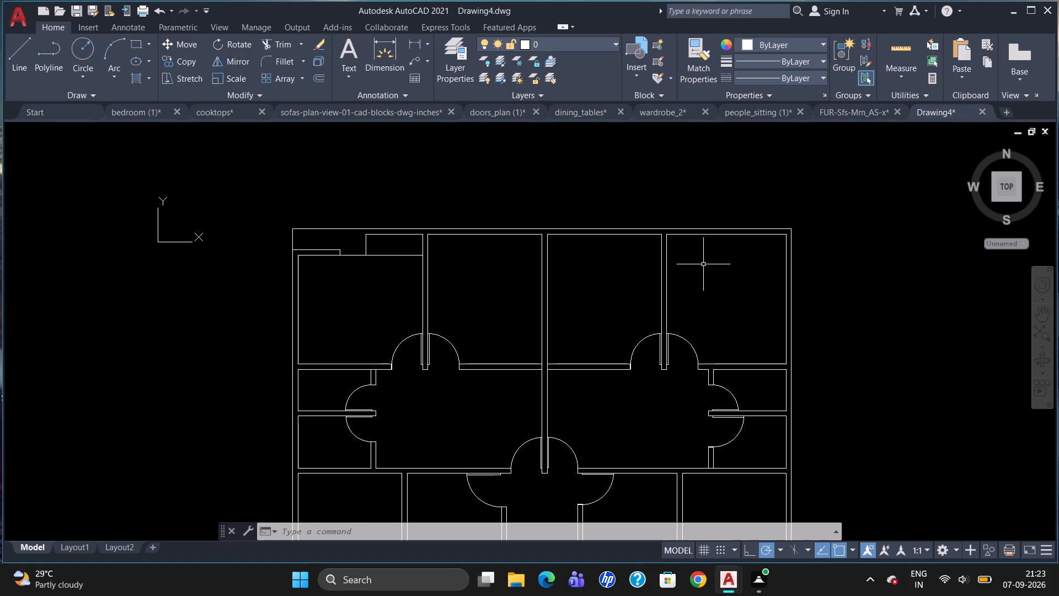
key(l)
key(Return)
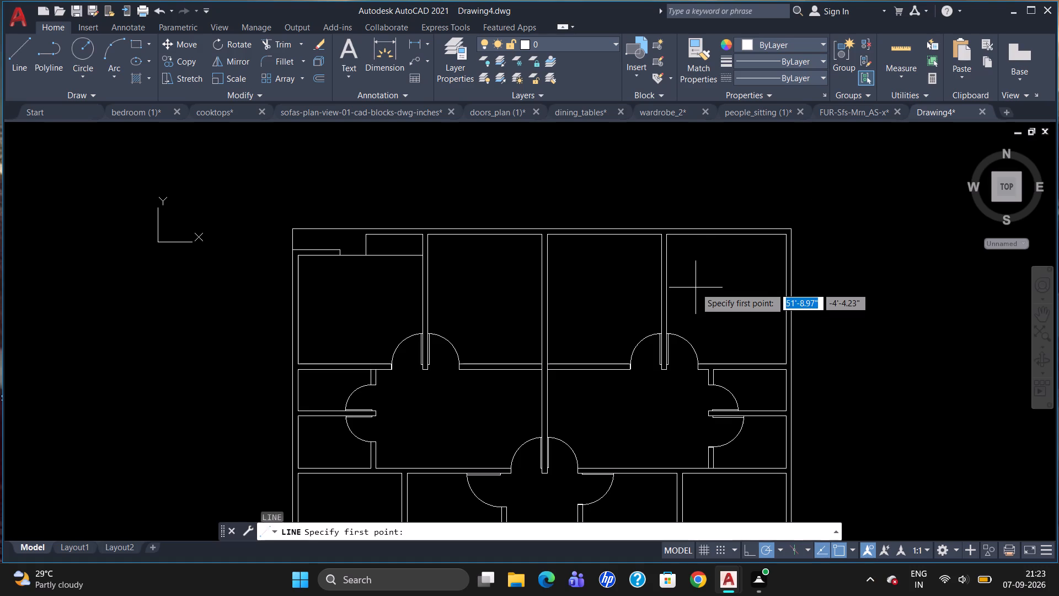
text(TK)
key(Return)
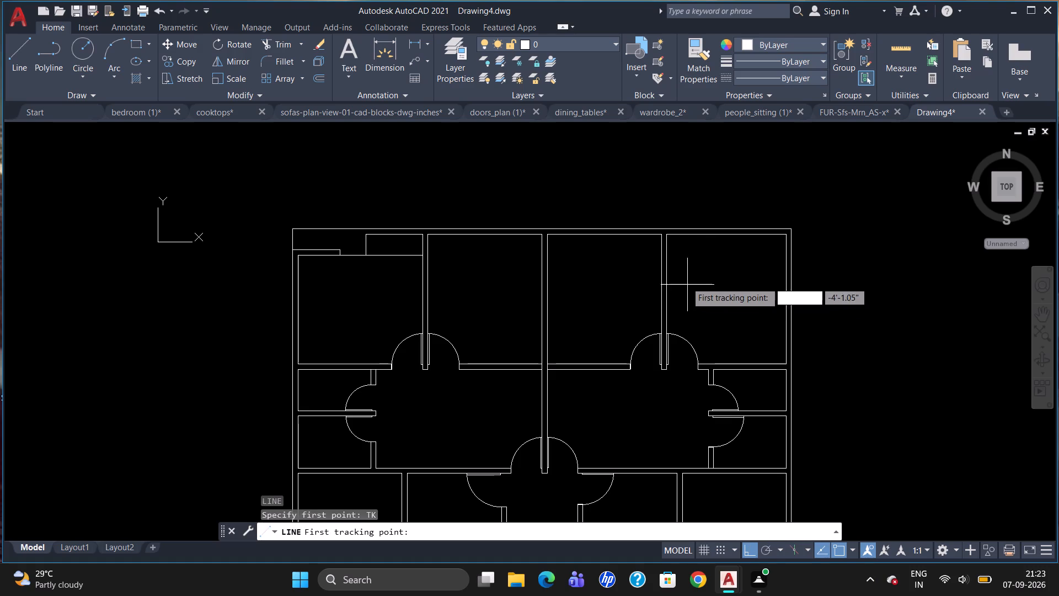
click(668, 239)
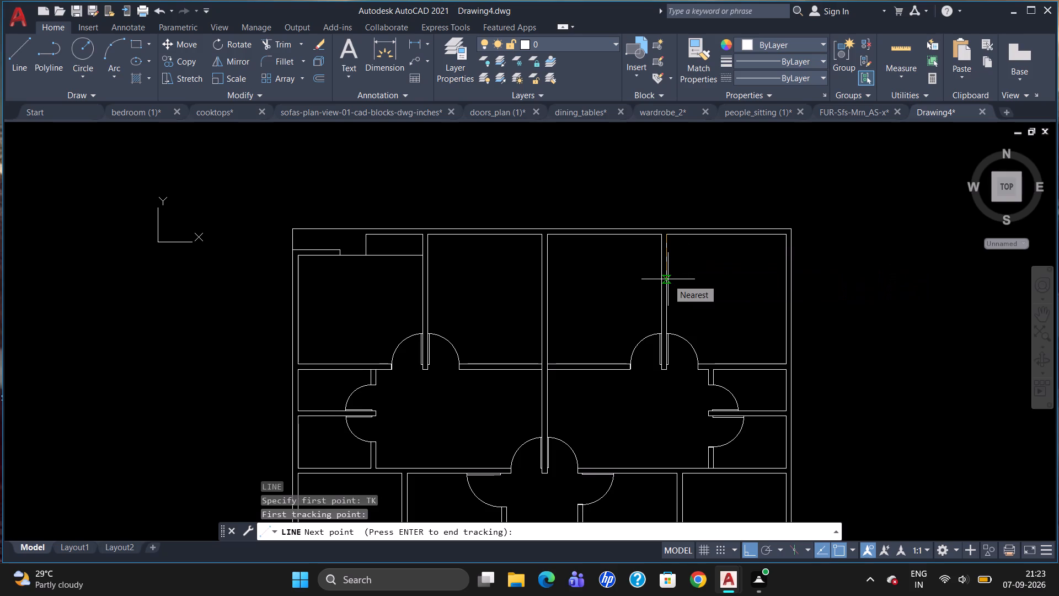
text(1'6")
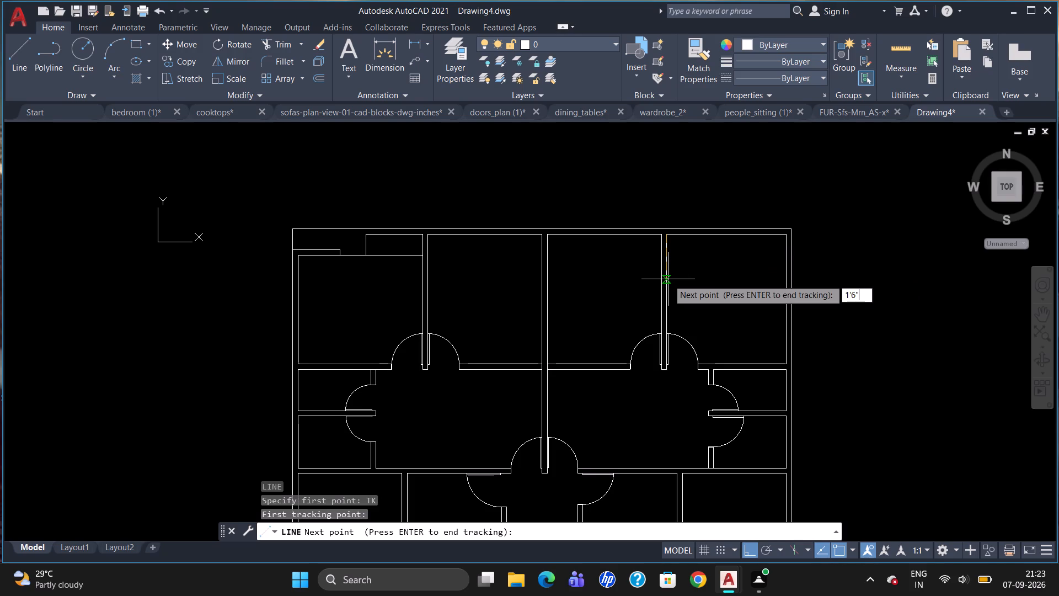
key(Return)
key(Return)
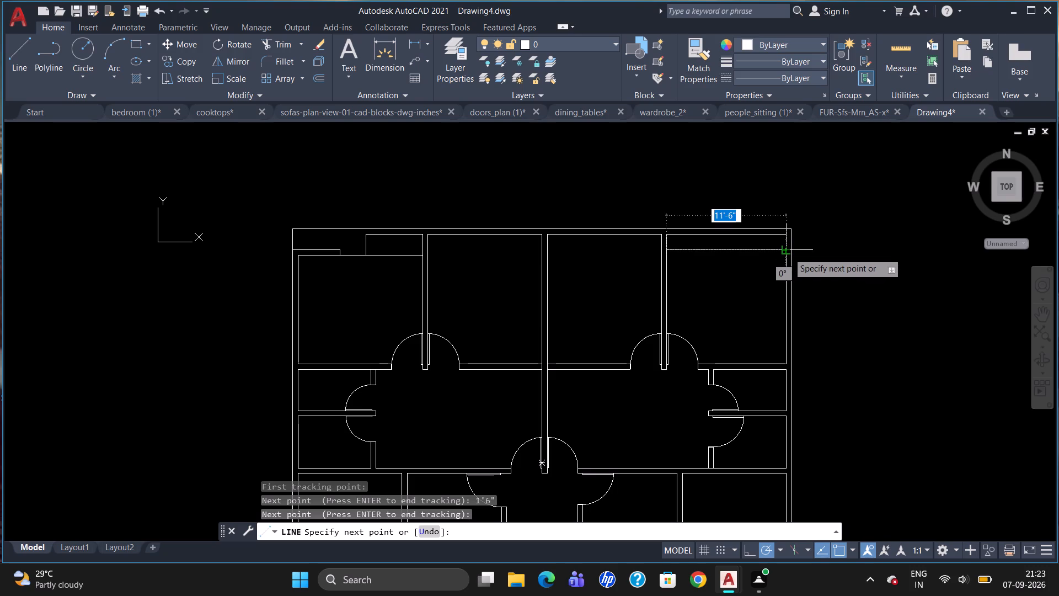
click(789, 253)
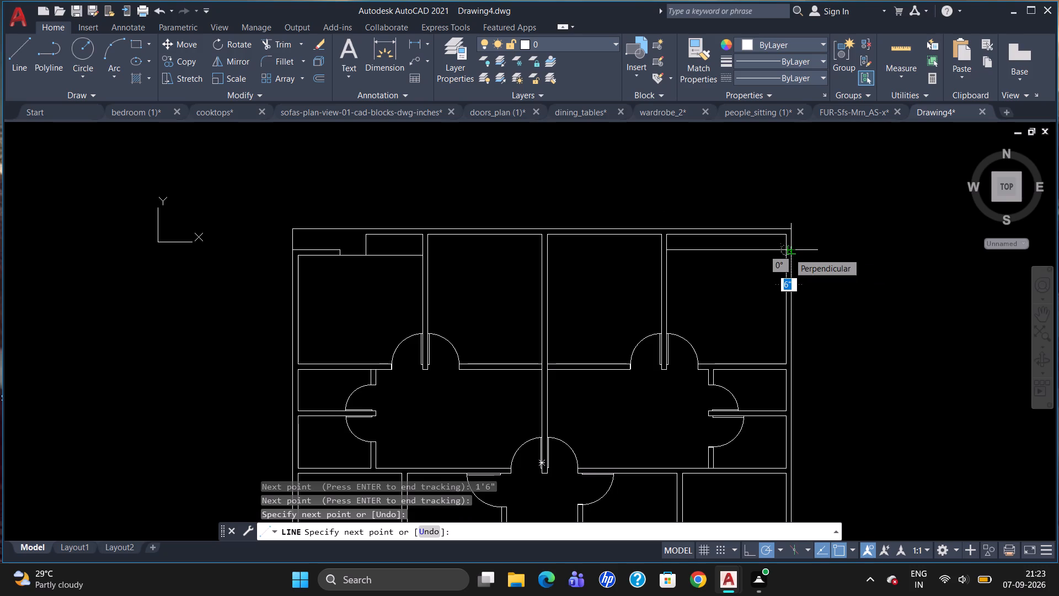
key(Escape)
Offset the new line across the northeast room 6" to the south to form a partition wall.
key(o)
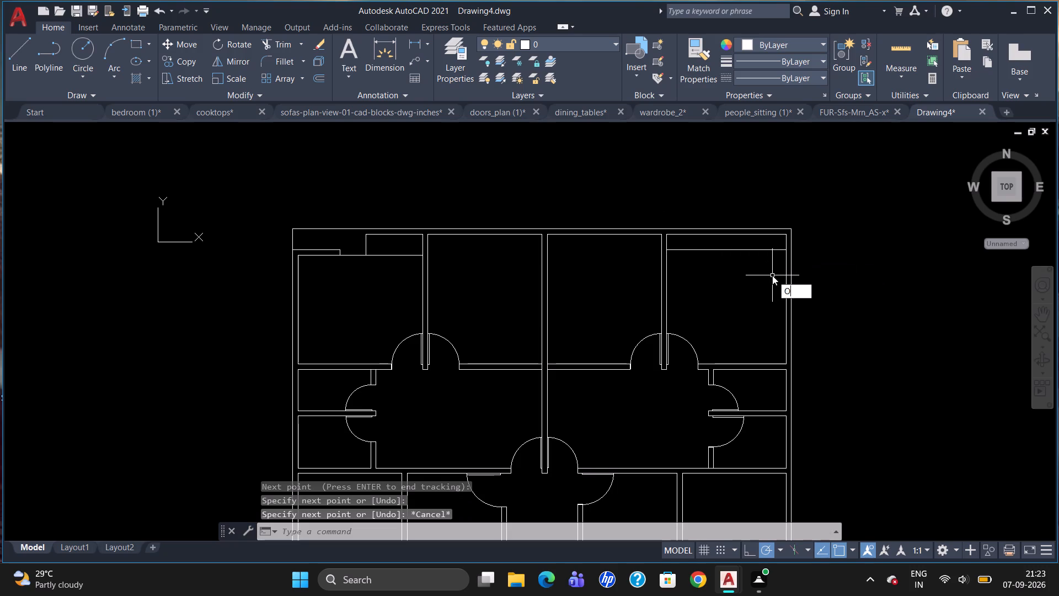
key(Return)
text(6")
key(Return)
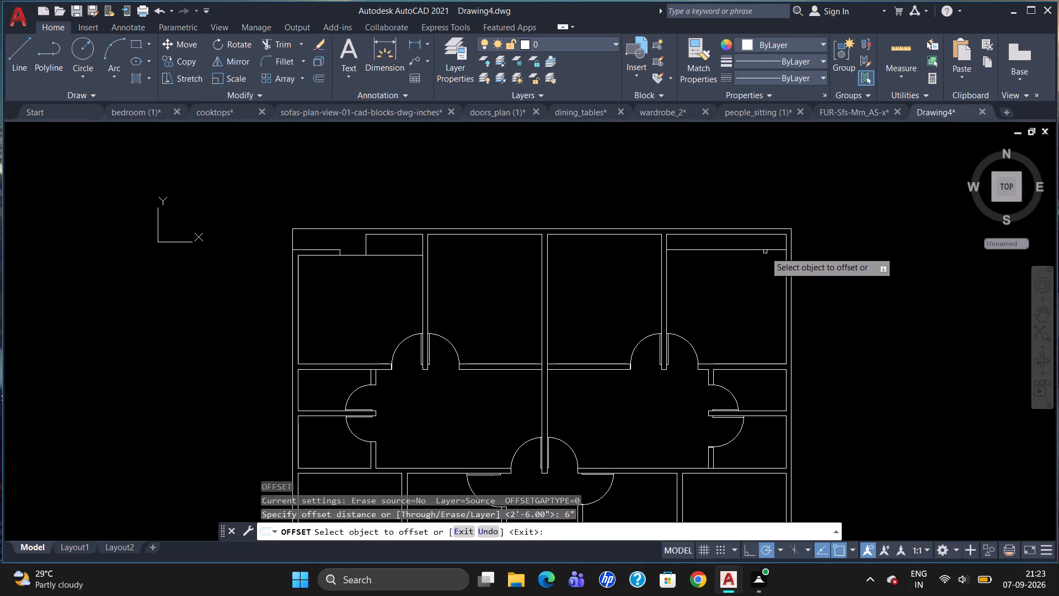
drag(765, 251, 765, 257)
click(765, 260)
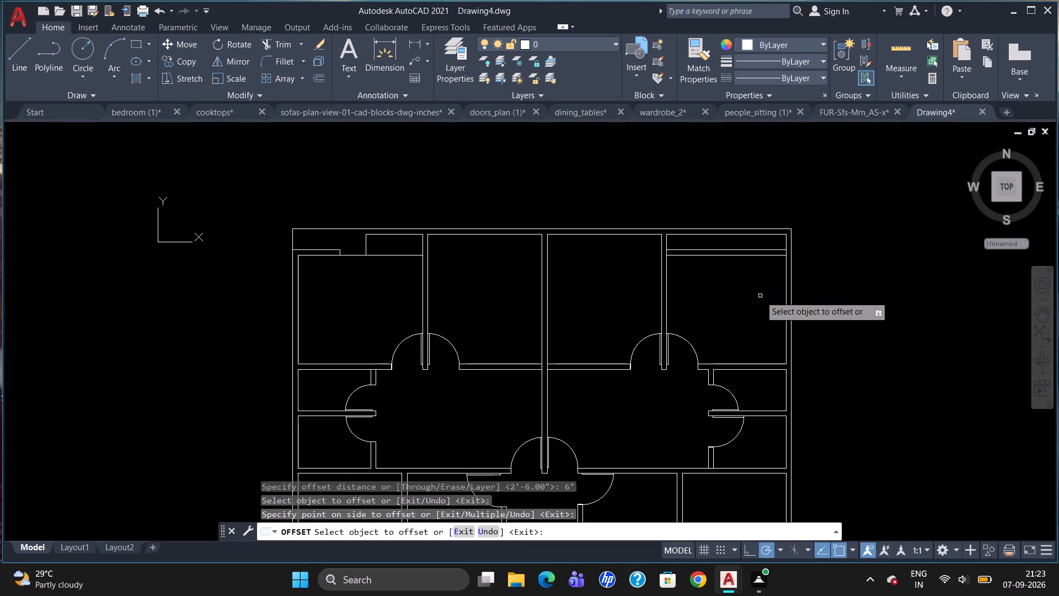
key(Escape)
Draw a short line continuing the partition's north face from the east wall's inner face to its outer face.
key(l)
key(Return)
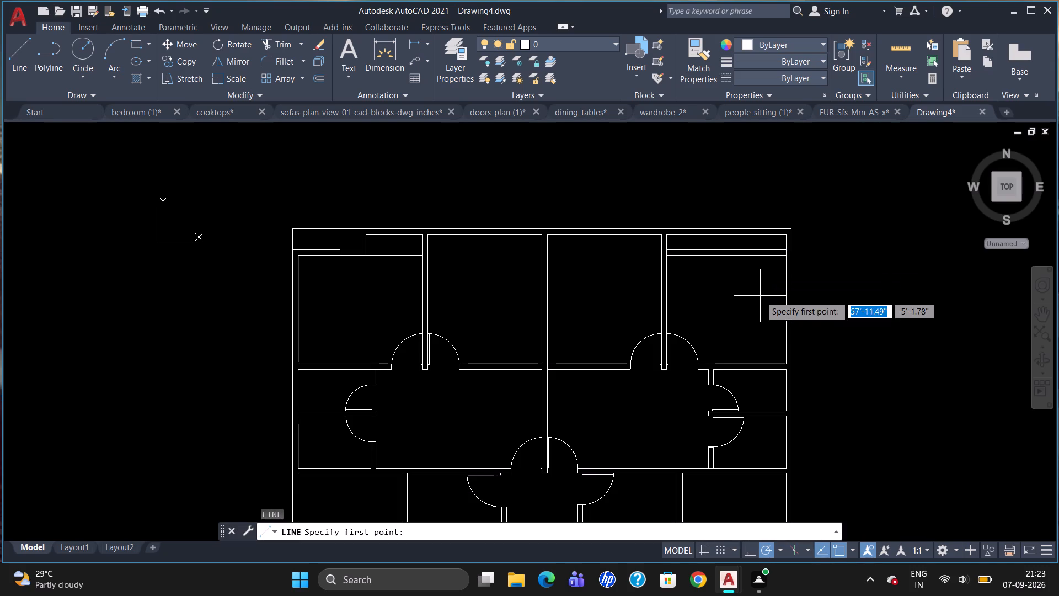
scroll(787, 253, up, 2)
drag(789, 246, 794, 247)
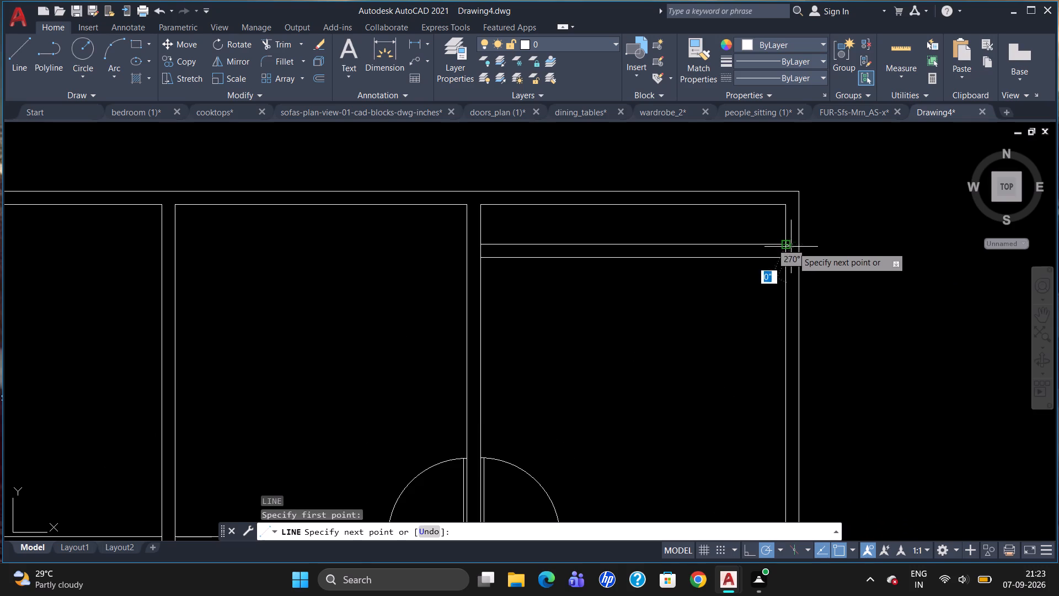
drag(794, 247, 795, 247)
click(801, 246)
key(Escape)
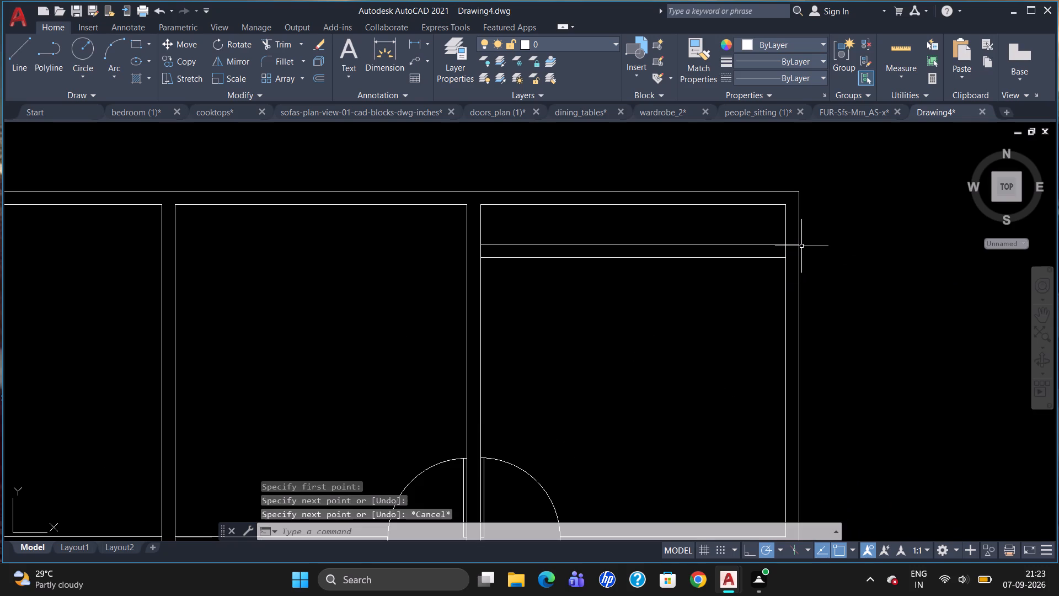
Trim the east wall's inner face between the two partition lines.
text(TR)
key(Return)
key(Return)
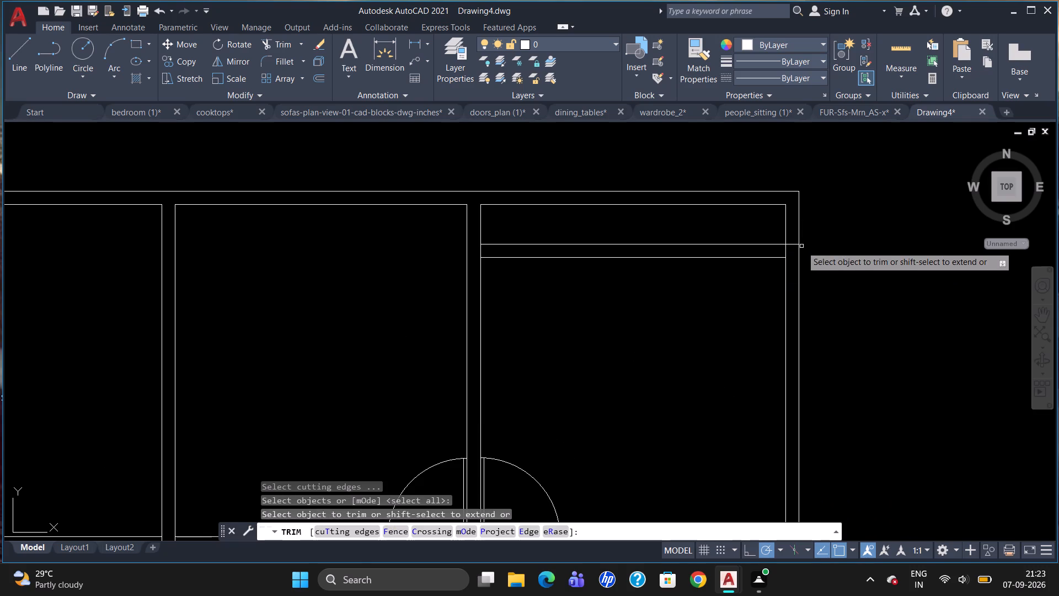
click(785, 250)
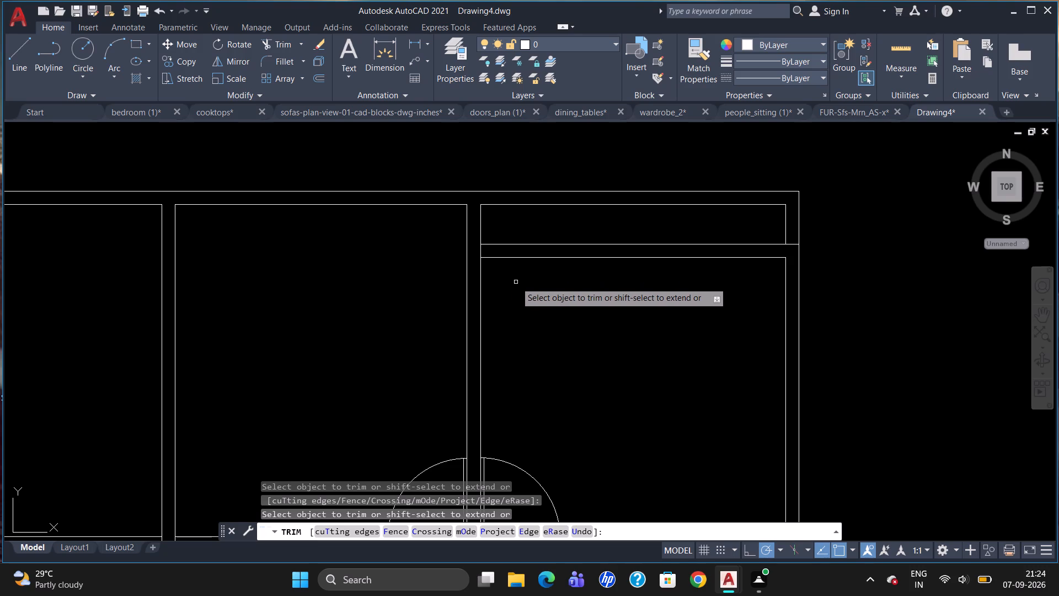
key(Escape)
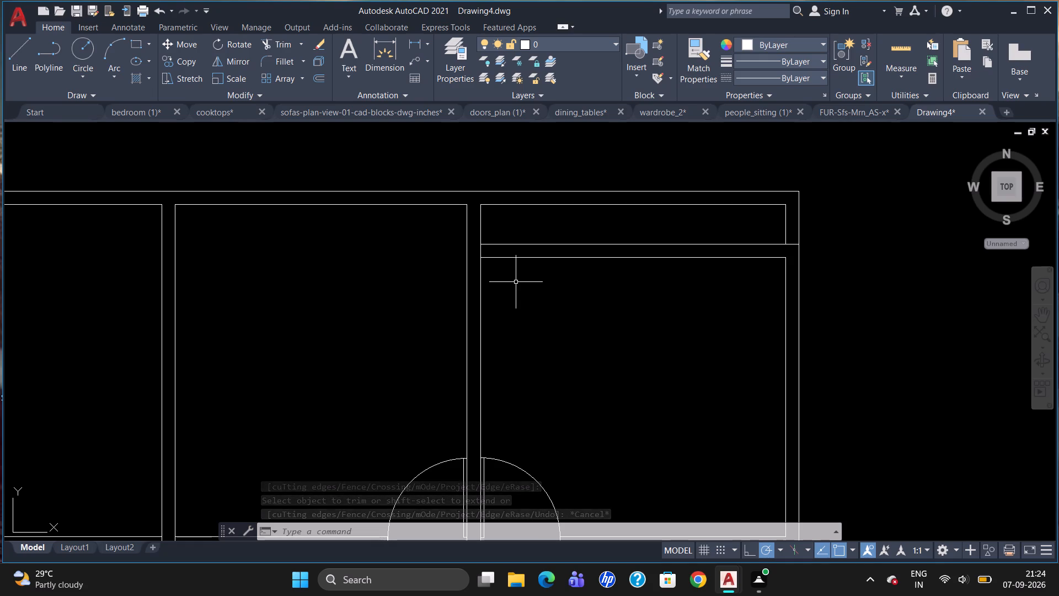
Draw a vertical line 4' east of the northeast room's west wall, from the partition's south face up to the north wall's inner face.
key(l)
key(Return)
text(TK)
key(Return)
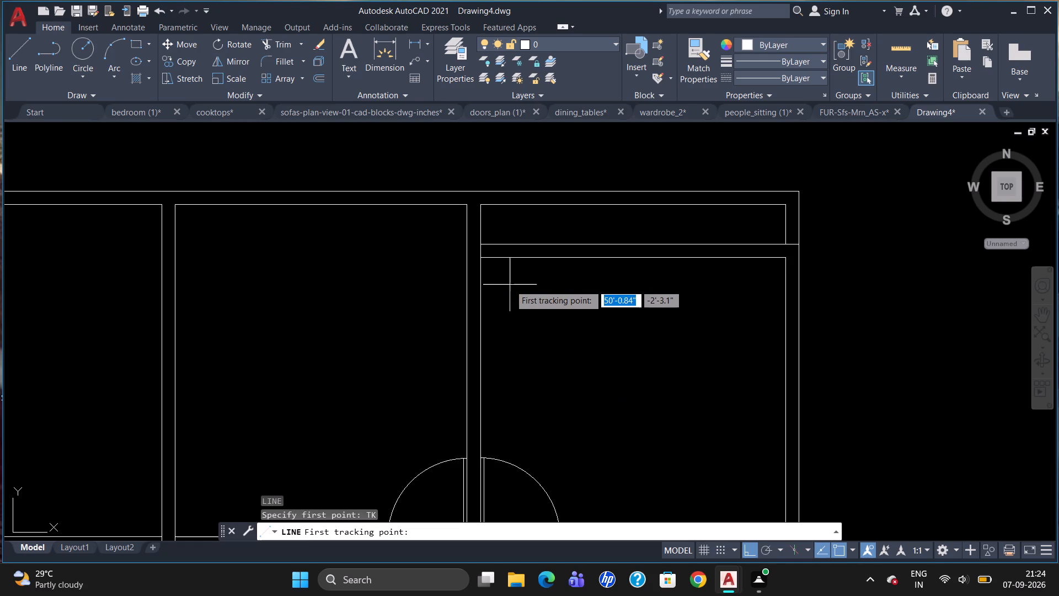
click(482, 258)
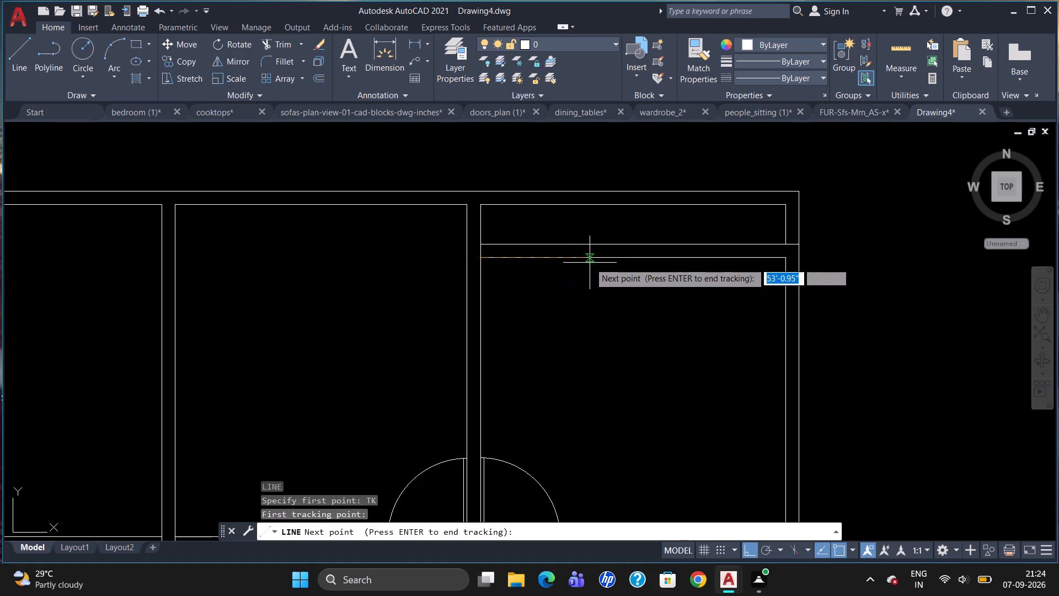
text(4')
key(Return)
key(Return)
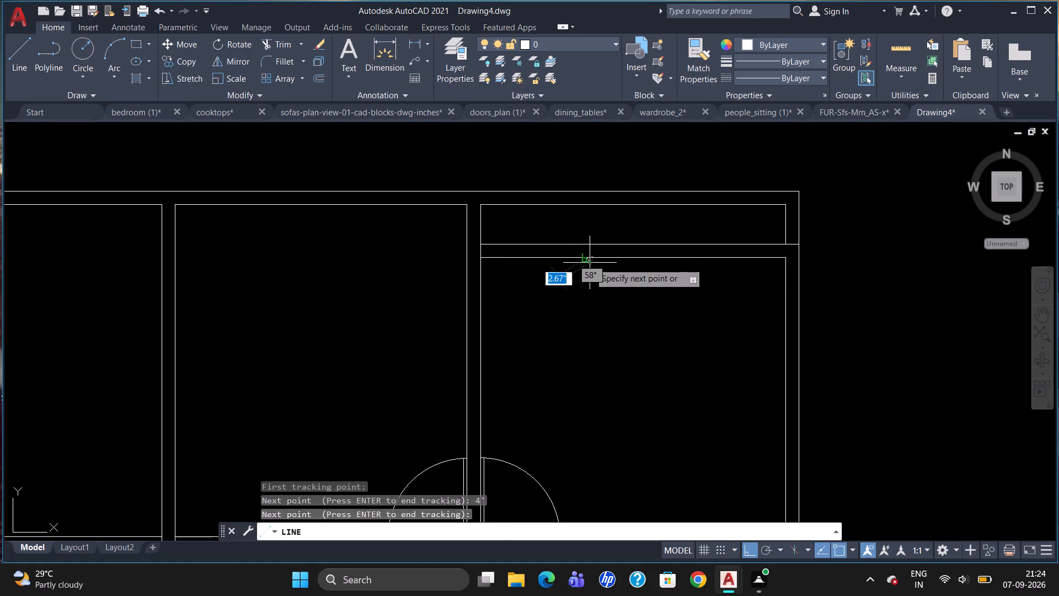
click(590, 201)
key(Escape)
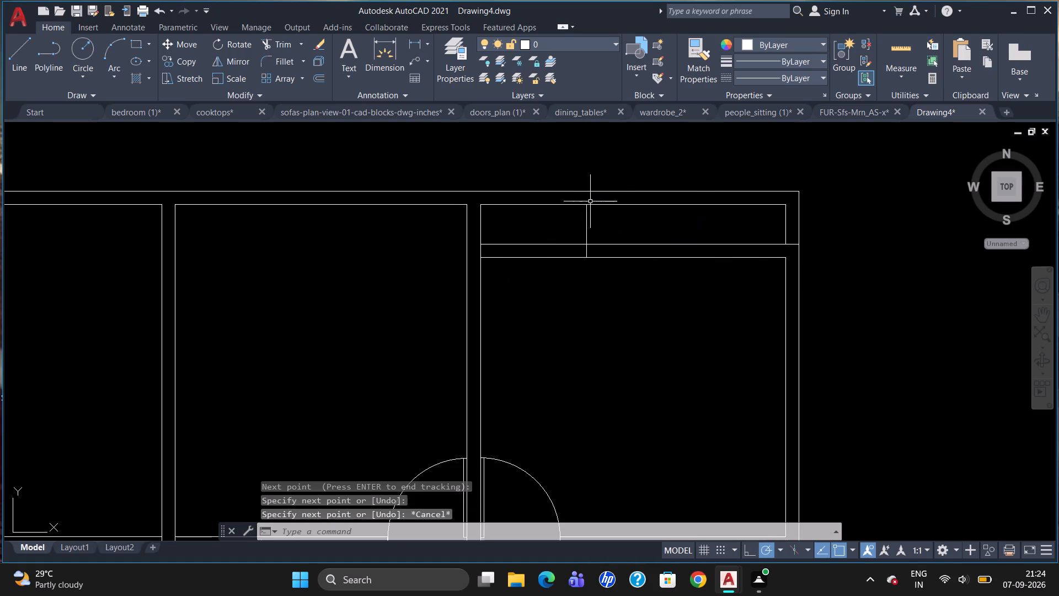
Trim the partition's north face between the room's west wall and the new vertical line.
text(TR)
key(Return)
key(Return)
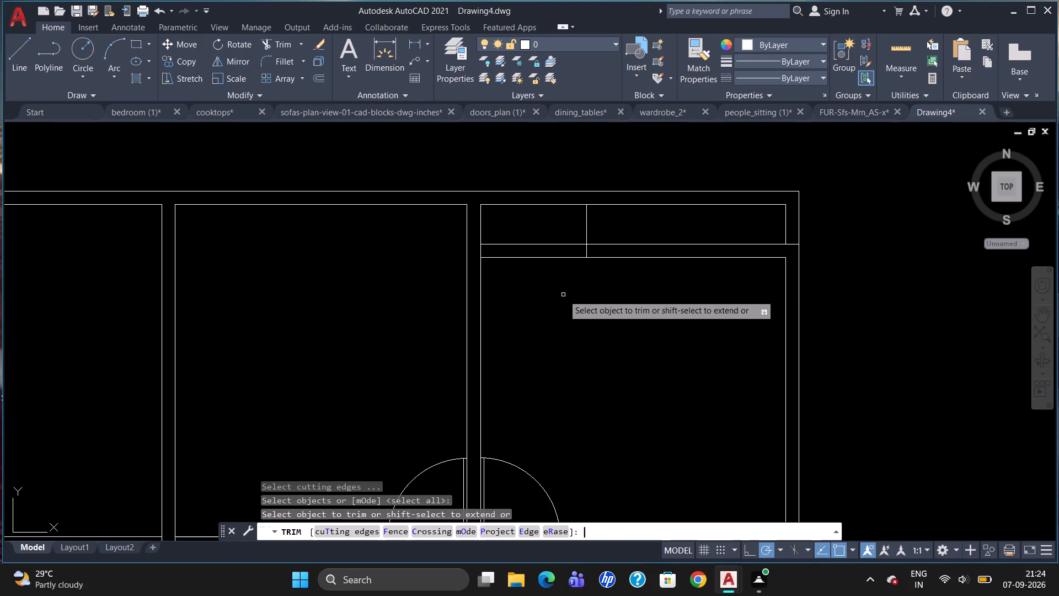
click(544, 244)
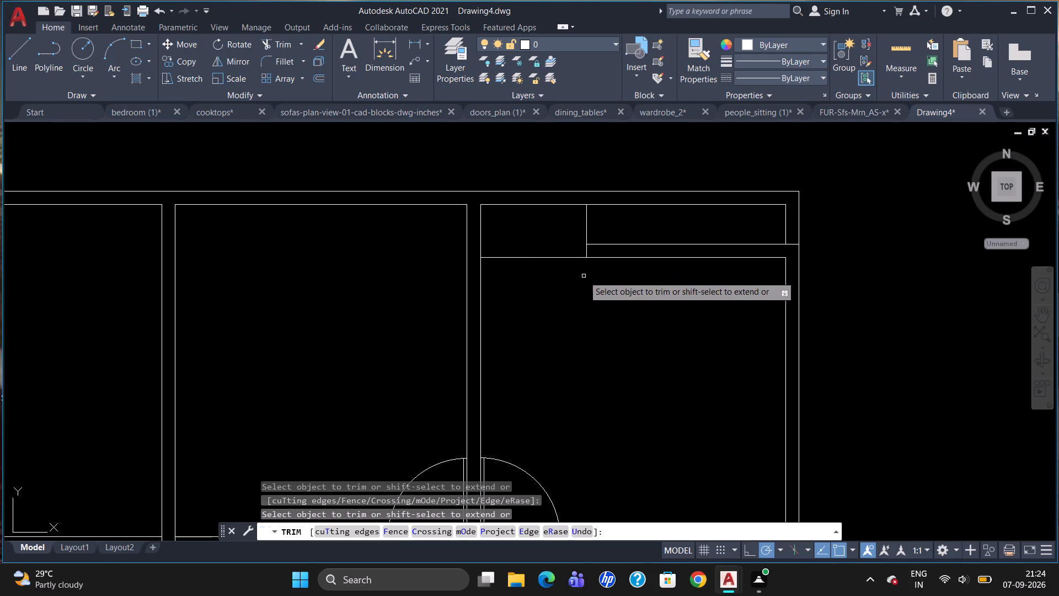
key(Escape)
Draw a short vertical line across the northeast room's partition, 2'6" east of the existing vertical line, between the partition's north and south faces.
key(l)
key(Return)
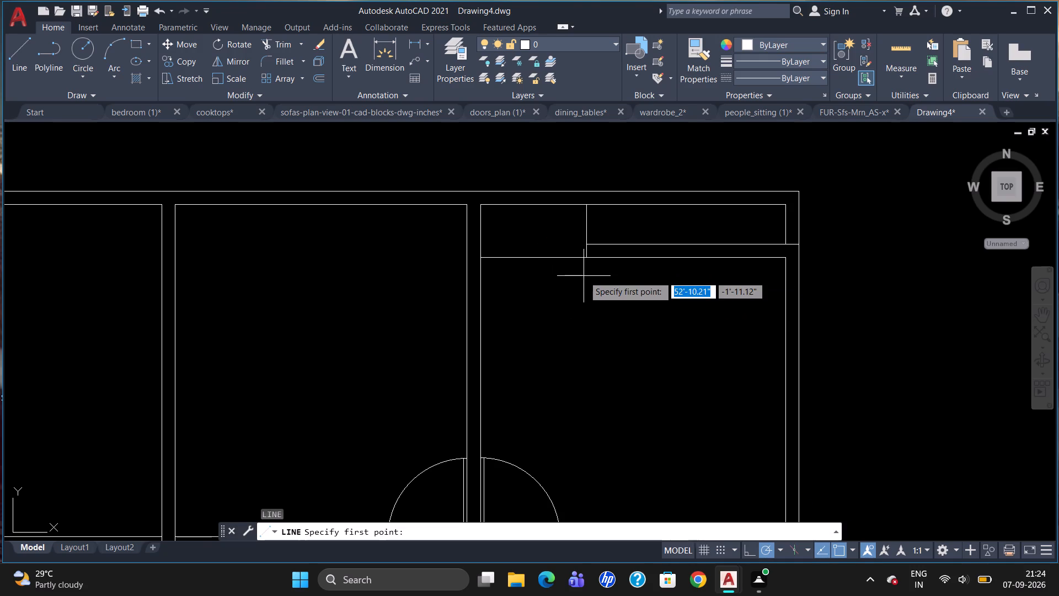
key(t)
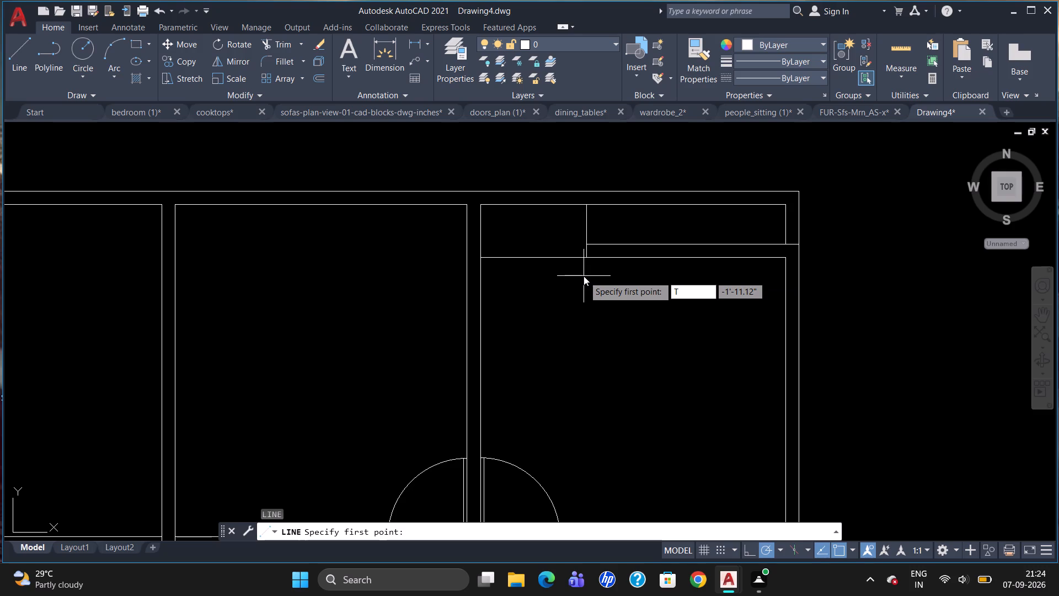
key(k)
key(Return)
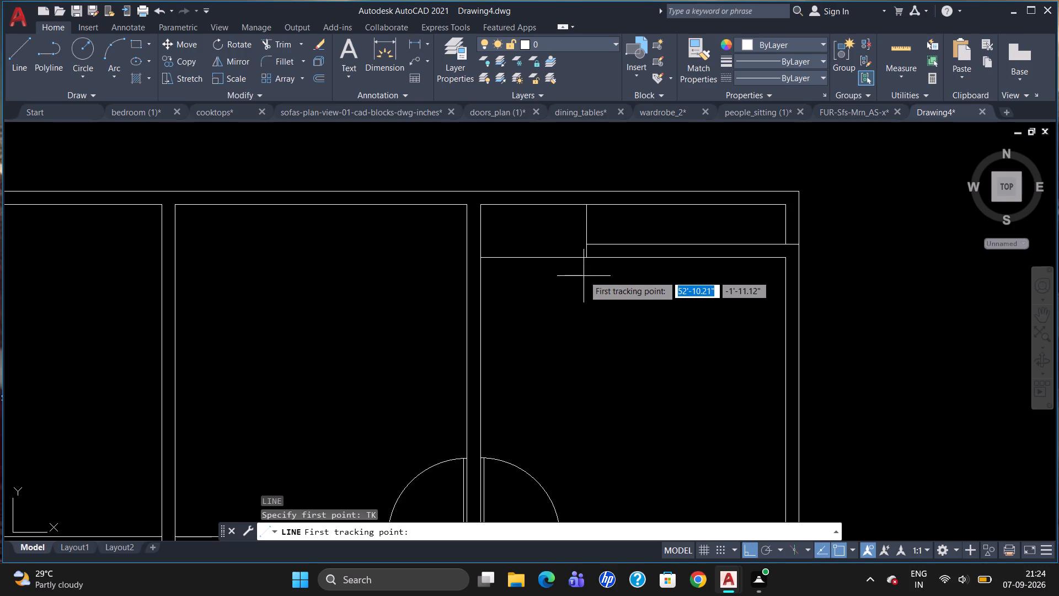
click(589, 245)
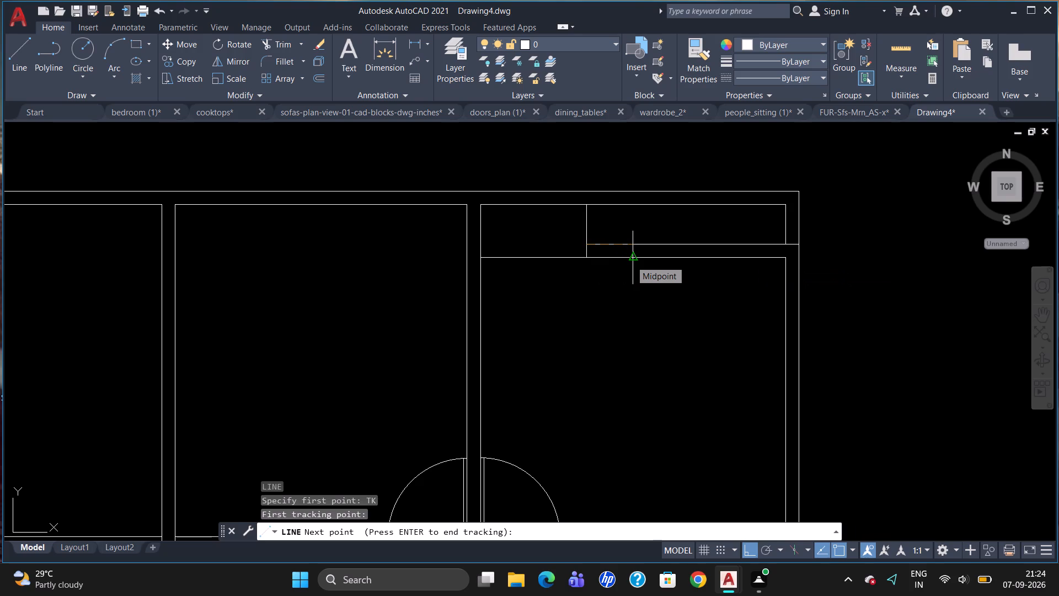
text(2'6")
key(Return)
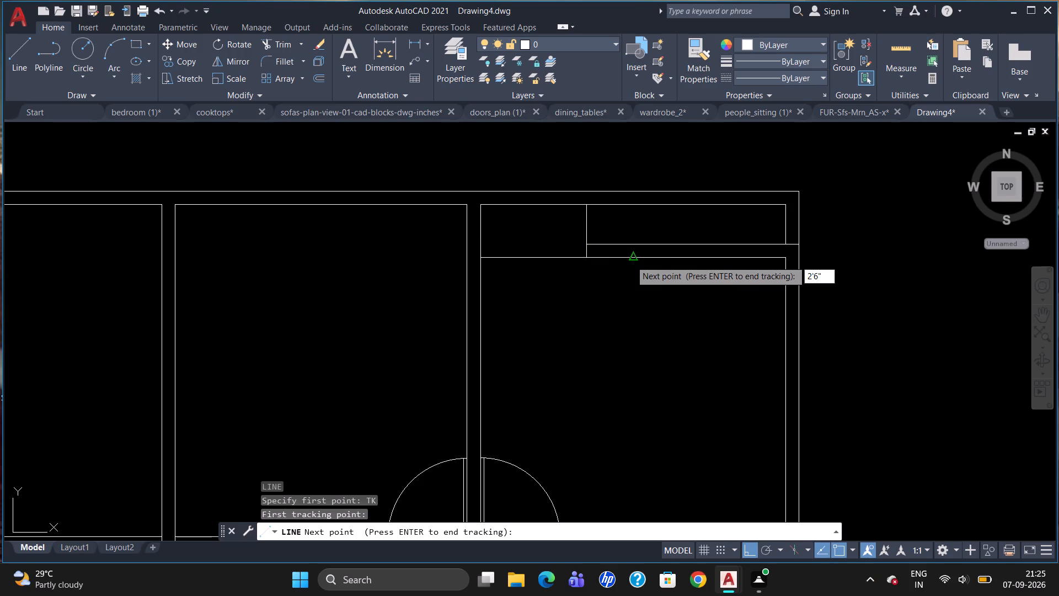
key(Return)
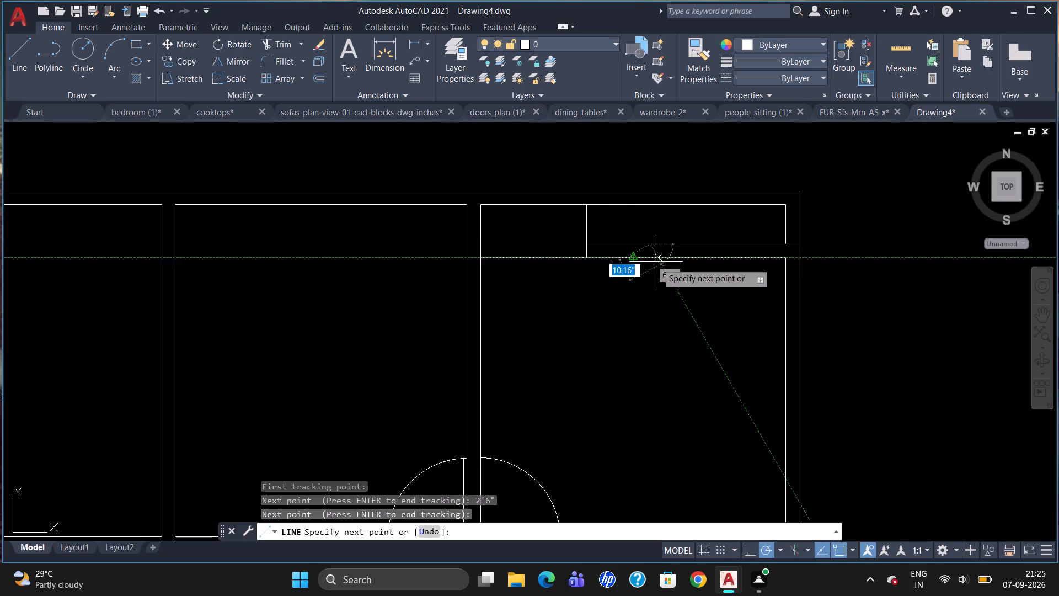
click(654, 259)
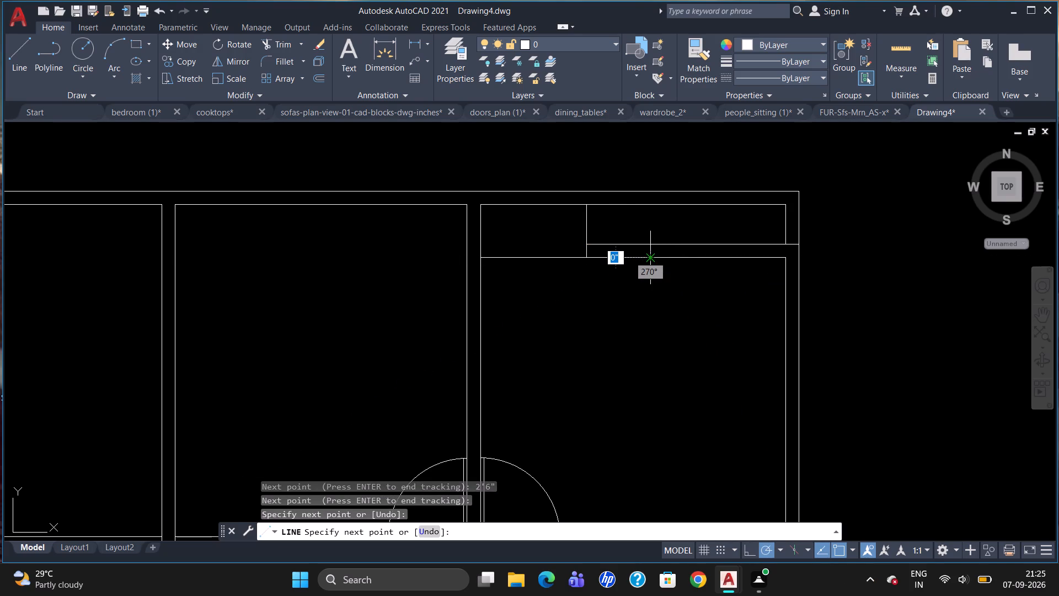
key(Escape)
Trim the partition's north face between the two vertical lines and the north wall's inner face from the longer vertical line to the east wall.
text(TR)
key(Return)
key(Return)
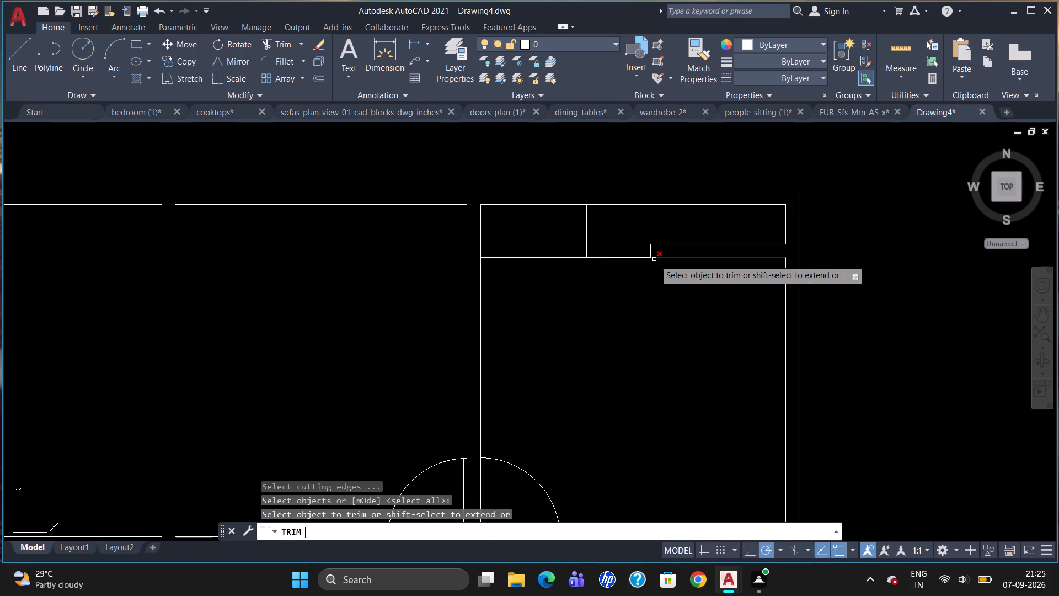
click(624, 246)
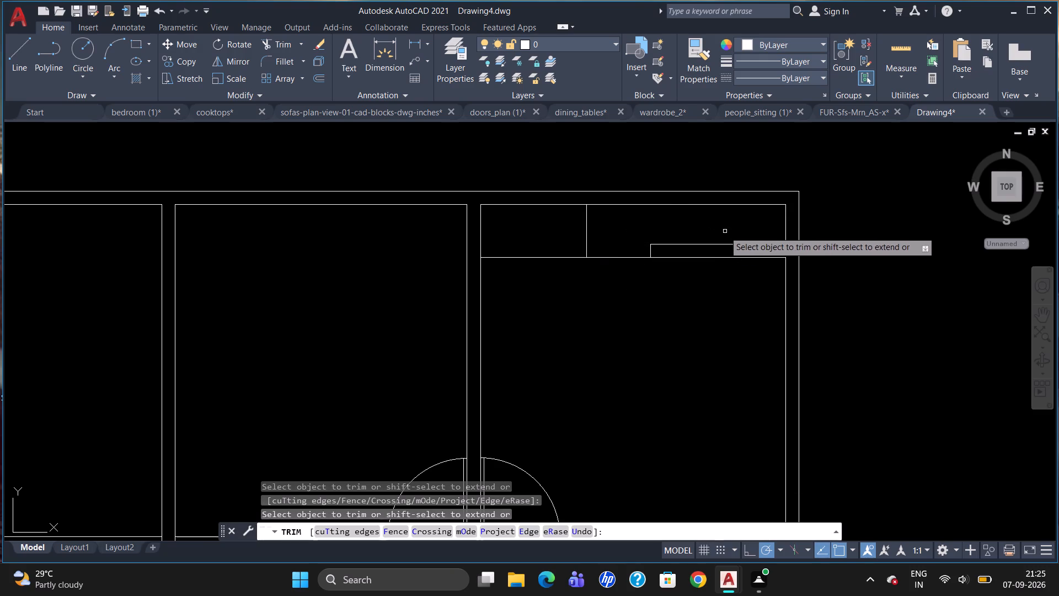
click(785, 227)
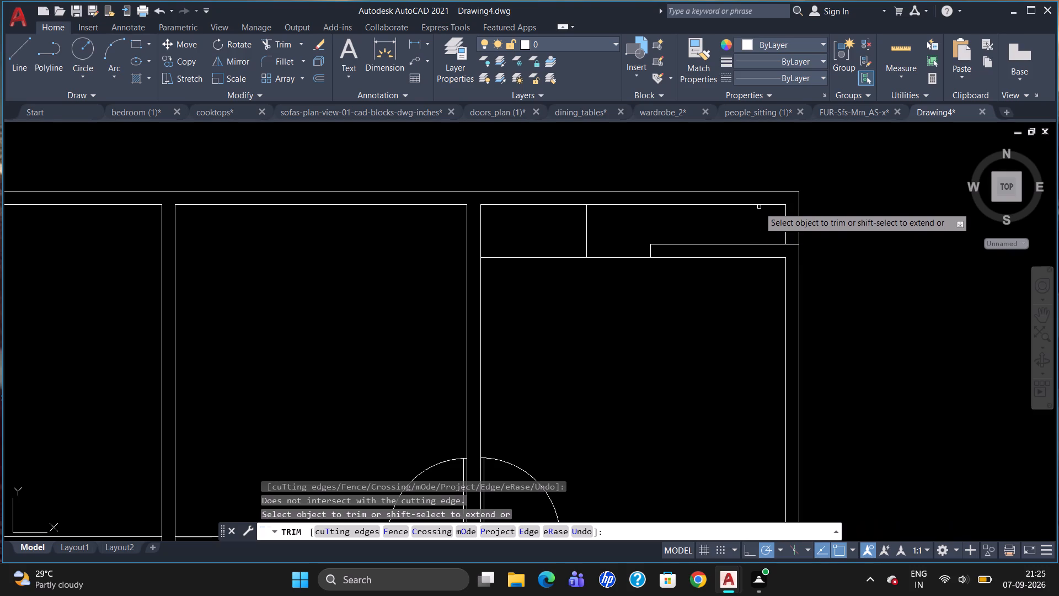
click(757, 205)
key(Escape)
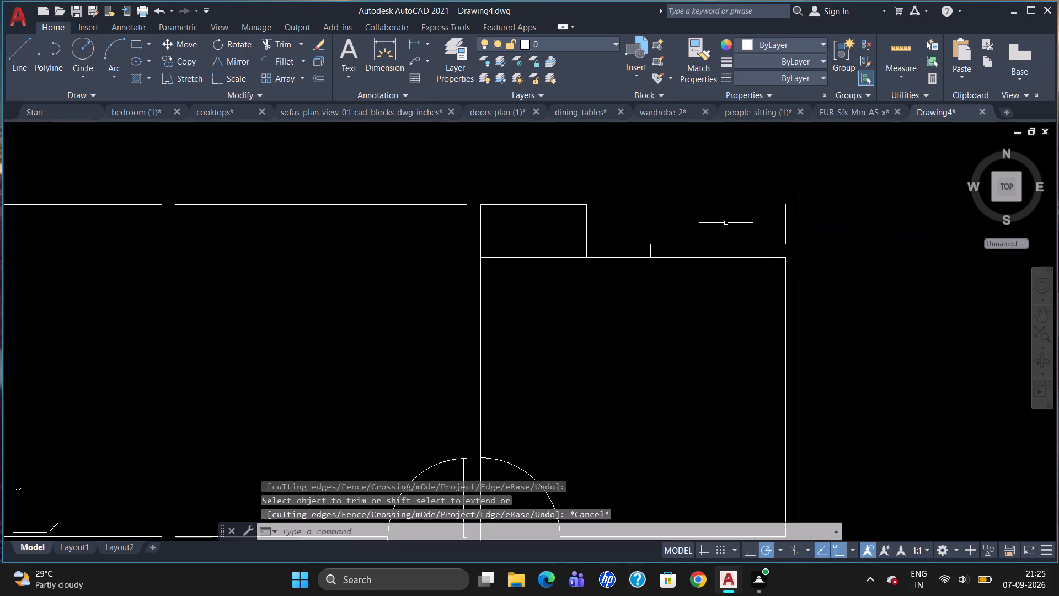
Erase the leftover piece of the east wall's inner face north of the partition.
click(785, 218)
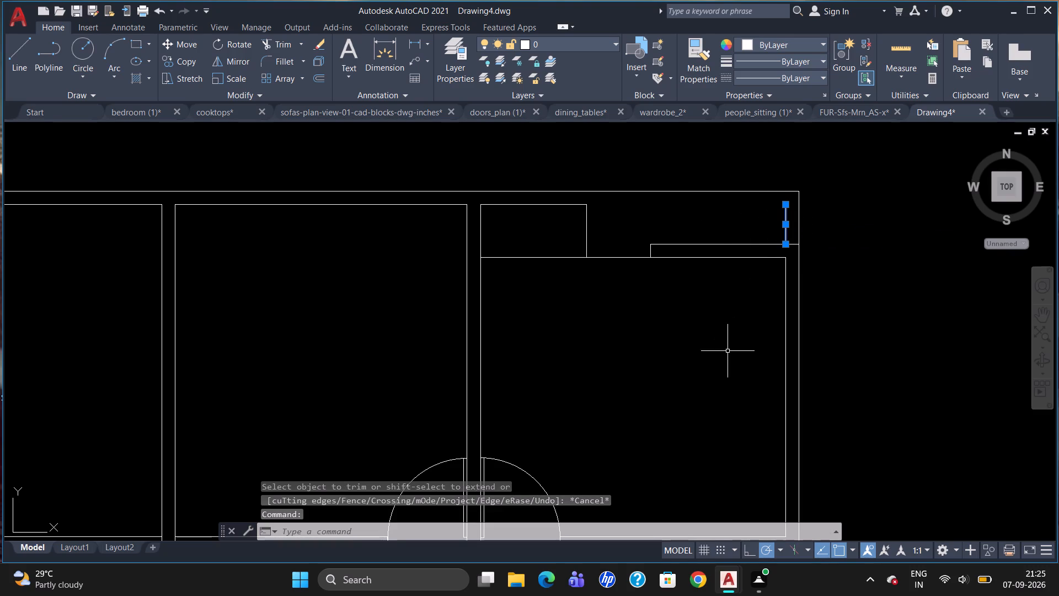
key(Delete)
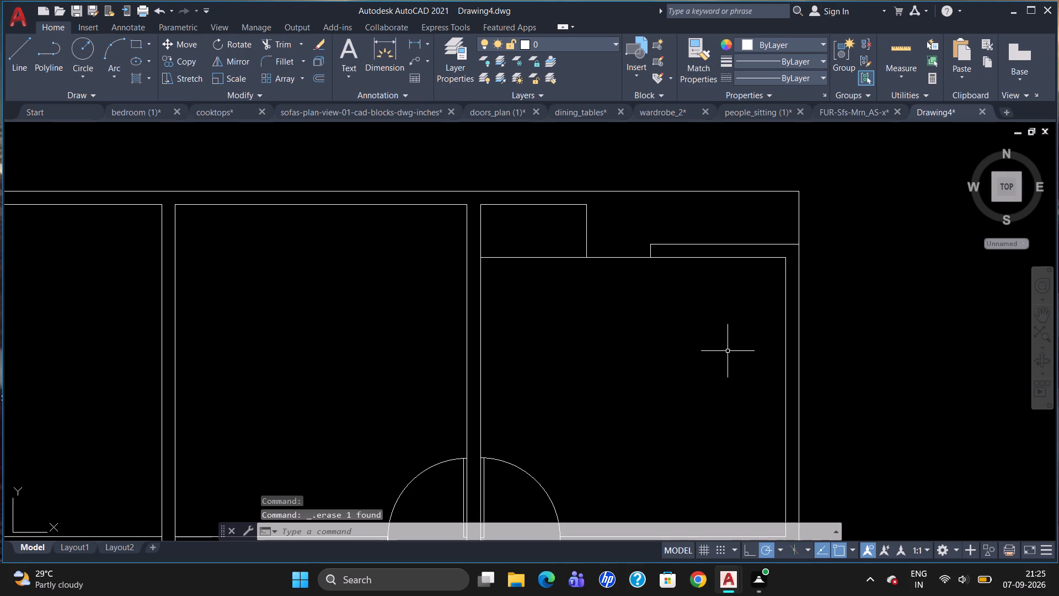
Check the northeast room's partition and opening against the northwest room's, and look over the whole floor plan.
scroll(791, 265, down, 2)
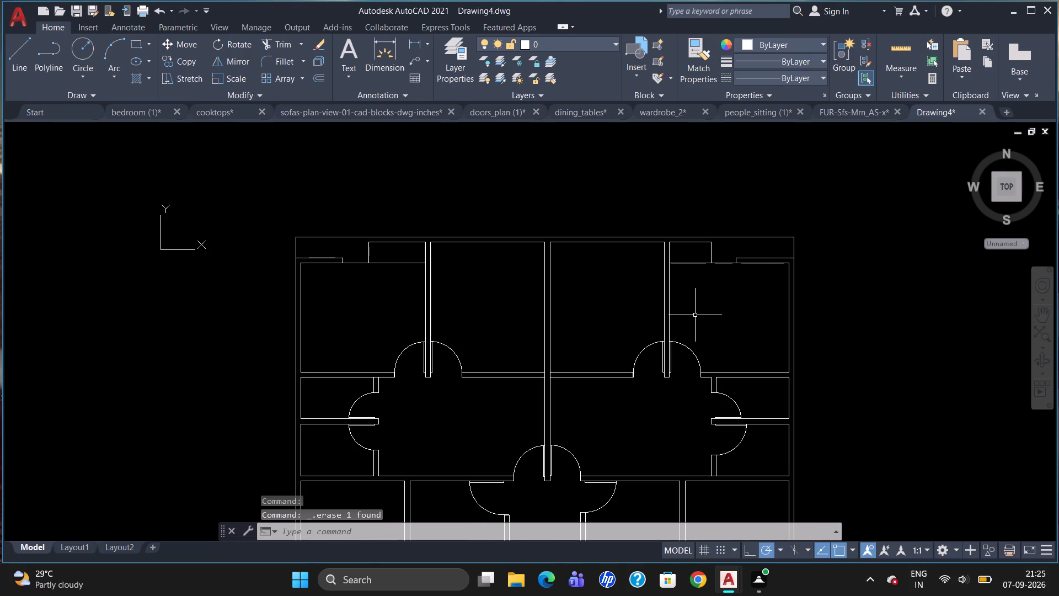
scroll(727, 272, down, 1)
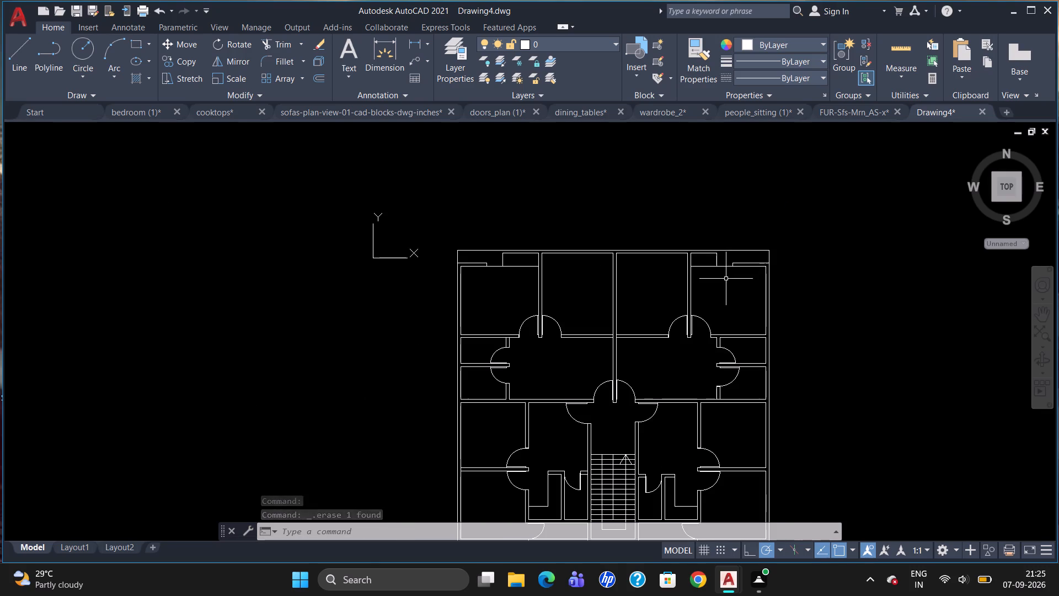
scroll(751, 269, up, 1)
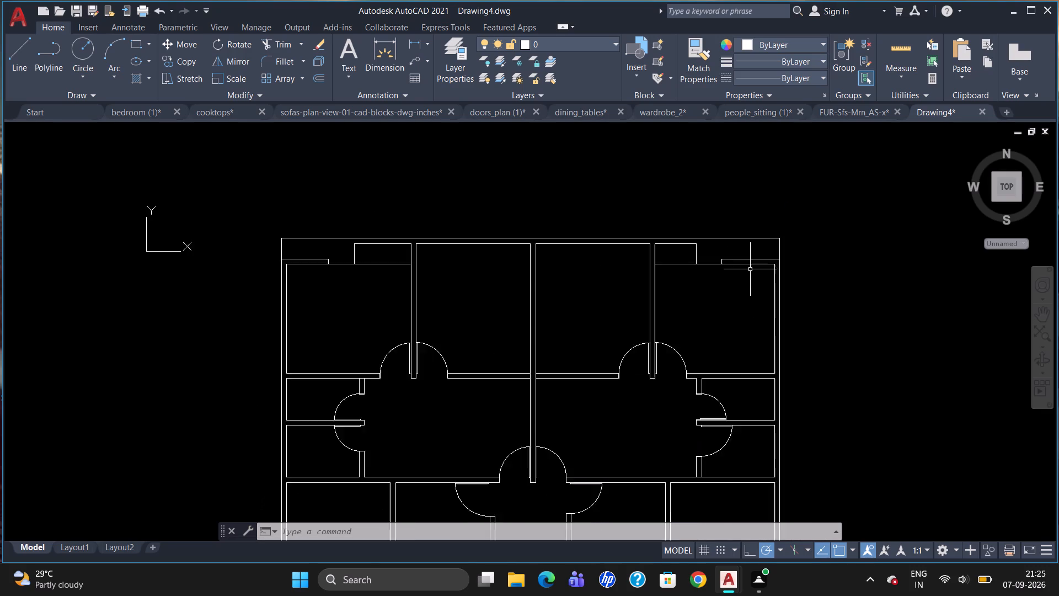
scroll(750, 269, up, 1)
scroll(668, 315, down, 1)
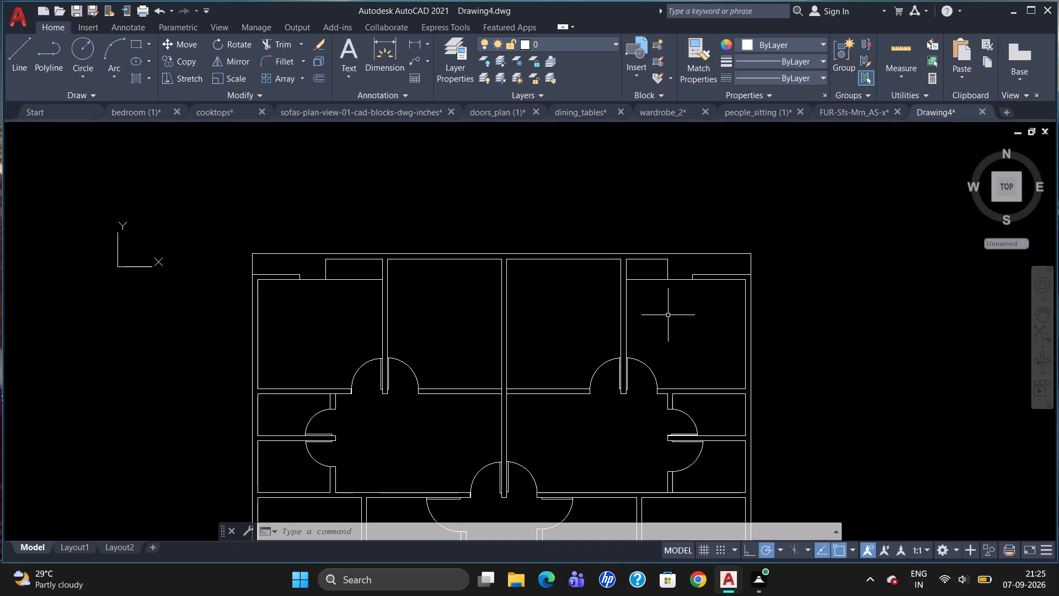
scroll(677, 299, down, 1)
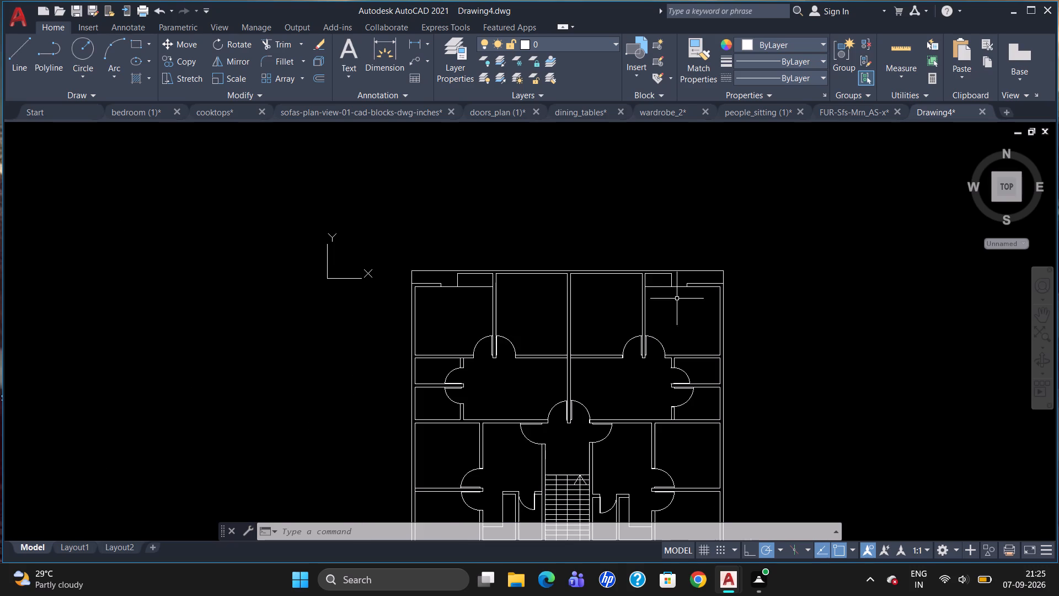
scroll(688, 303, down, 2)
scroll(651, 397, up, 2)
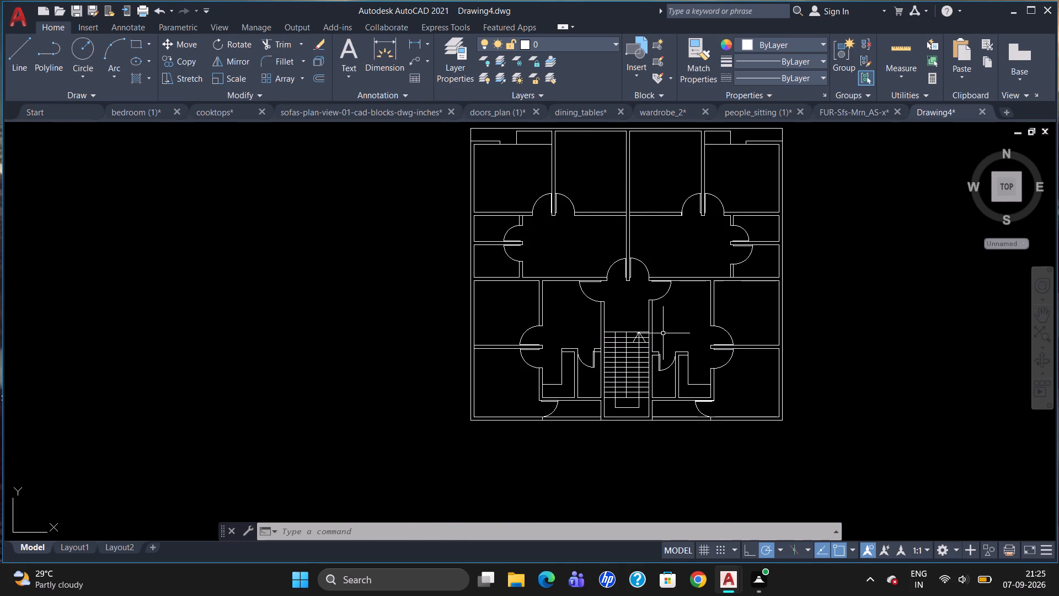
scroll(667, 374, down, 1)
Add the multiline text label VERANDA with a text height of 5" in the space north of the northwest room's partition.
scroll(564, 258, up, 3)
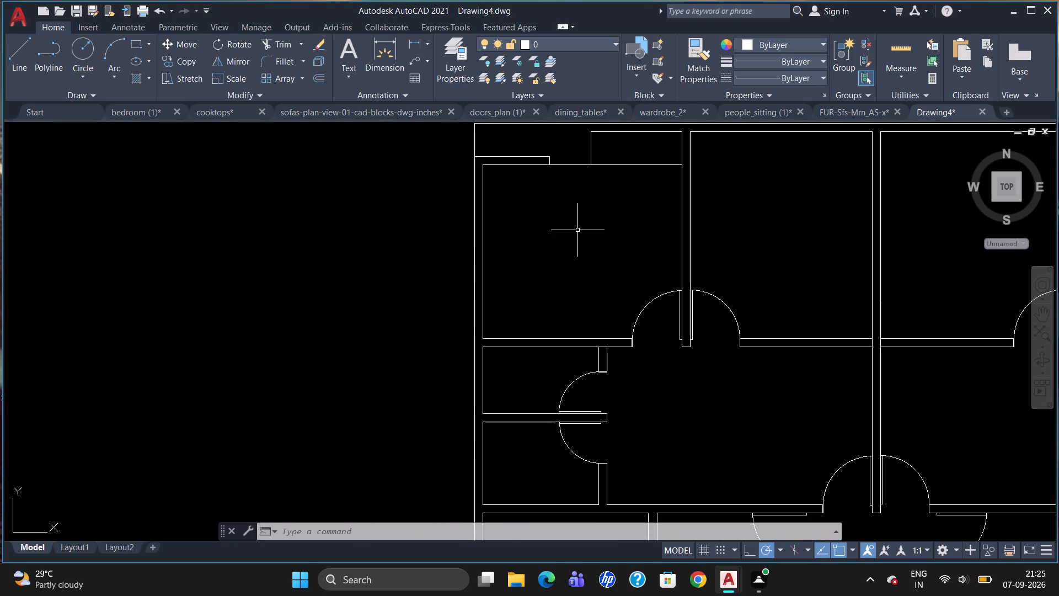
key(t)
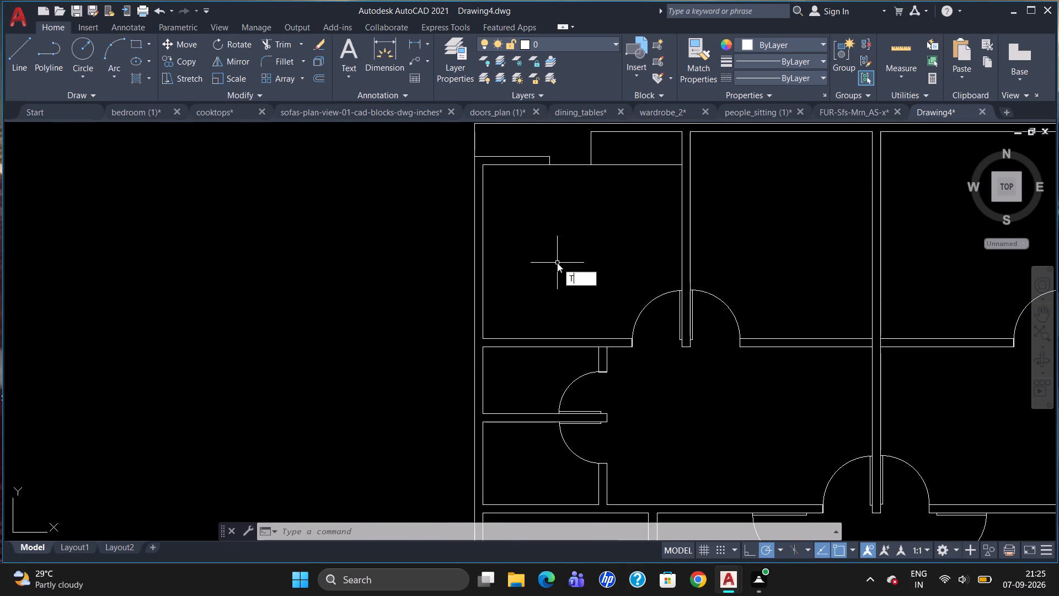
key(Return)
scroll(554, 269, down, 1)
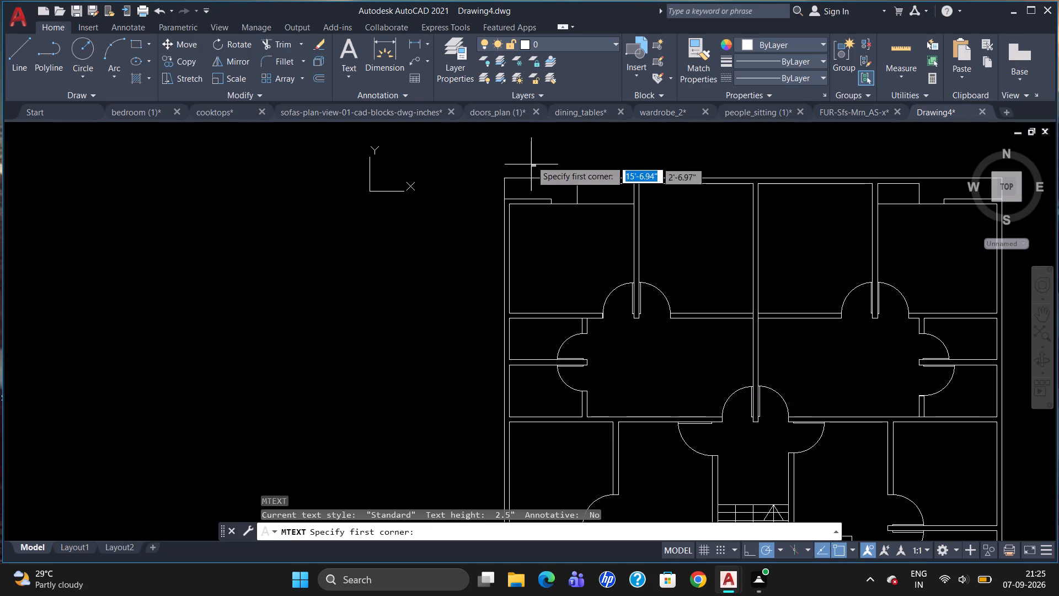
scroll(531, 161, up, 2)
drag(487, 216, 487, 232)
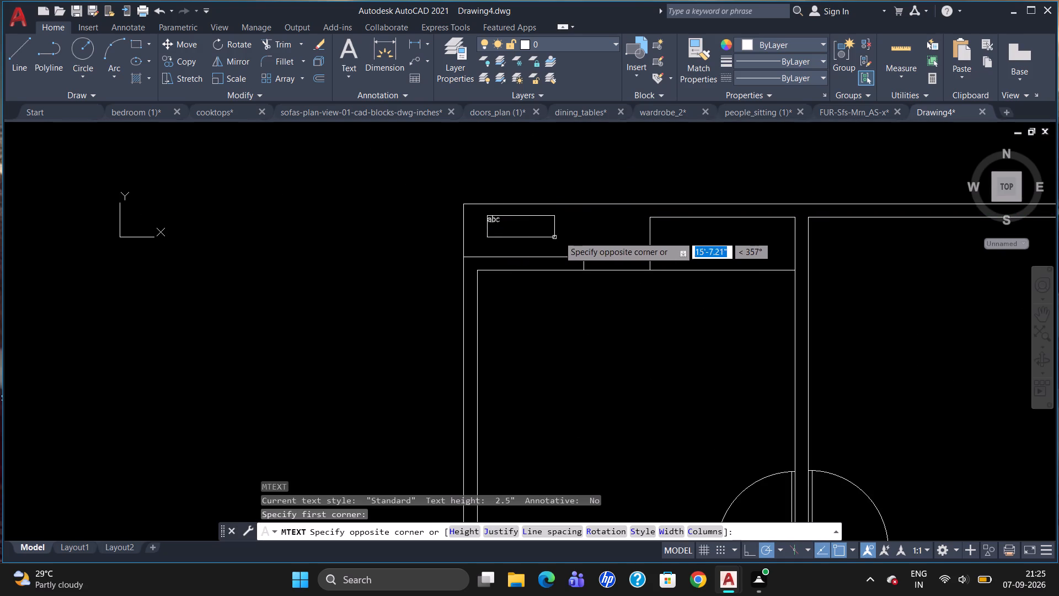
click(586, 239)
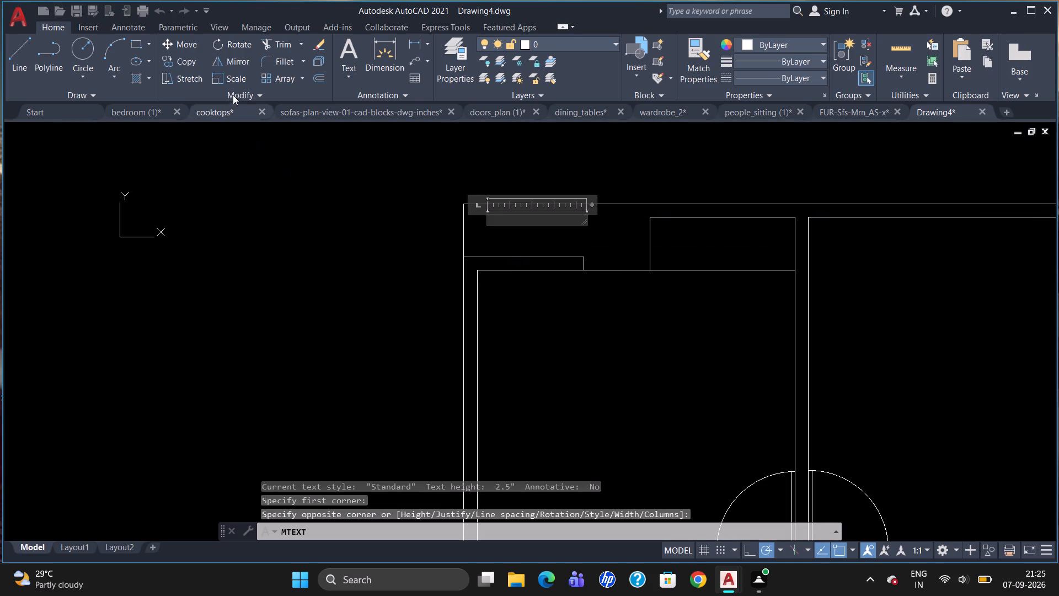
click(184, 65)
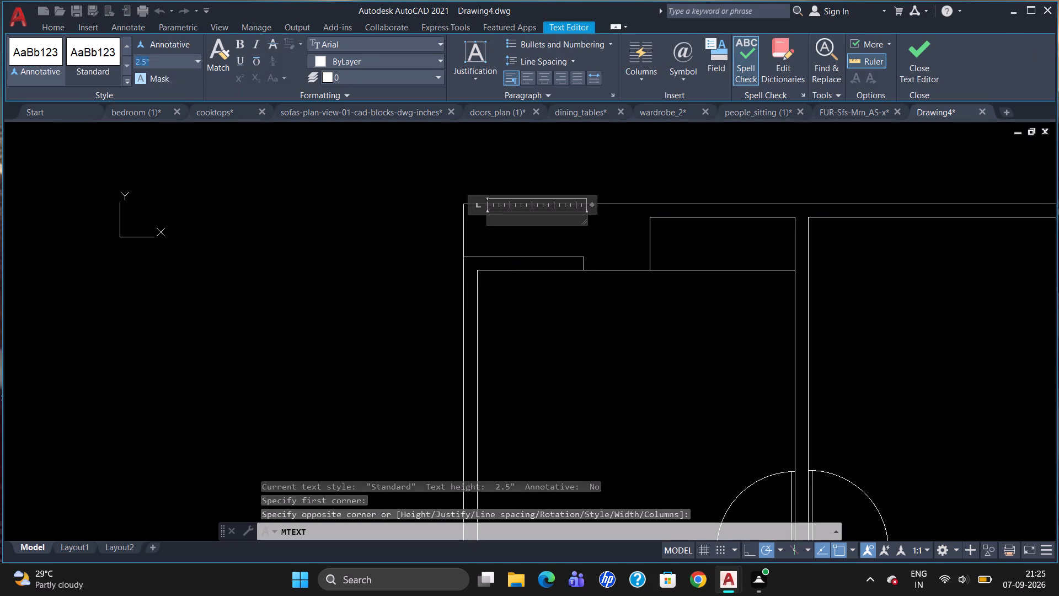
key(BackSpace)
key(5)
key(Return)
text(VA)
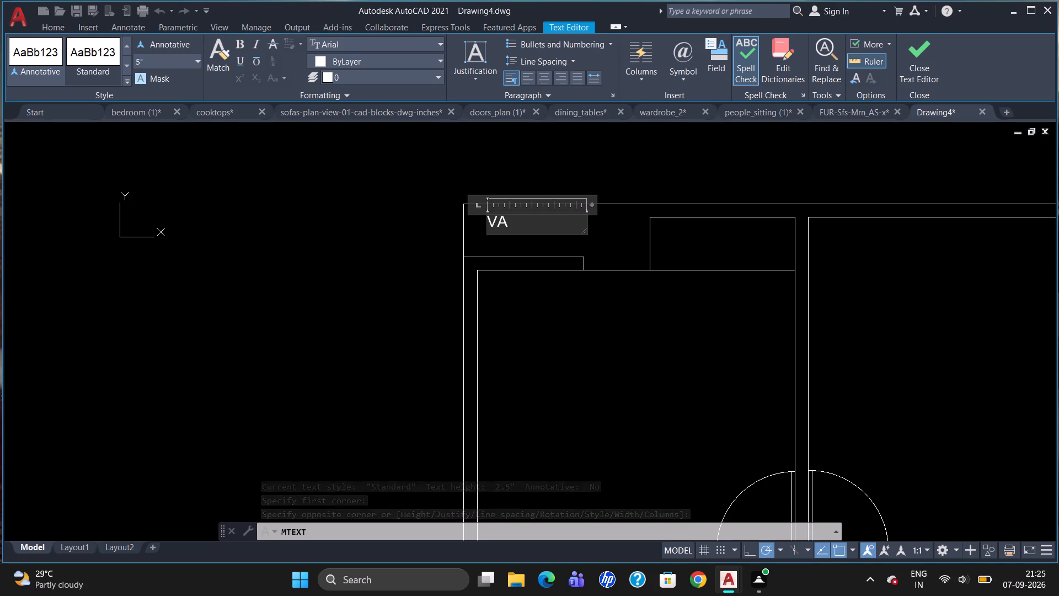
key(BackSpace)
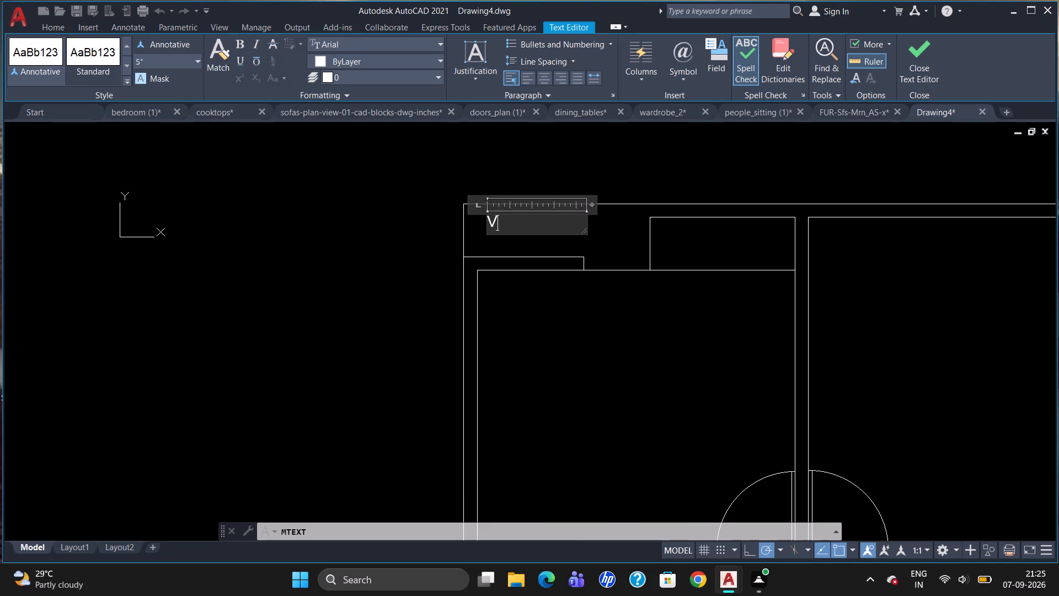
text(ERAN)
text(DA)
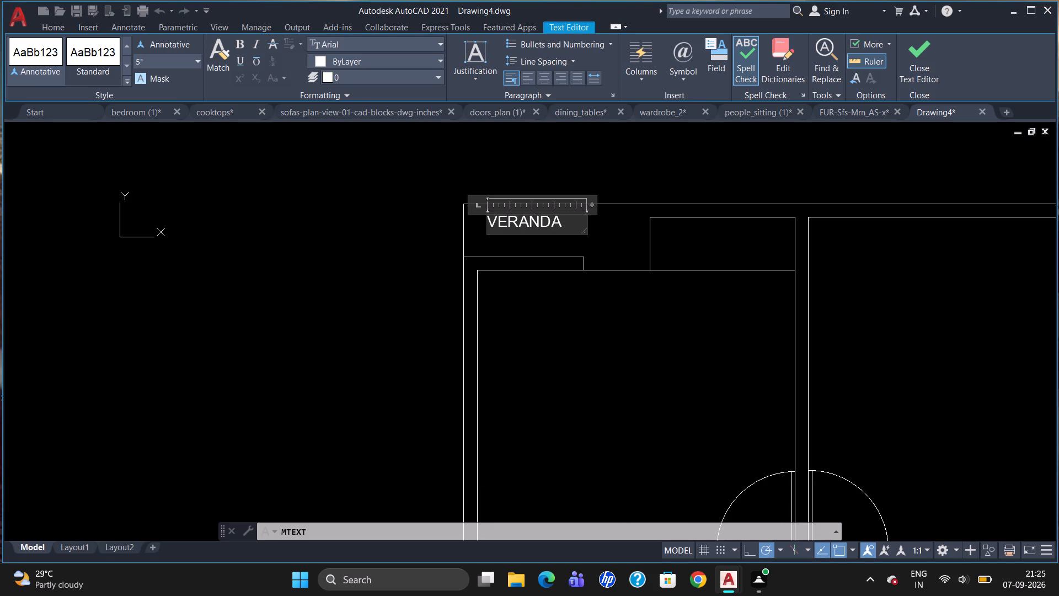
click(627, 370)
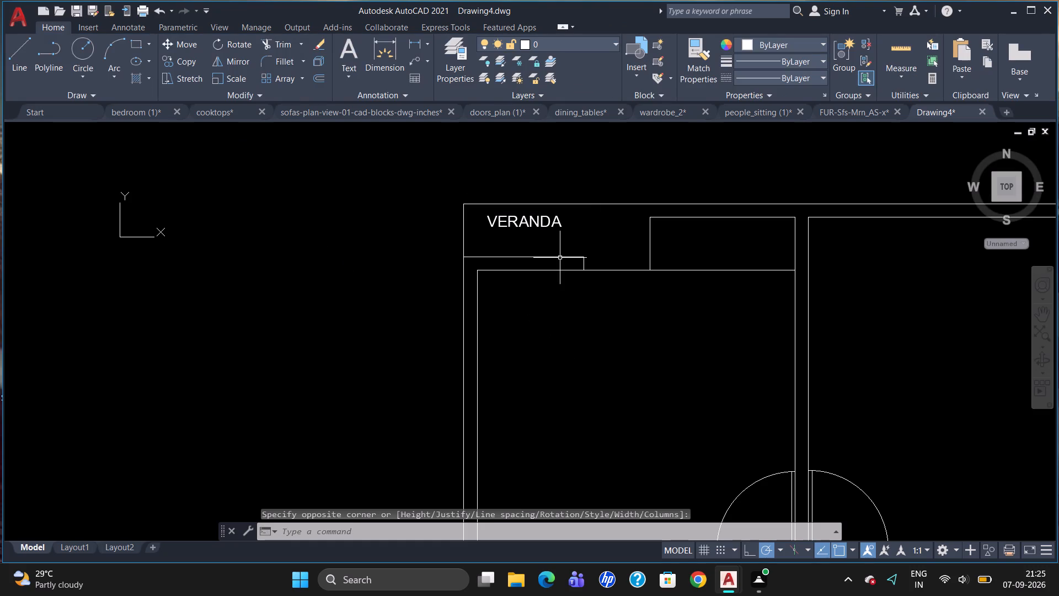
Add the two-line text label BEDROOM, 12'-0" X 11'-0" with a text height of 5" in the northwest room south of the veranda.
scroll(560, 255, down, 1)
key(t)
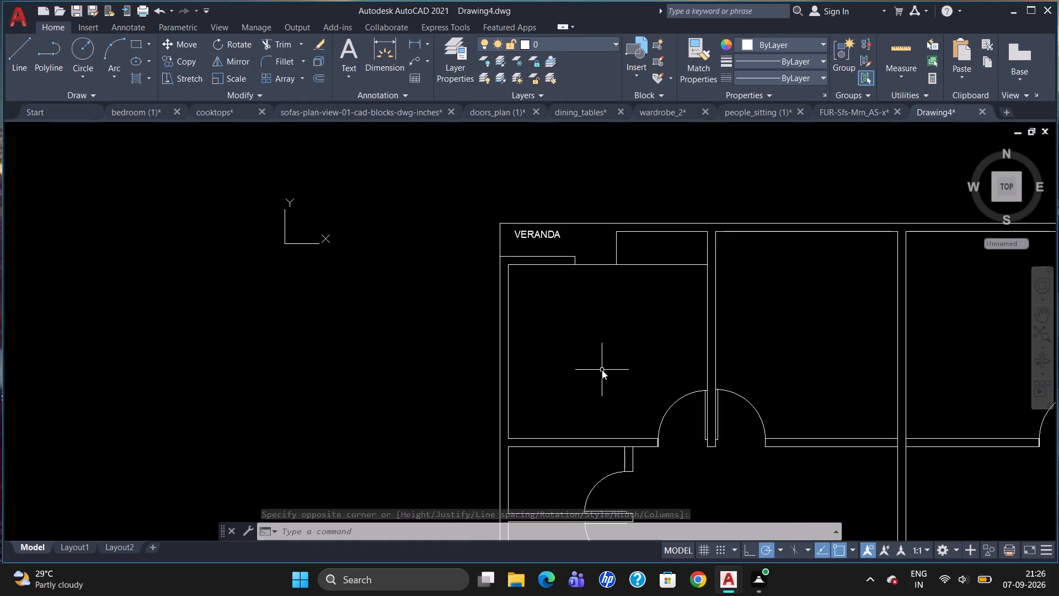
key(Return)
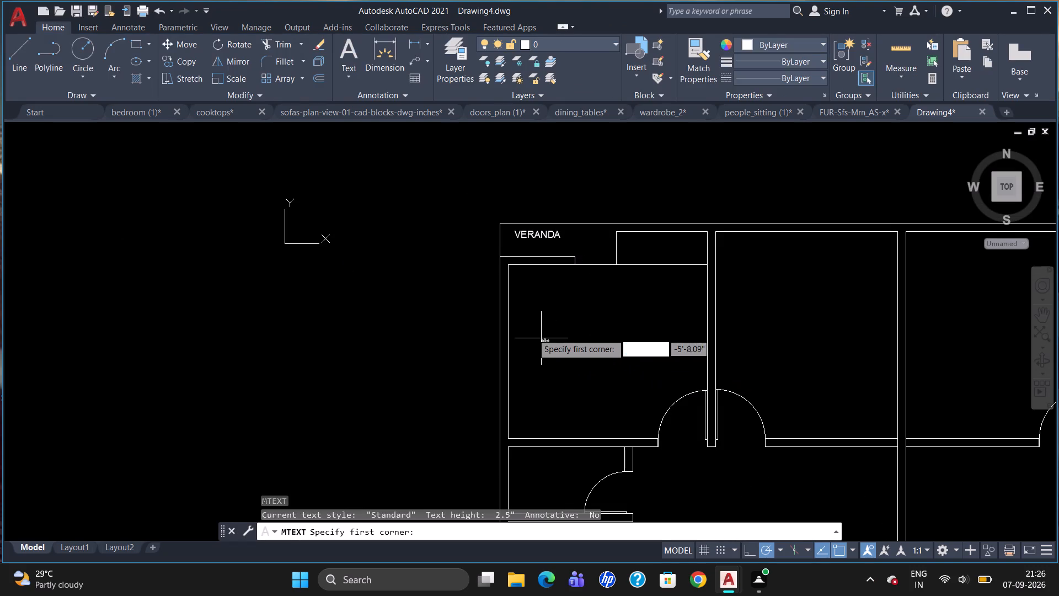
drag(536, 320, 539, 326)
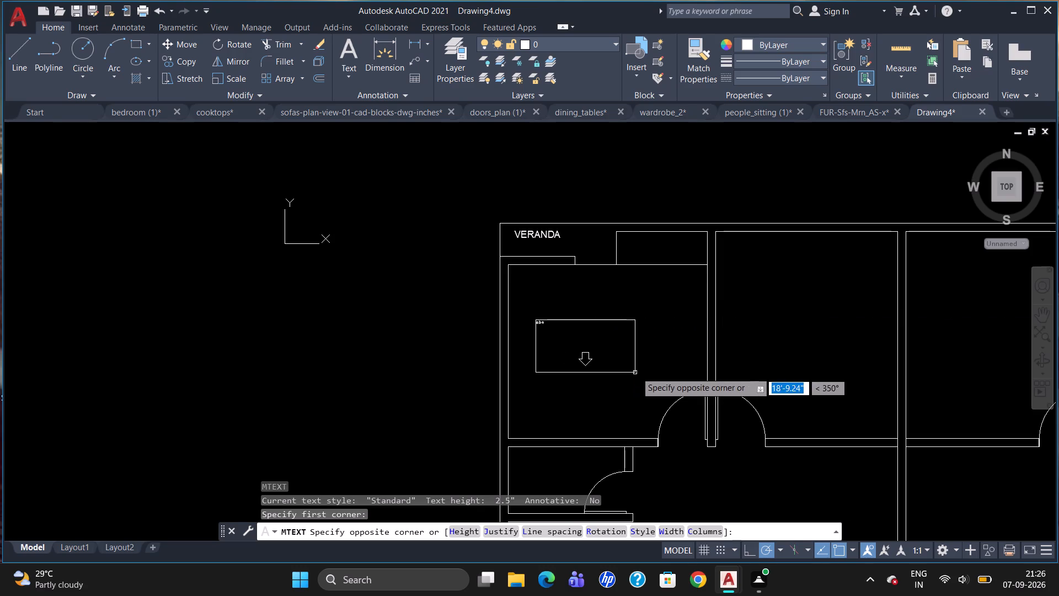
click(669, 371)
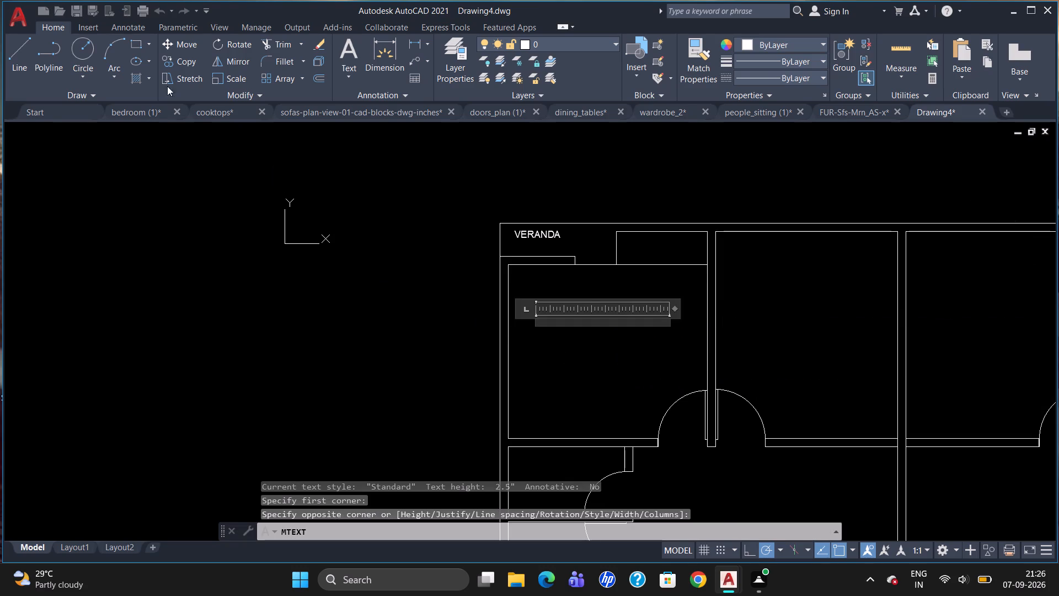
click(151, 63)
key(BackSpace)
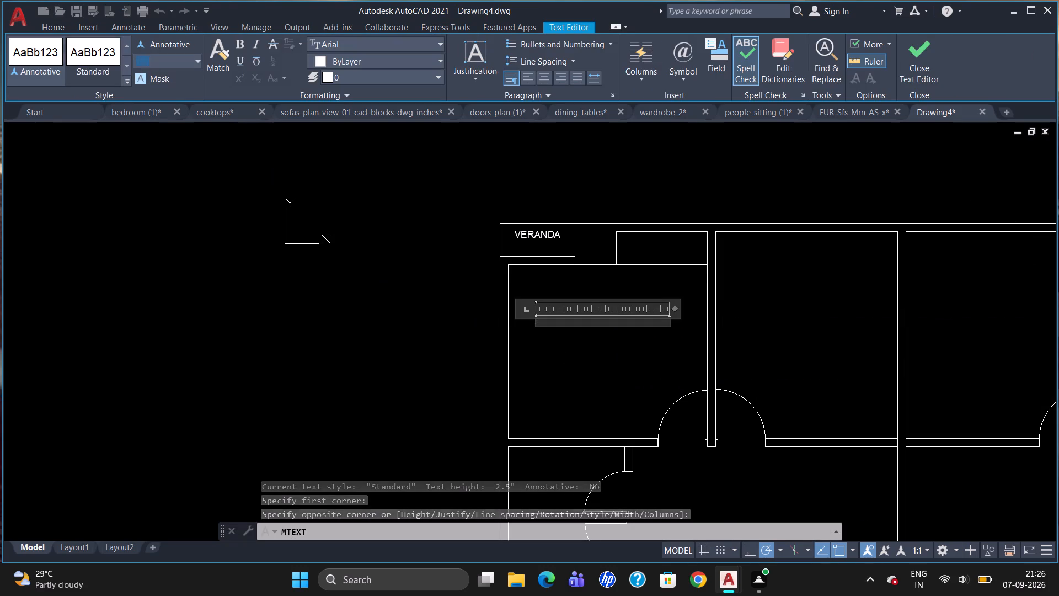
key(5)
key(Return)
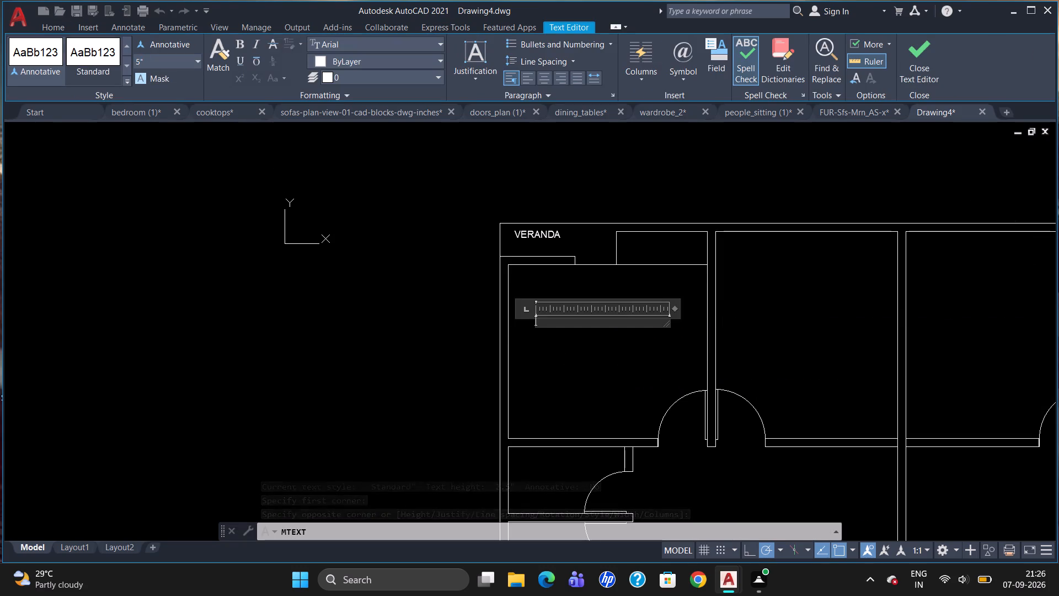
text(BEDROOM)
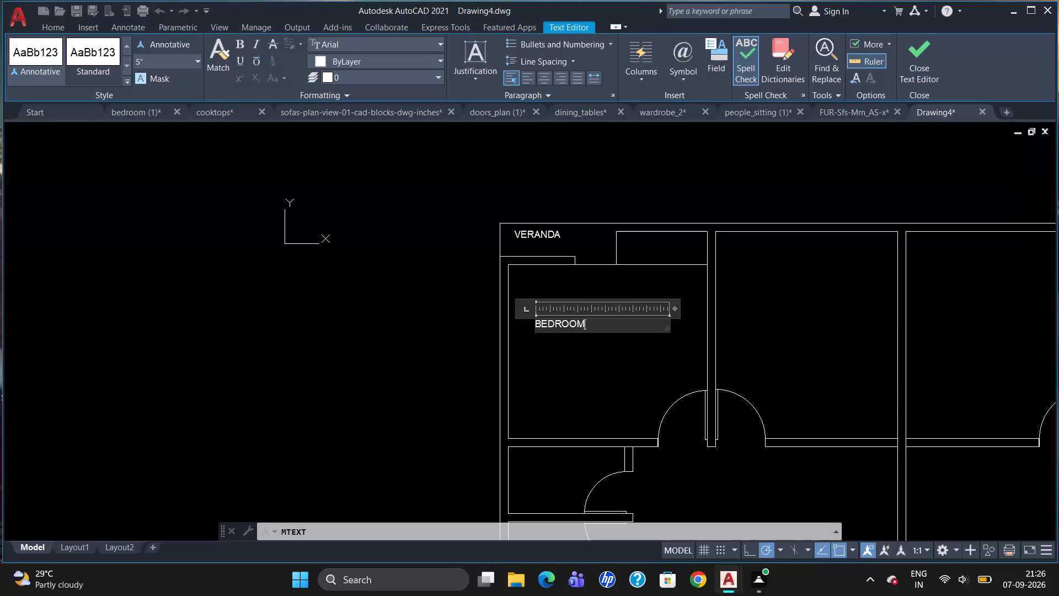
key(Return)
text(12'-0" X)
key(space)
text(11'-0")
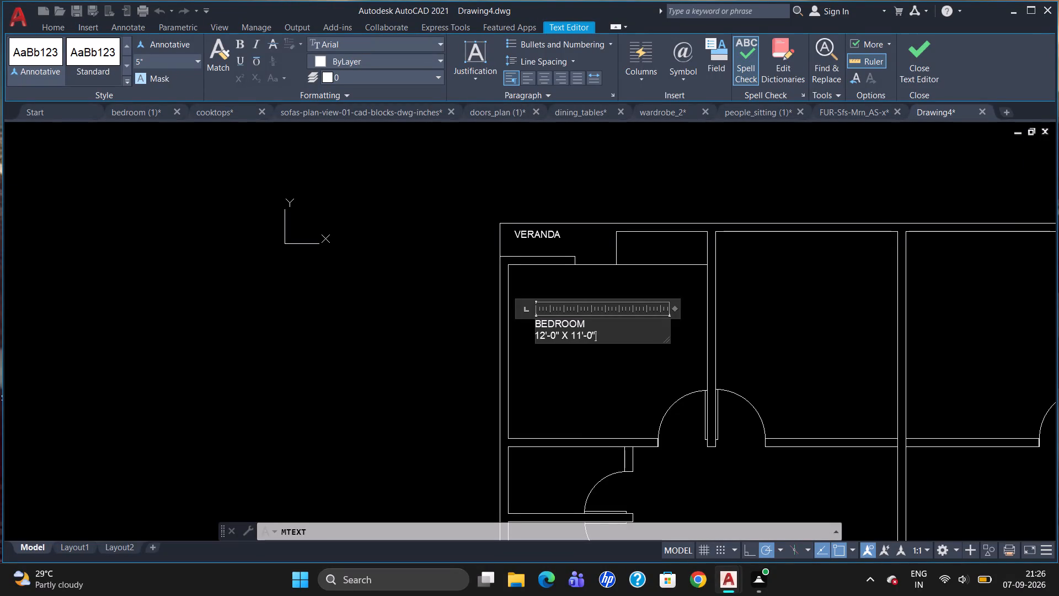
click(606, 396)
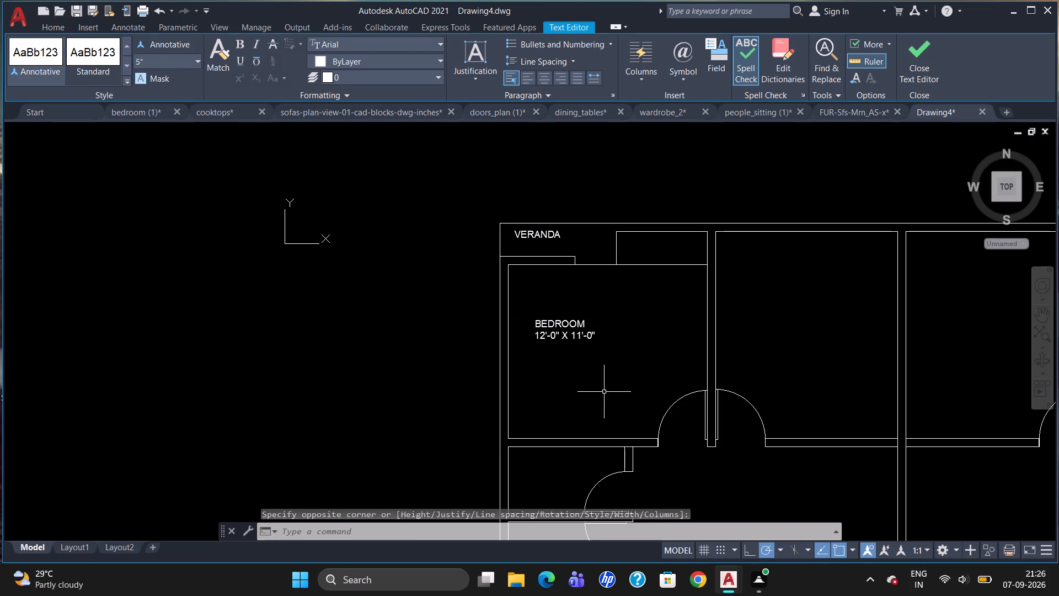
Move the northwest room's BEDROOM label slightly east, closer to the middle of the room.
scroll(575, 337, down, 1)
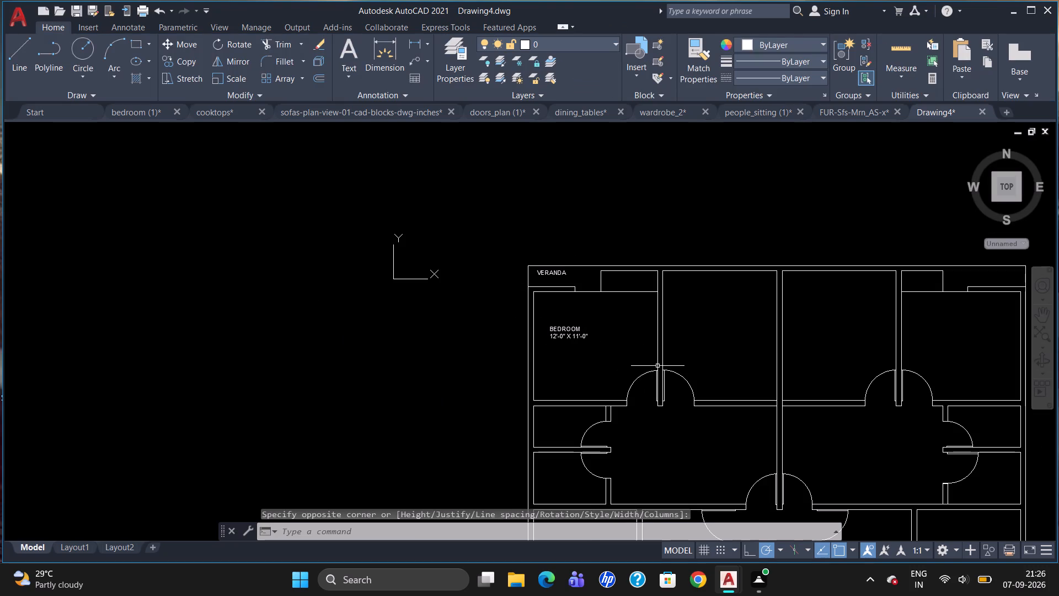
scroll(639, 359, up, 2)
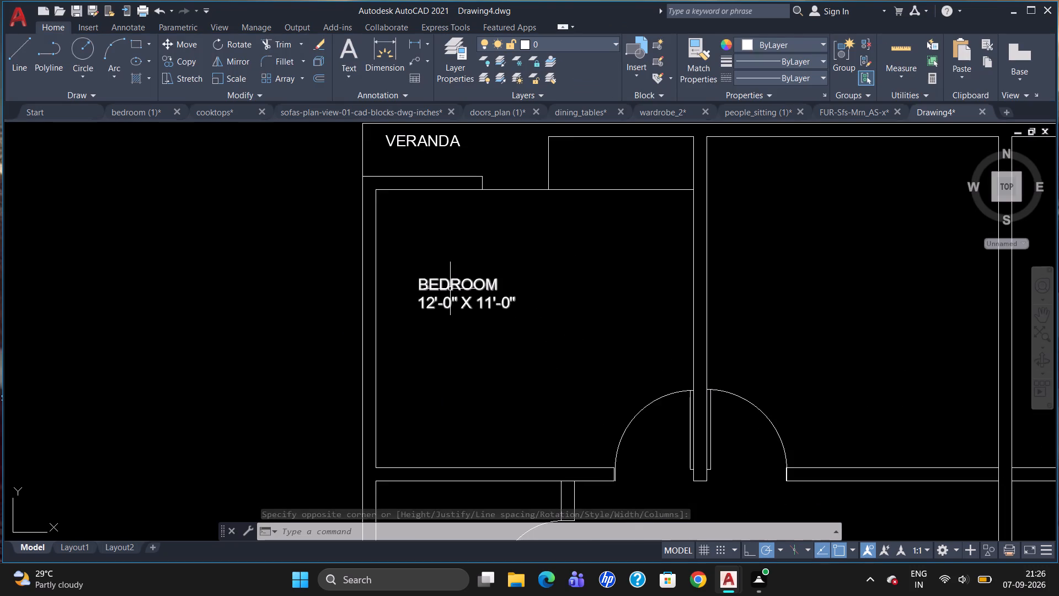
click(450, 288)
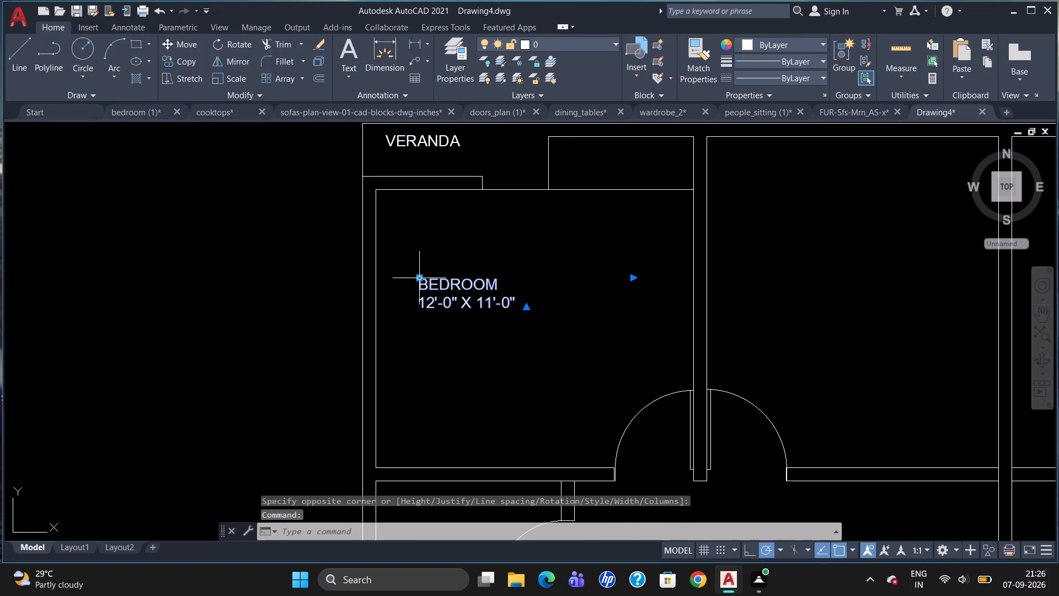
click(418, 276)
click(460, 281)
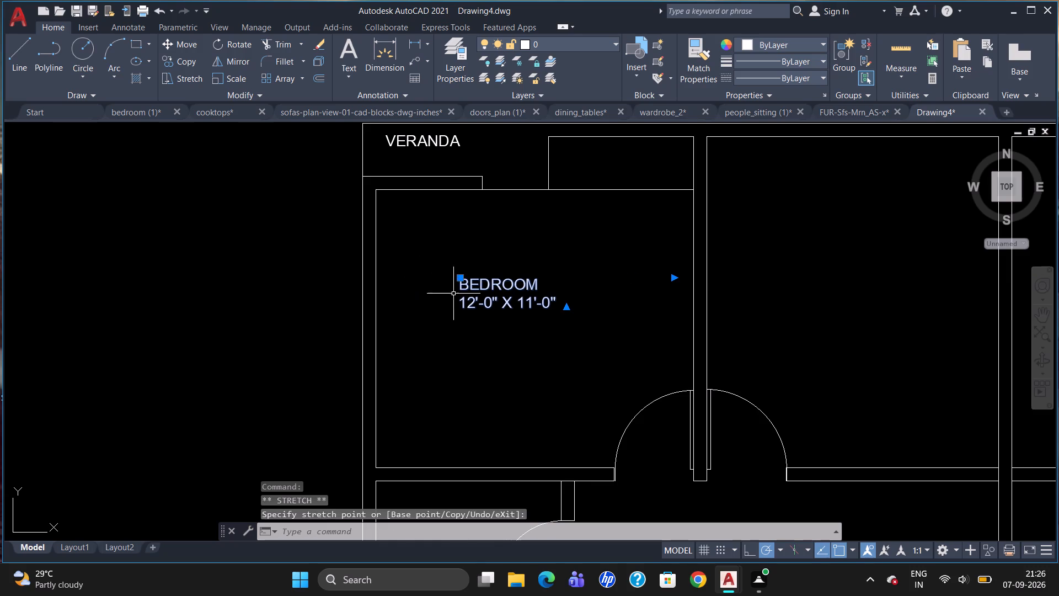
key(Escape)
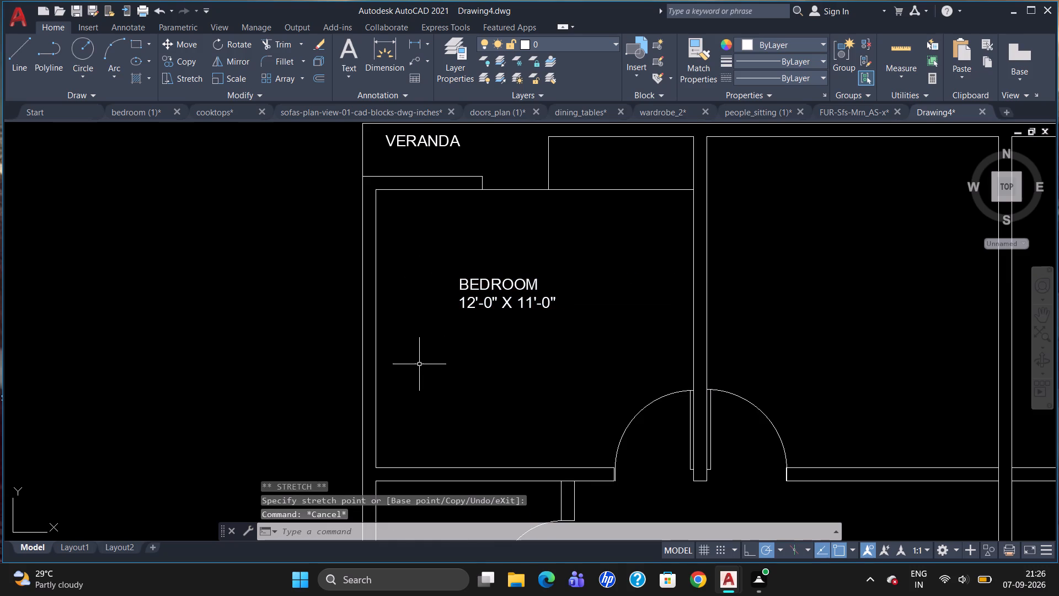
Add the two-line text label BEDROOM, 11'-0" X 12'-6" with a text height of 5" in the room east of the labelled northwest bedroom.
scroll(419, 363, down, 1)
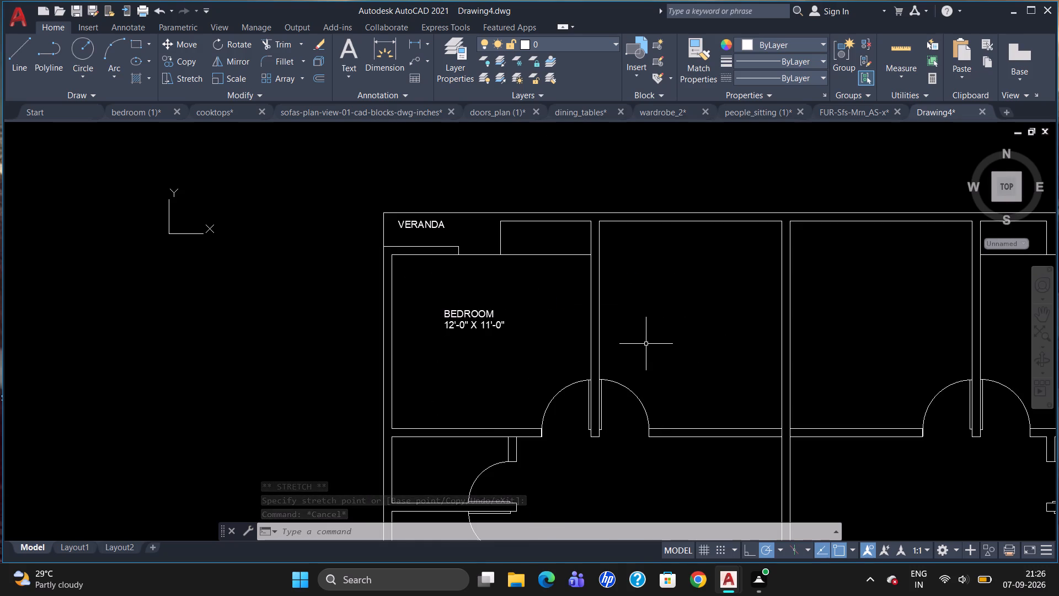
key(t)
key(Return)
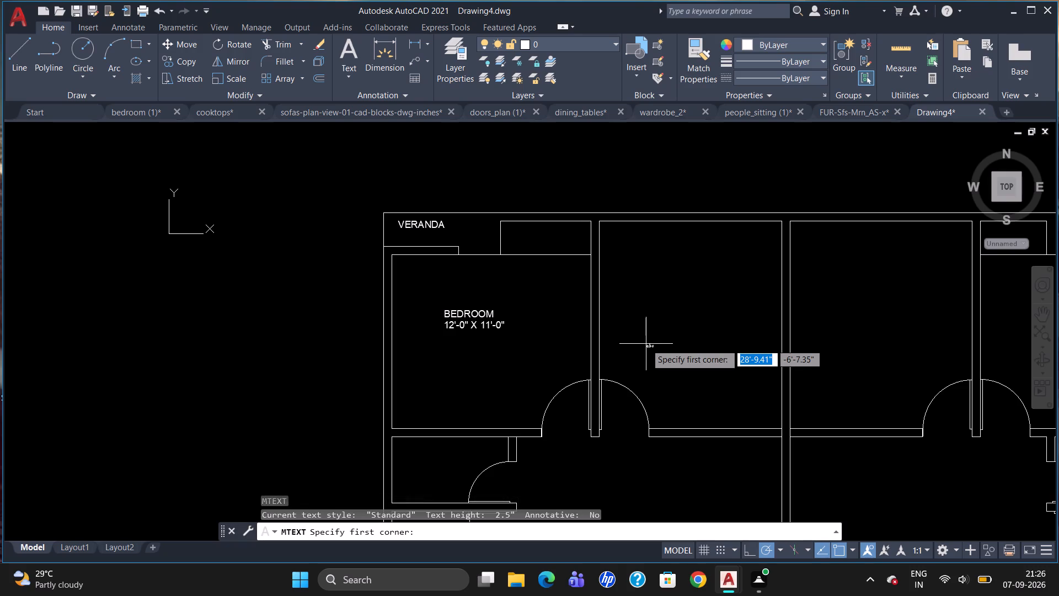
drag(638, 308, 640, 321)
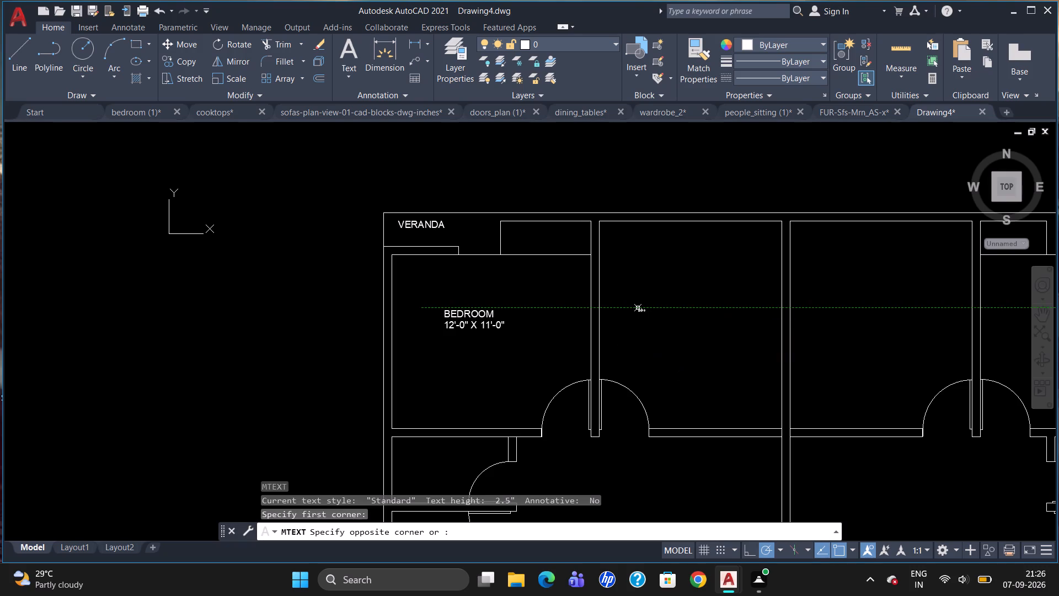
click(756, 349)
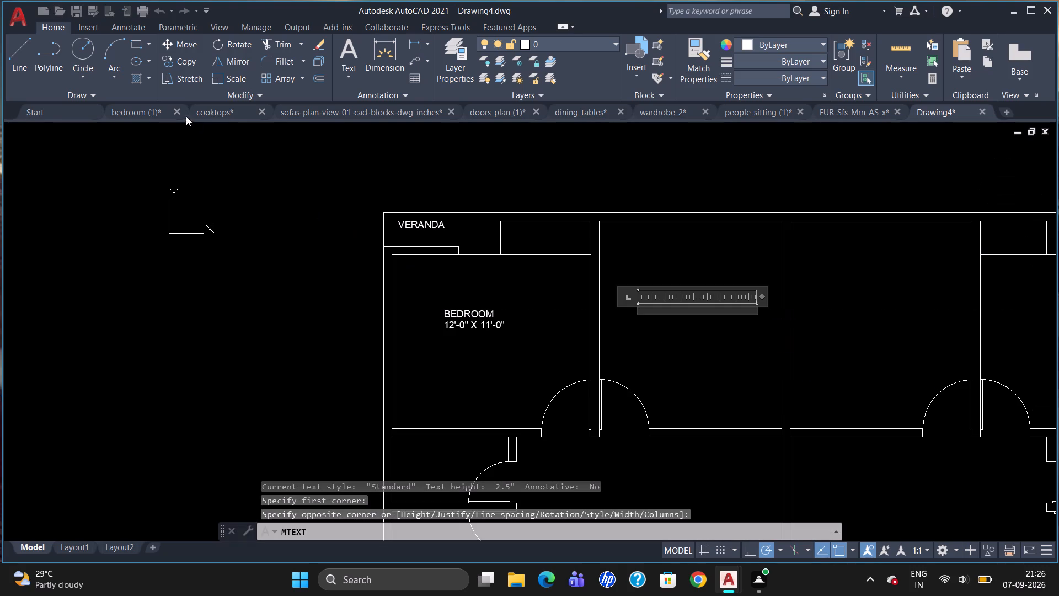
click(172, 63)
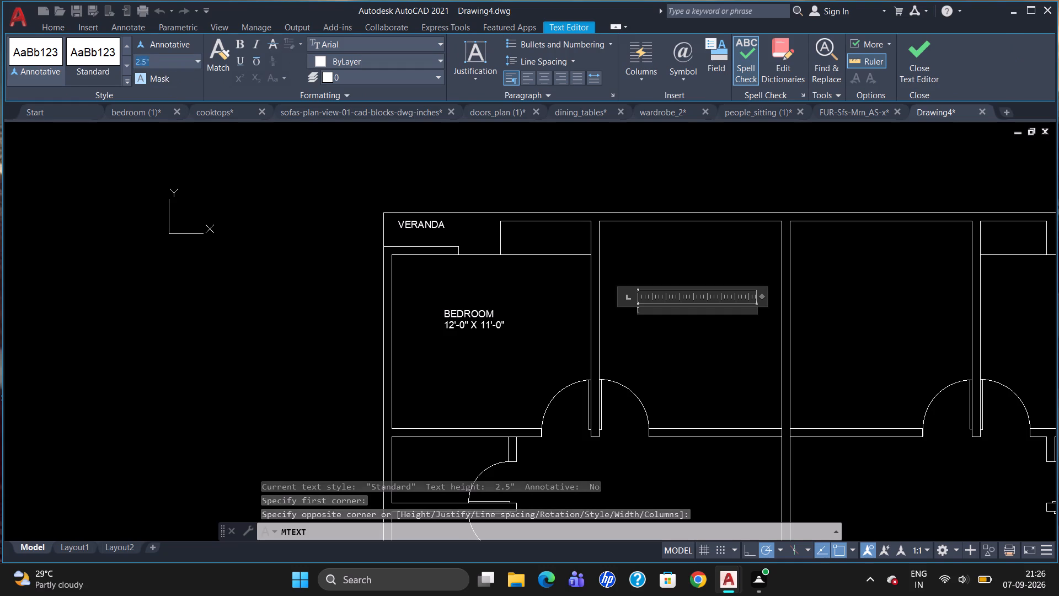
key(BackSpace)
key(5)
key(Return)
text(BEDROOM)
key(Return)
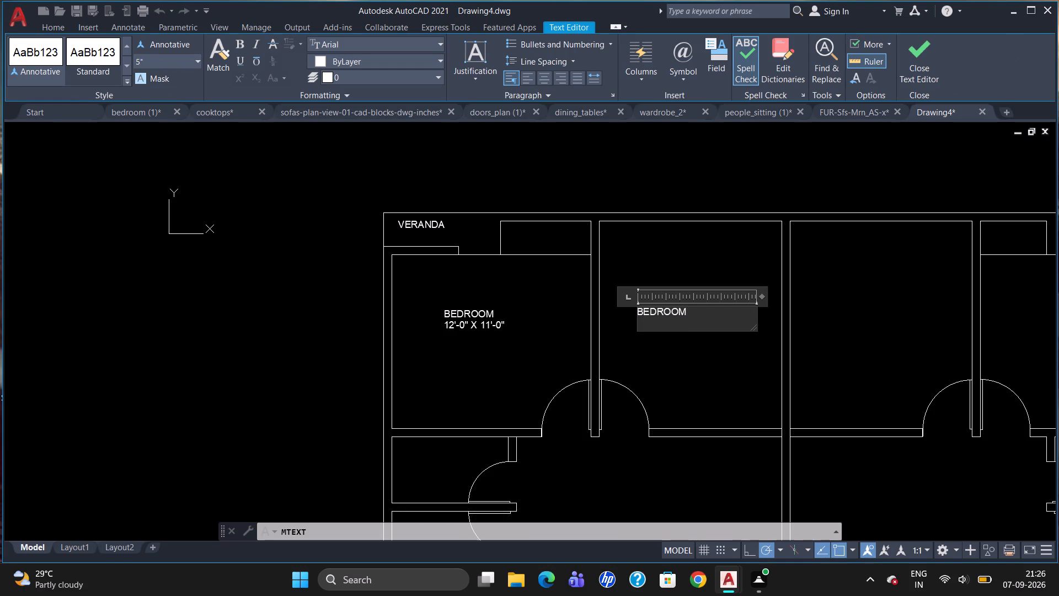
text(11'-0" X)
key(space)
text(12')
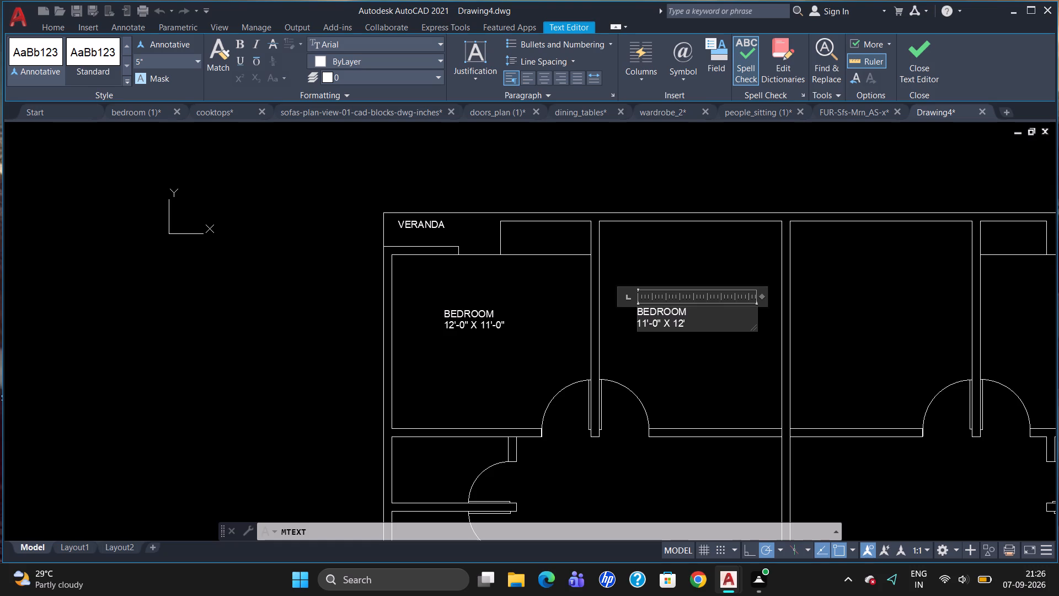
text(-6)
key(shift+quotedbl)
click(676, 361)
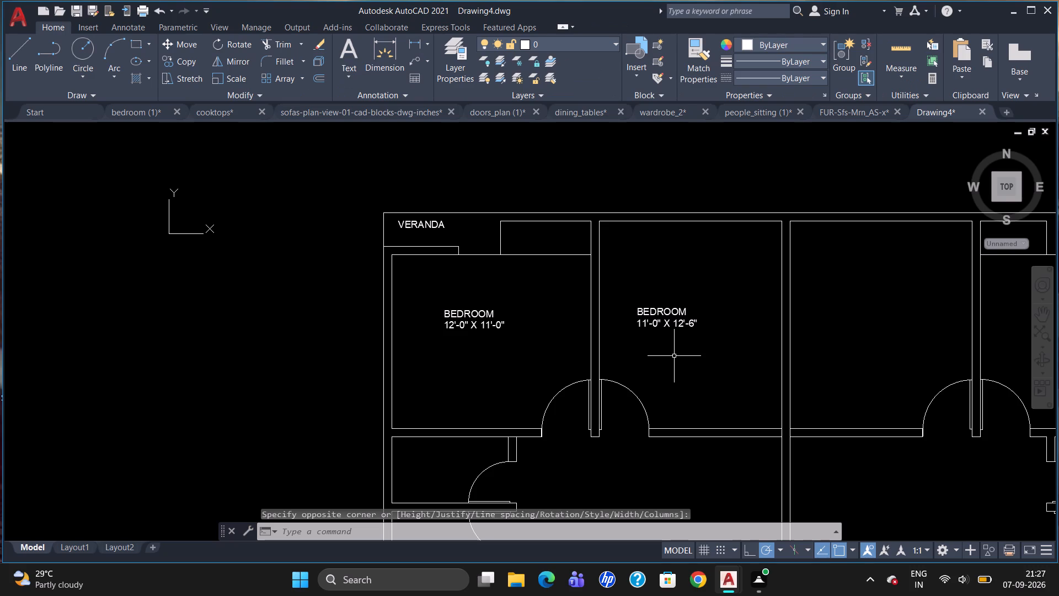
Add the two-line text label BEDROOM, 11'-0" X 12'-6" with a text height of 5" in the room just east of the central dividing wall.
scroll(651, 323, down, 2)
scroll(762, 342, up, 2)
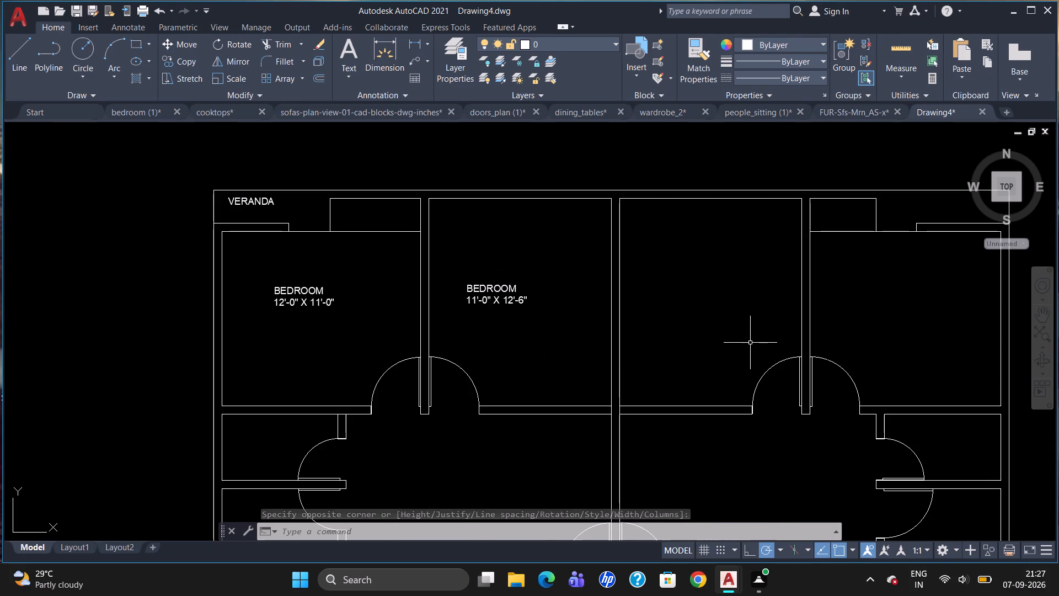
key(t)
key(Return)
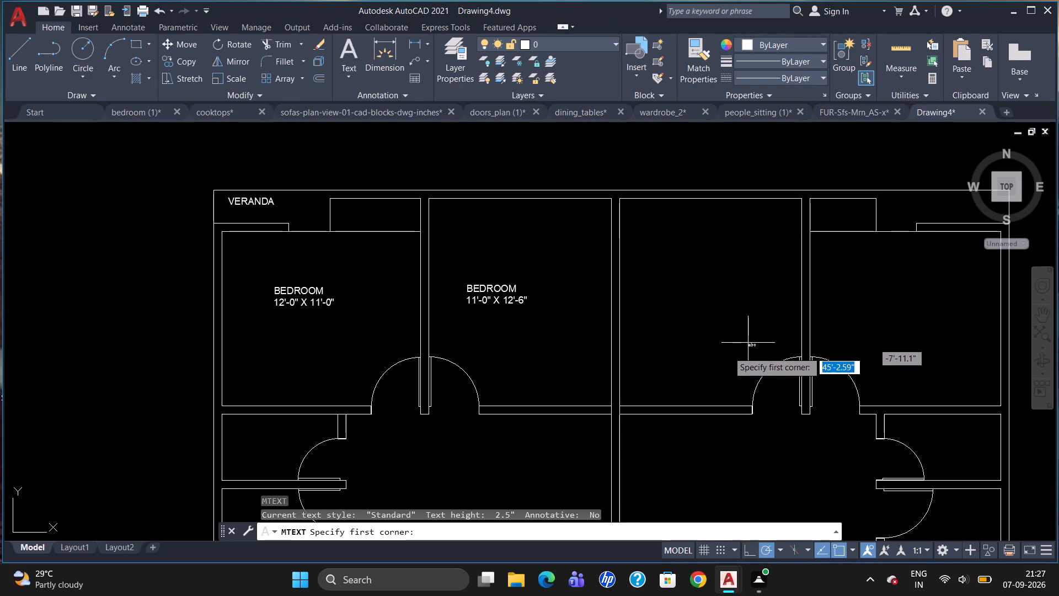
drag(645, 279, 649, 288)
click(745, 311)
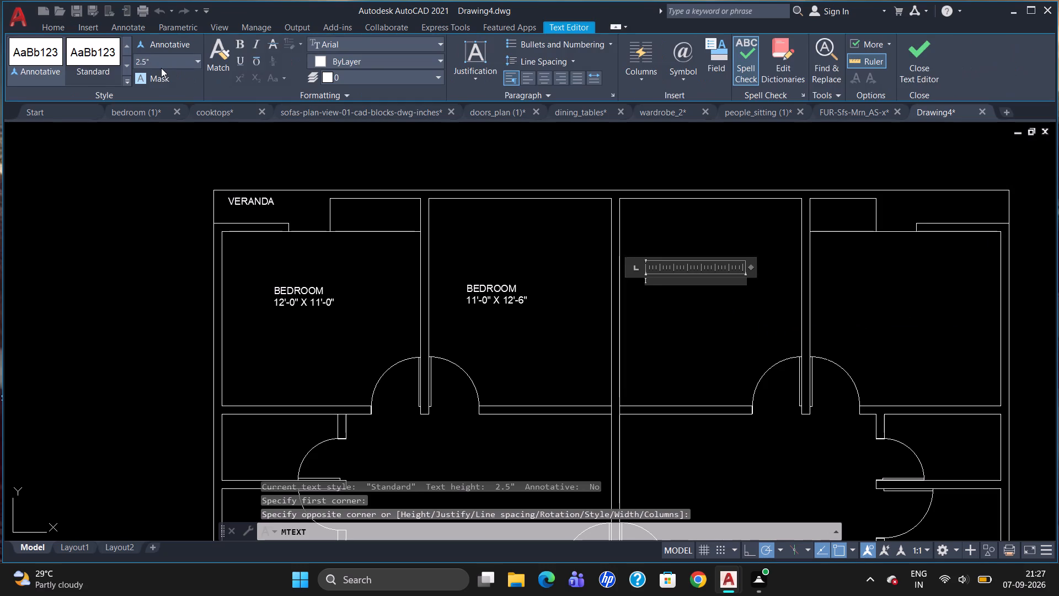
click(162, 68)
key(BackSpace)
key(5)
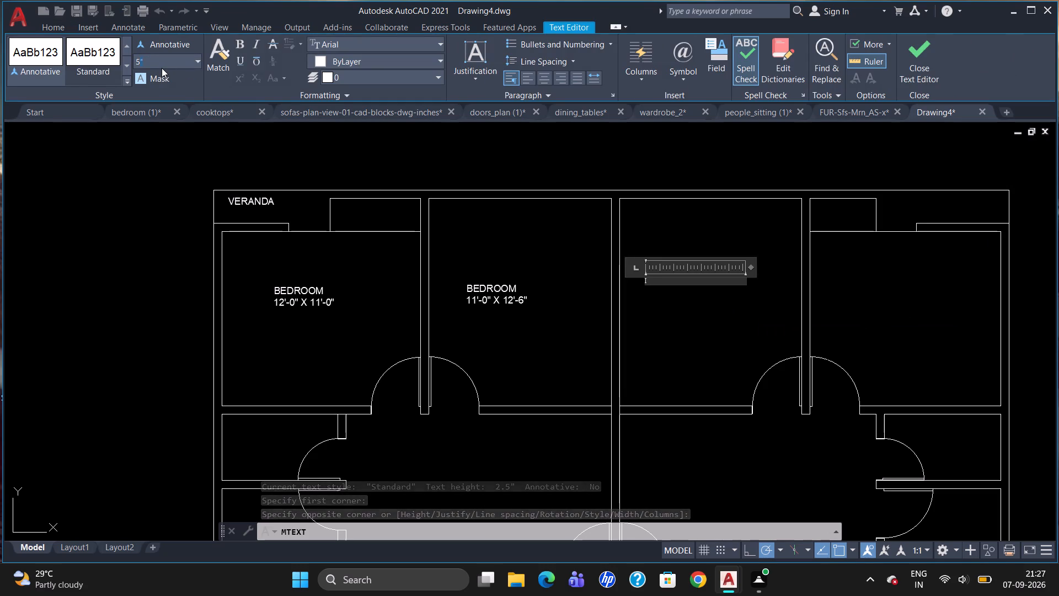
key(Return)
text(BEDROOM)
key(Return)
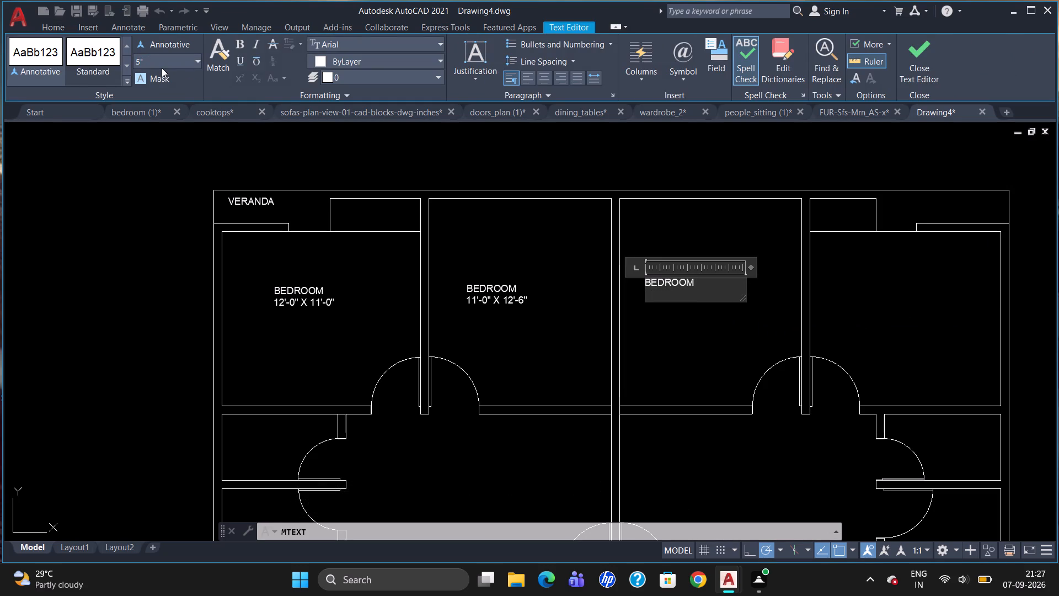
text(11'-0" X)
key(space)
text(12'6)
key(BackSpace)
text(-6")
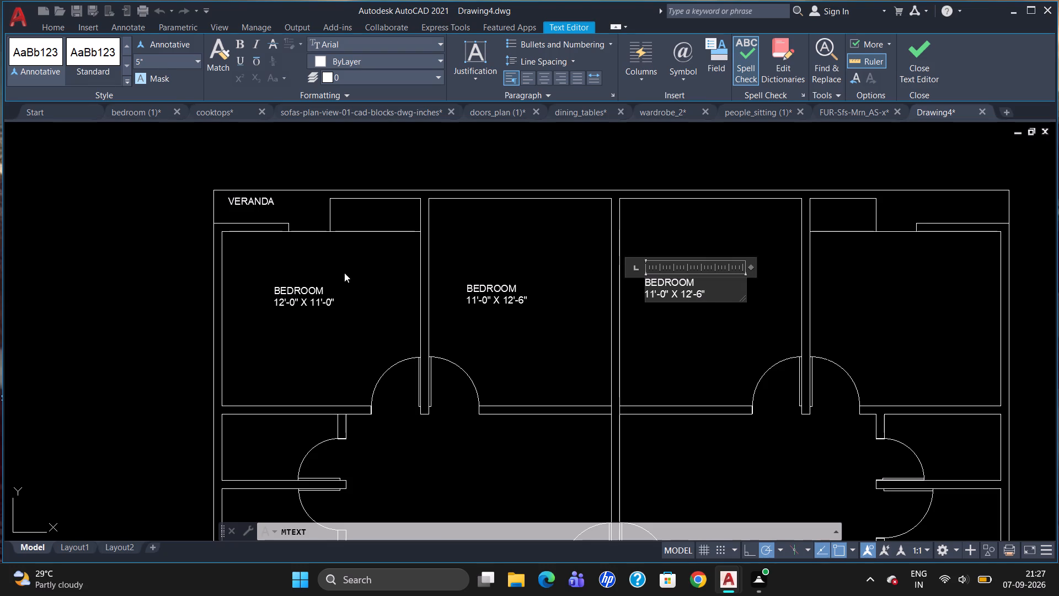
click(662, 359)
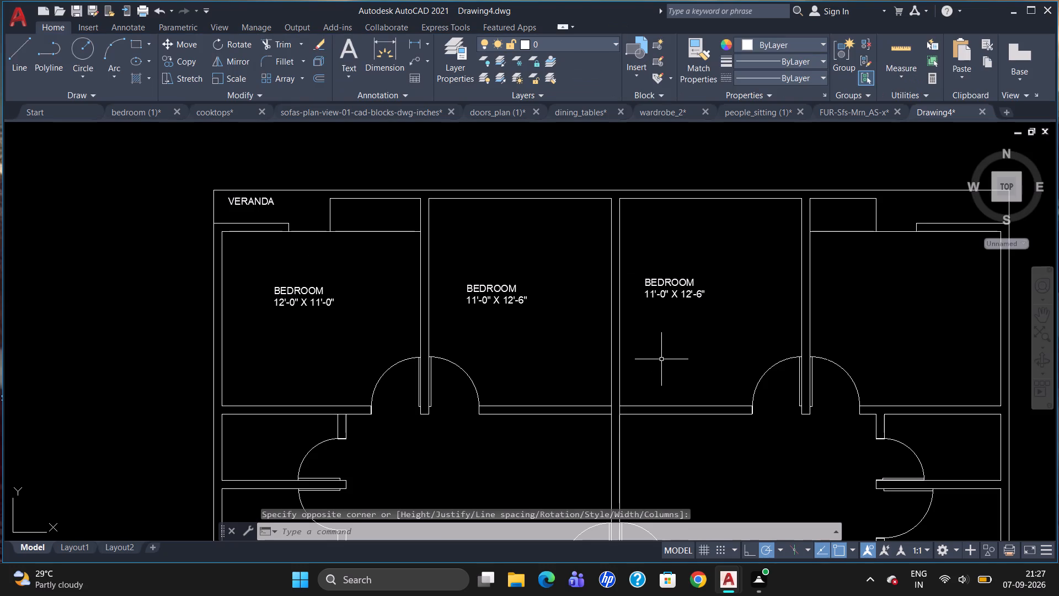
Add the two-line text label BEDROOM, 12'-0" X 11'-0" with a text height of 5" in the northeast room south of the veranda.
scroll(657, 333, down, 1)
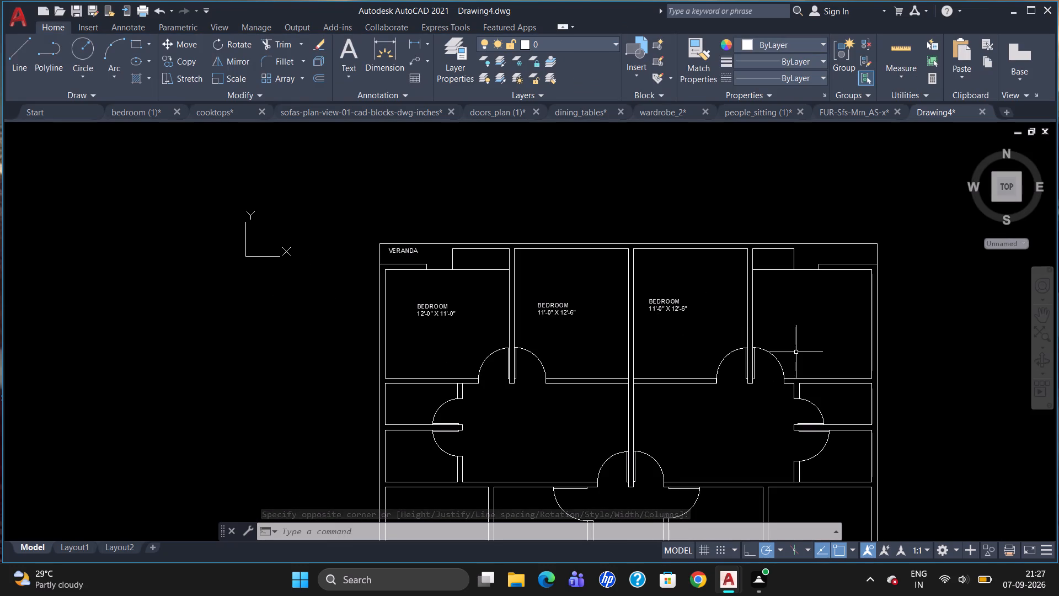
key(t)
key(Return)
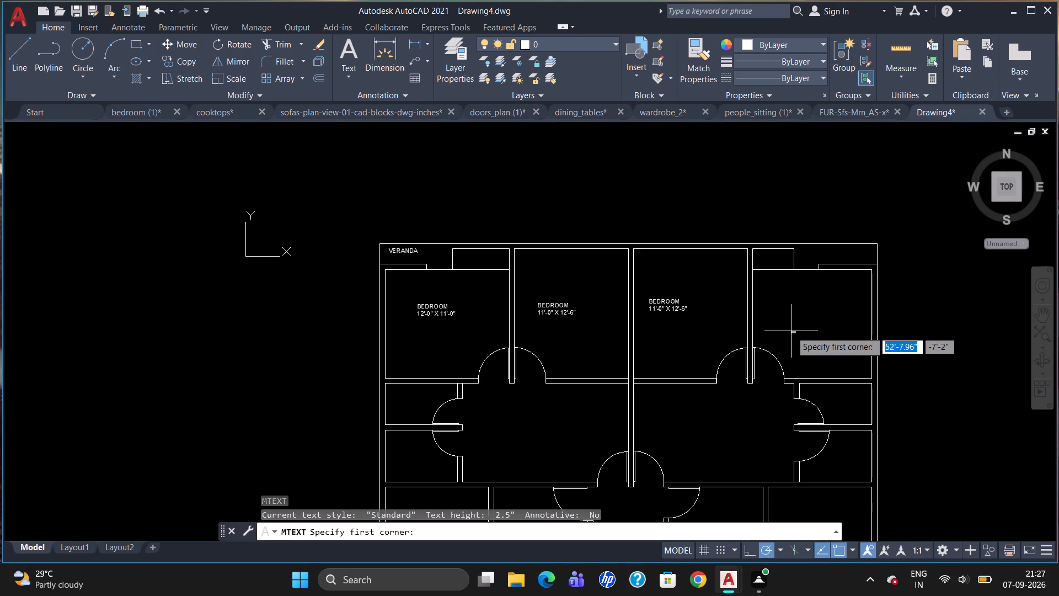
click(768, 300)
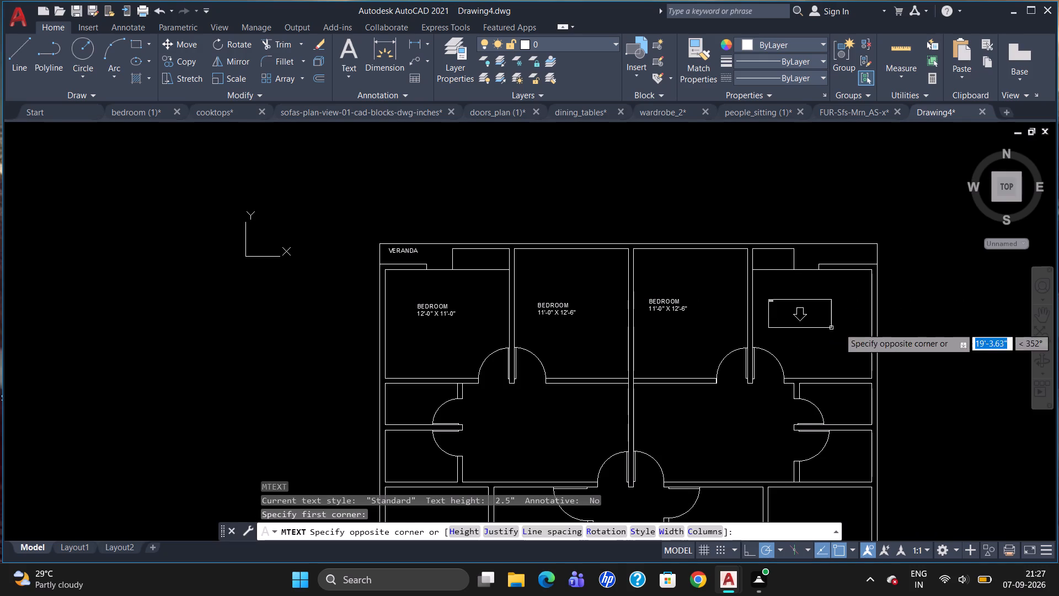
click(855, 326)
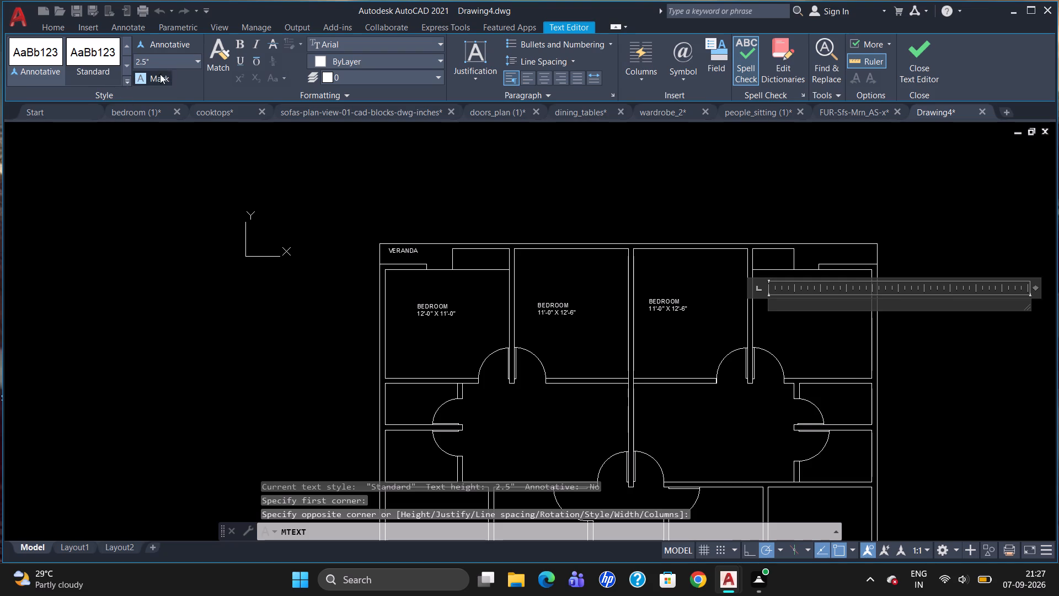
click(172, 57)
key(BackSpace)
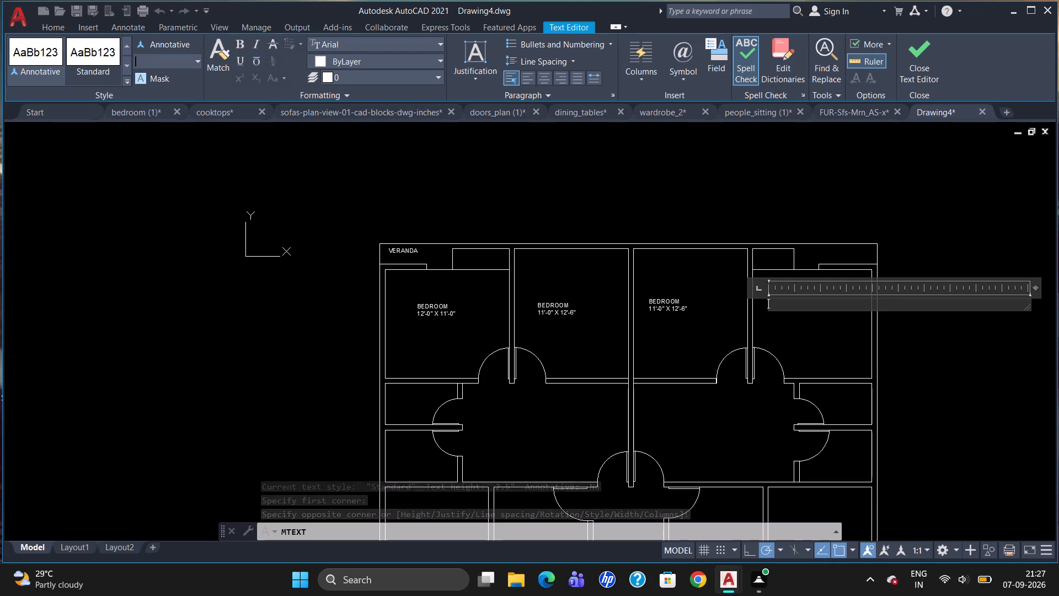
key(5)
key(Return)
text(BEDROOM)
key(Return)
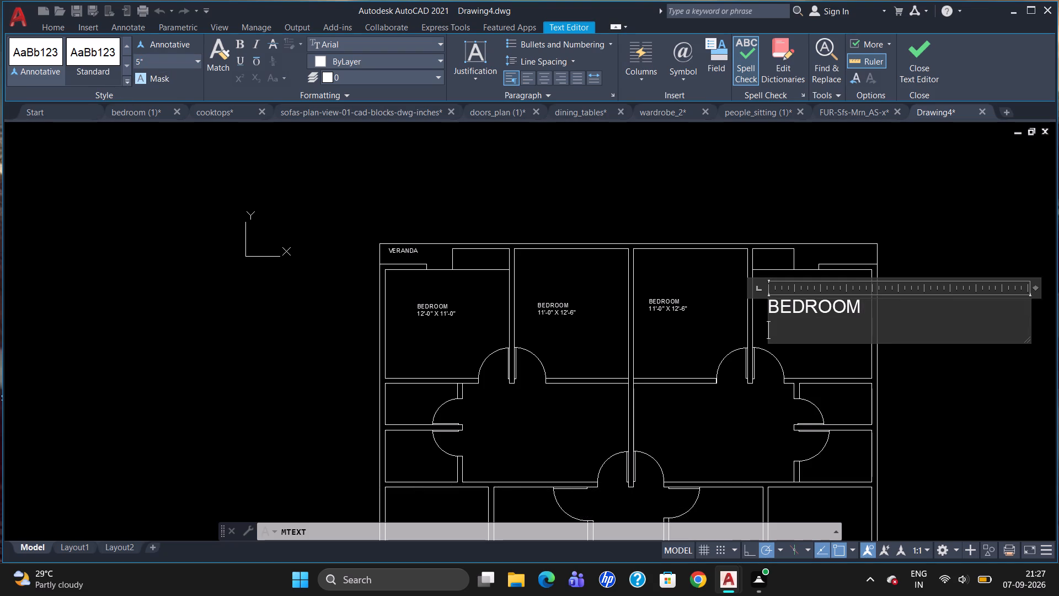
text(12)
text('-0" X)
key(space)
text(11)
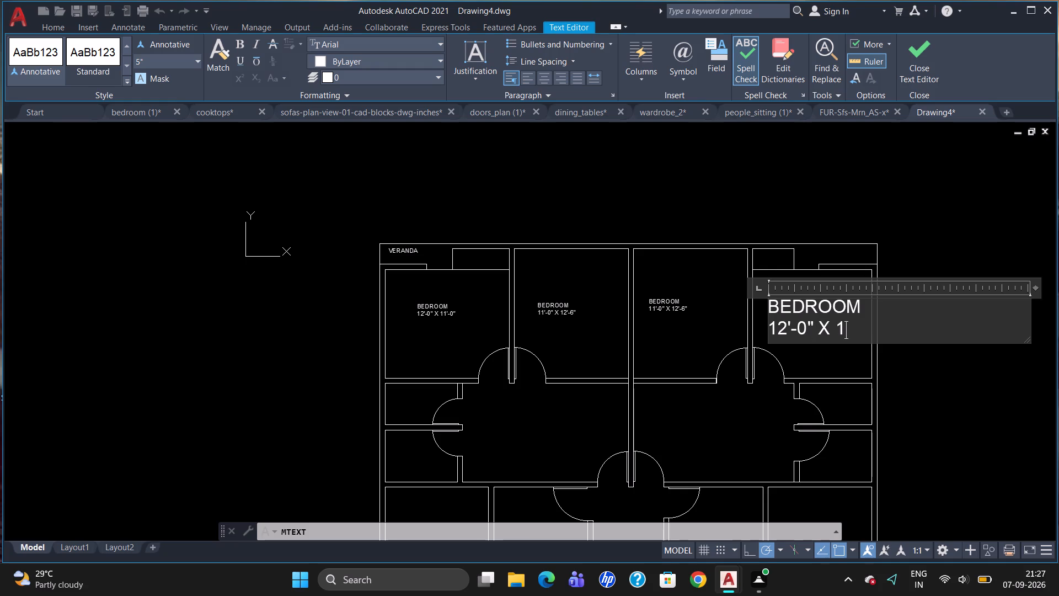
text('-0")
click(576, 394)
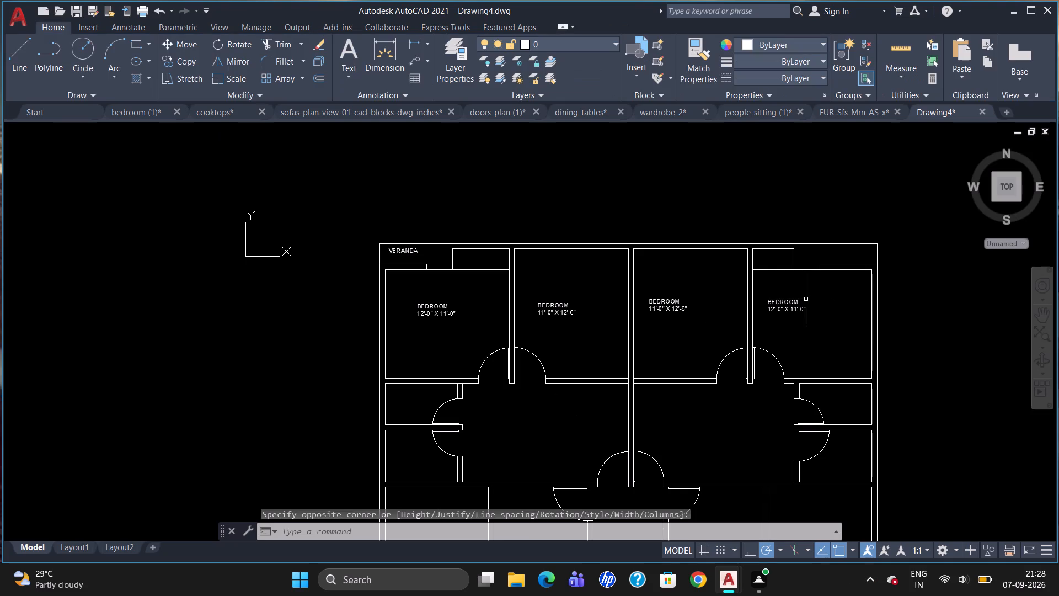
Move the northeast room's BEDROOM label slightly east, closer to the middle of the room.
click(789, 301)
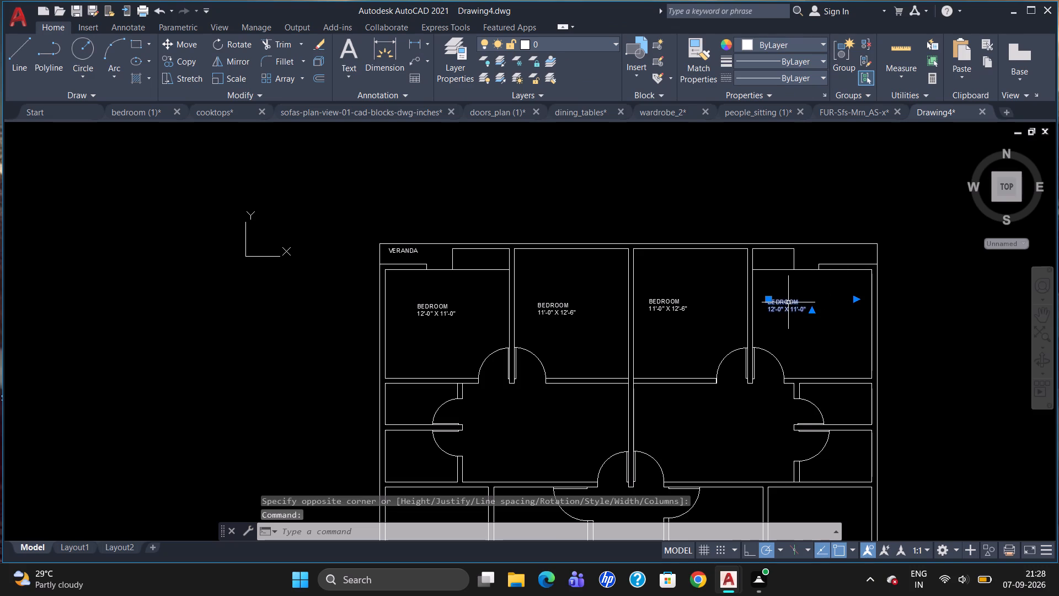
click(766, 300)
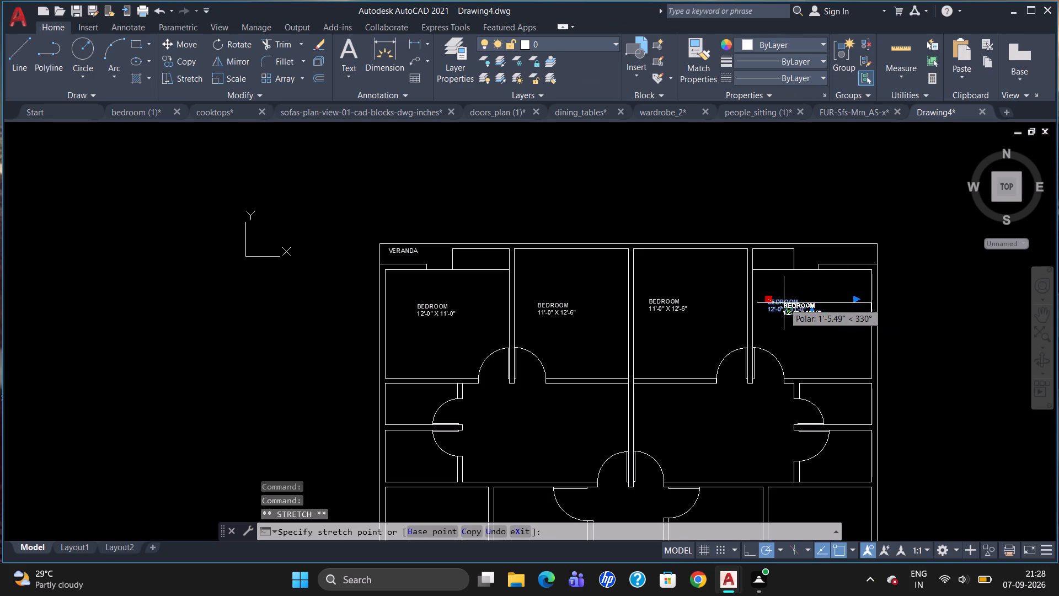
click(784, 303)
key(Escape)
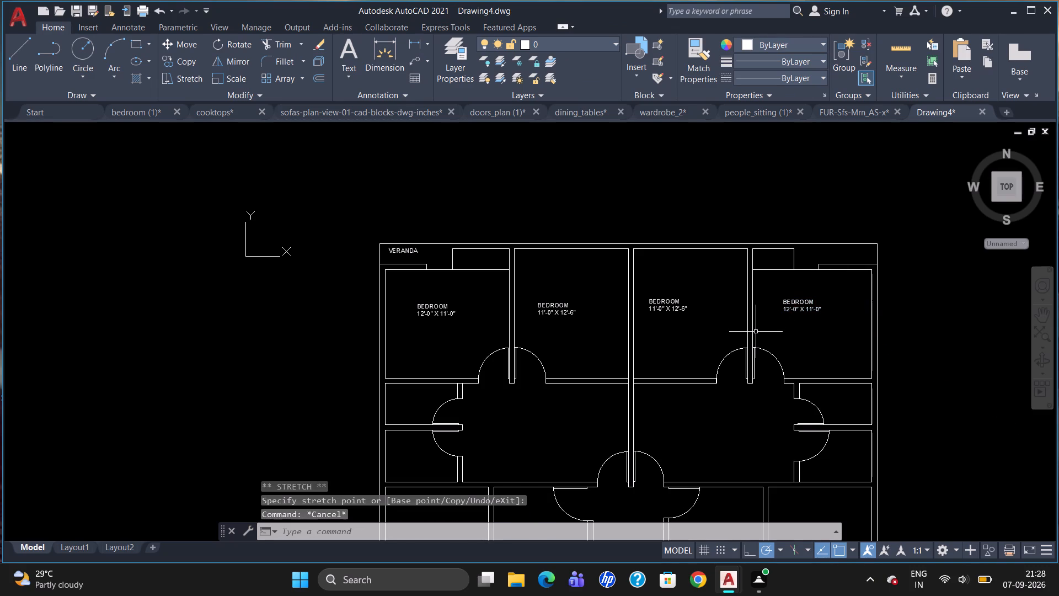
Add the text label VERANDA with a text height of 5" in the veranda at the plan's northeast corner.
key(t)
key(Return)
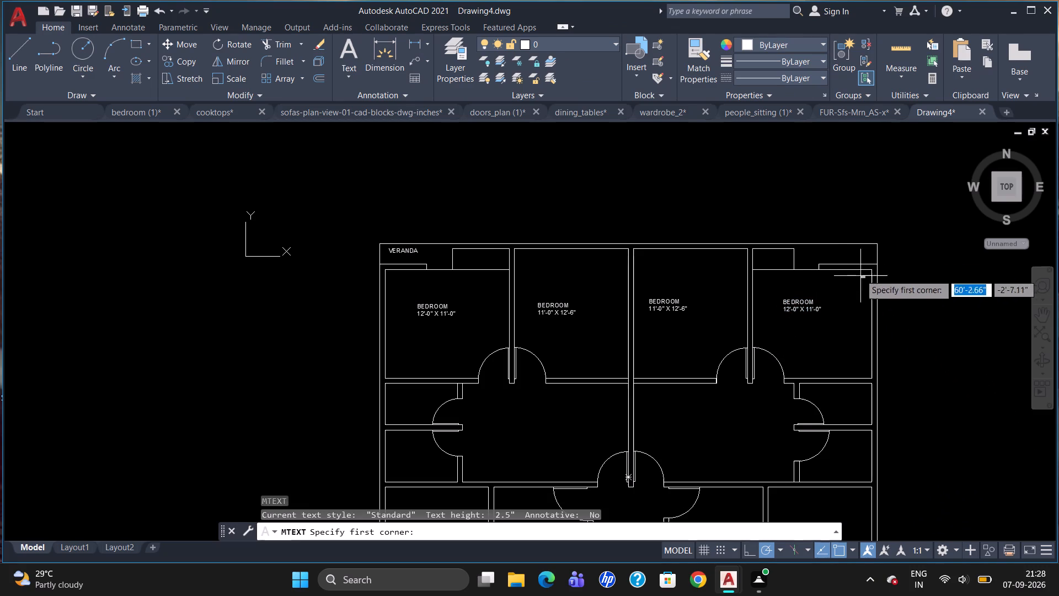
scroll(838, 248, up, 3)
drag(825, 244, 832, 260)
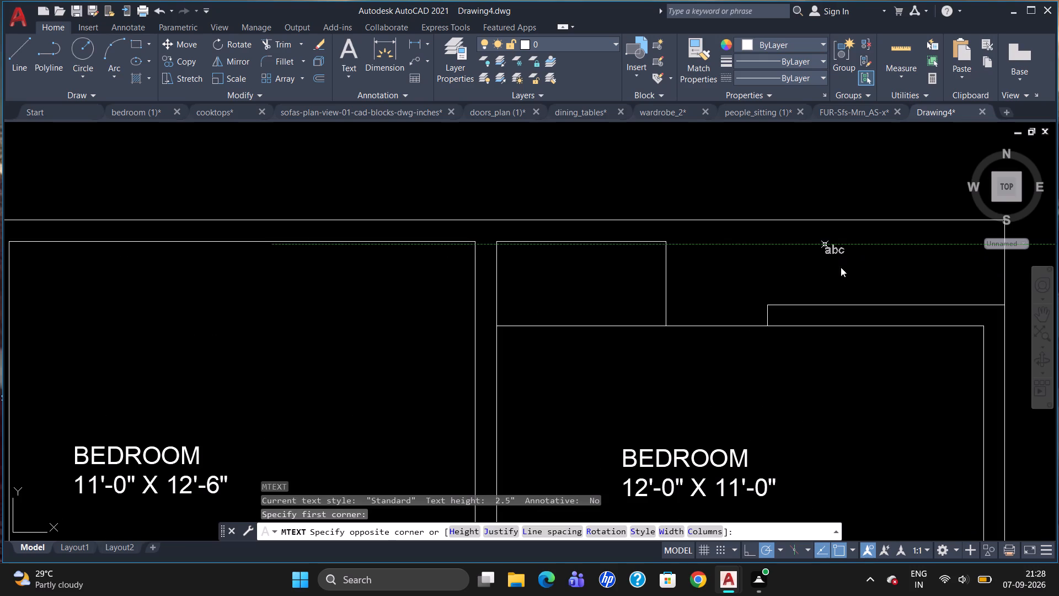
click(921, 272)
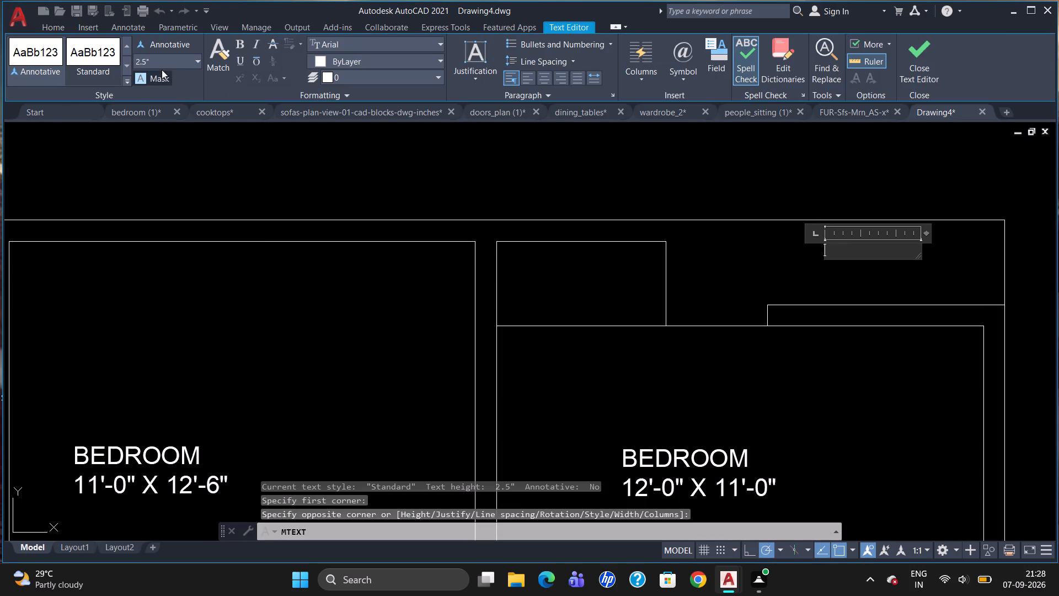
click(161, 63)
key(BackSpace)
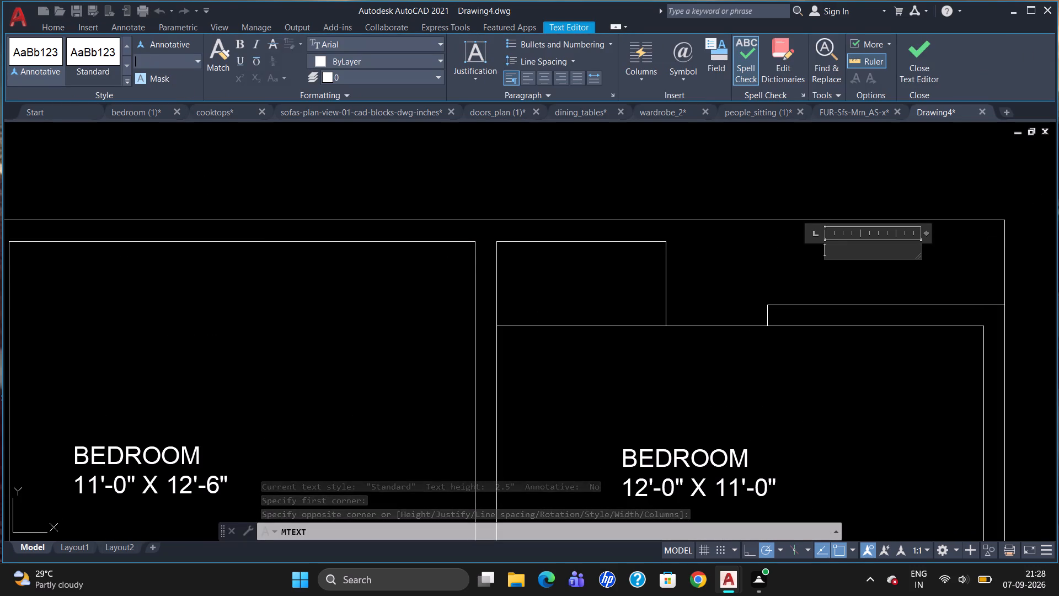
key(5)
key(Return)
text(VE)
text(RANDA)
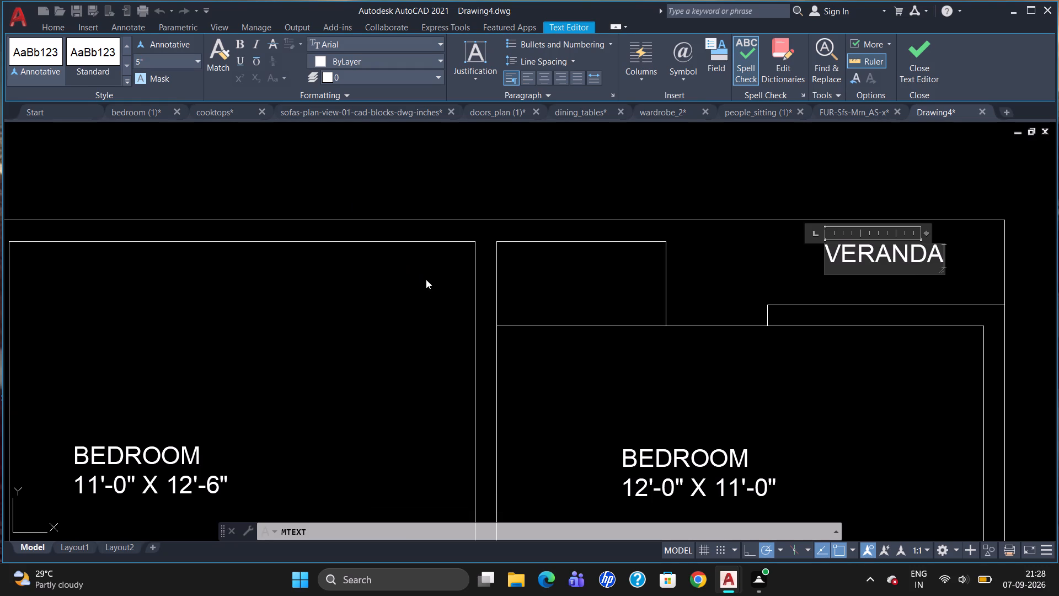
click(736, 395)
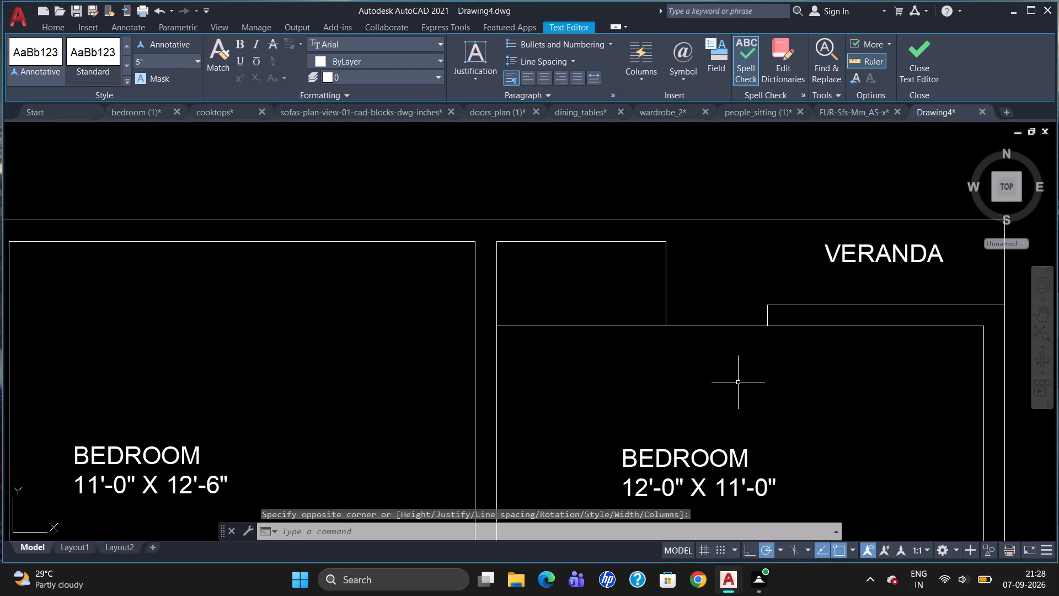
Add the text label D3 with a text height of 5" at the opening between the northeast bedroom and its veranda.
key(t)
key(Return)
scroll(616, 275, up, 2)
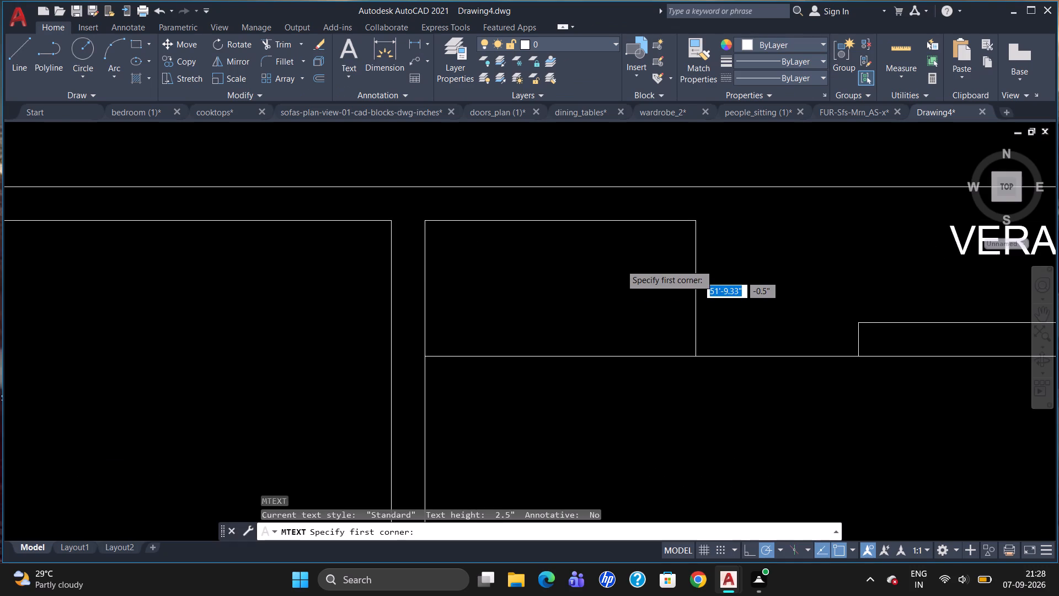
scroll(785, 340, down, 2)
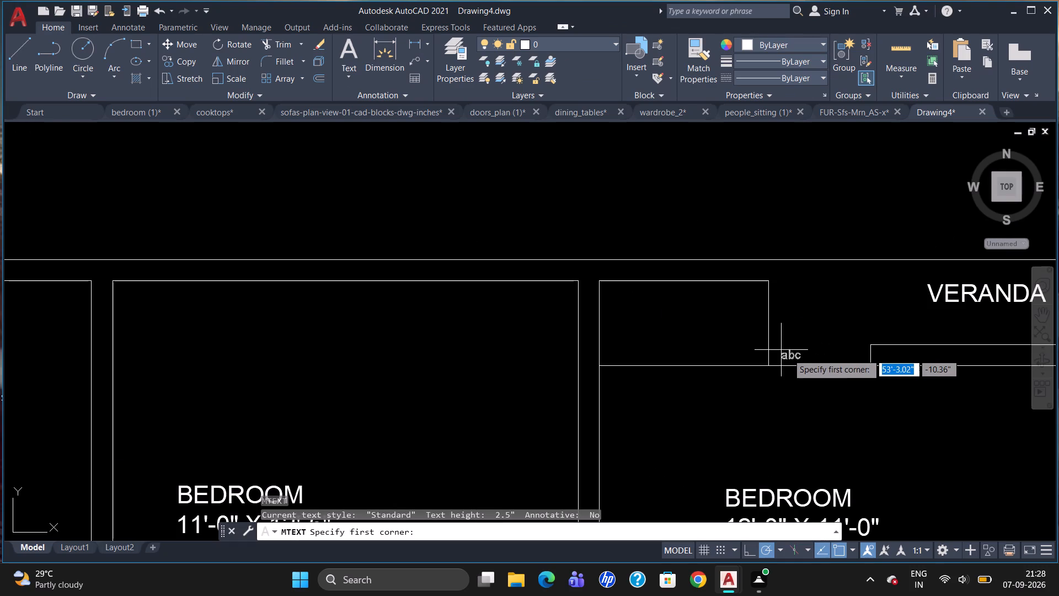
drag(800, 343, 808, 358)
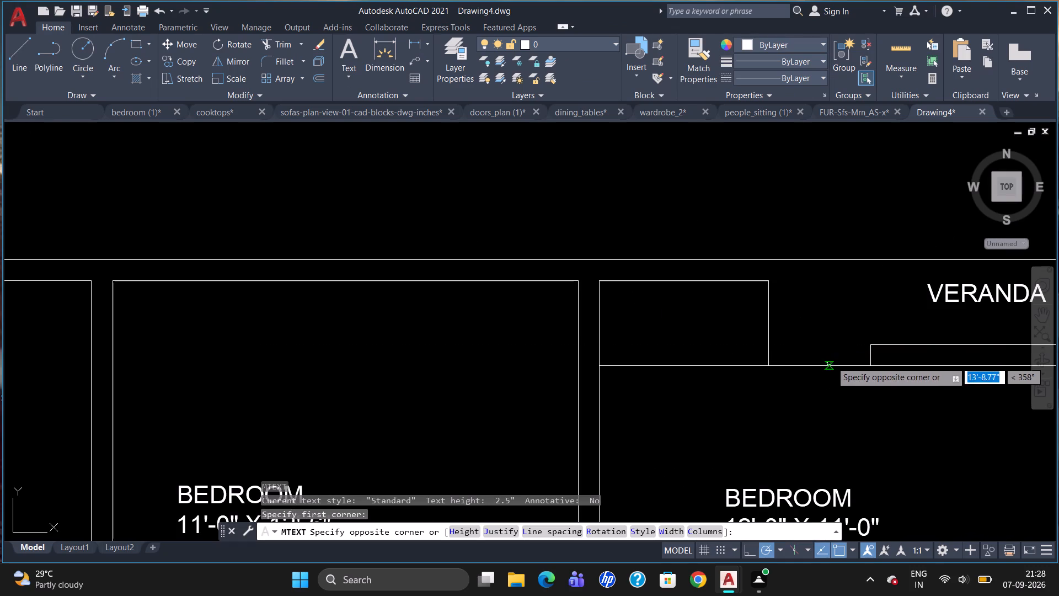
click(836, 358)
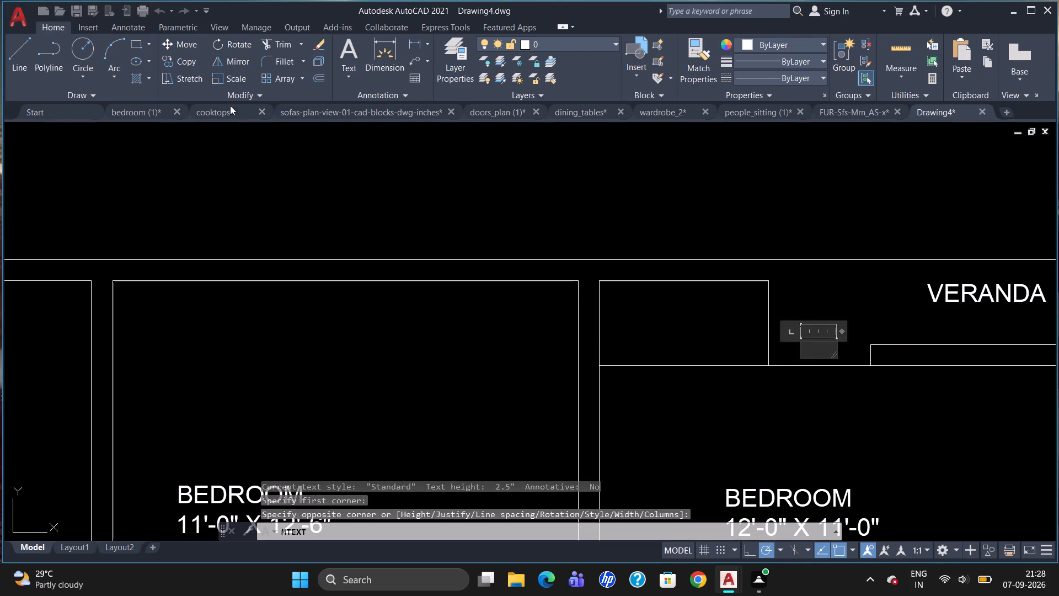
click(174, 60)
key(BackSpace)
key(5)
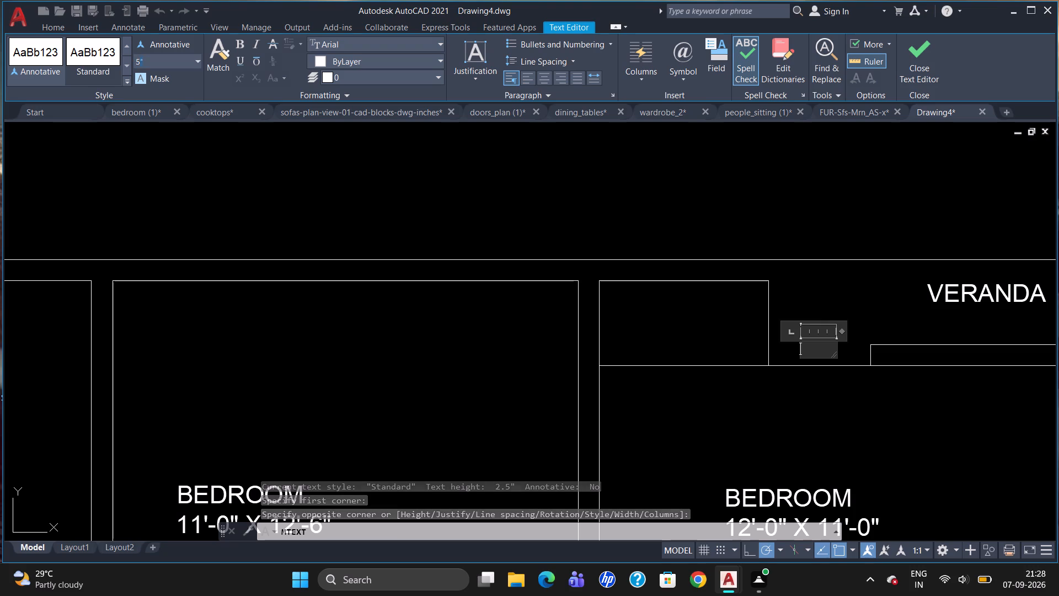
key(Return)
text(D3)
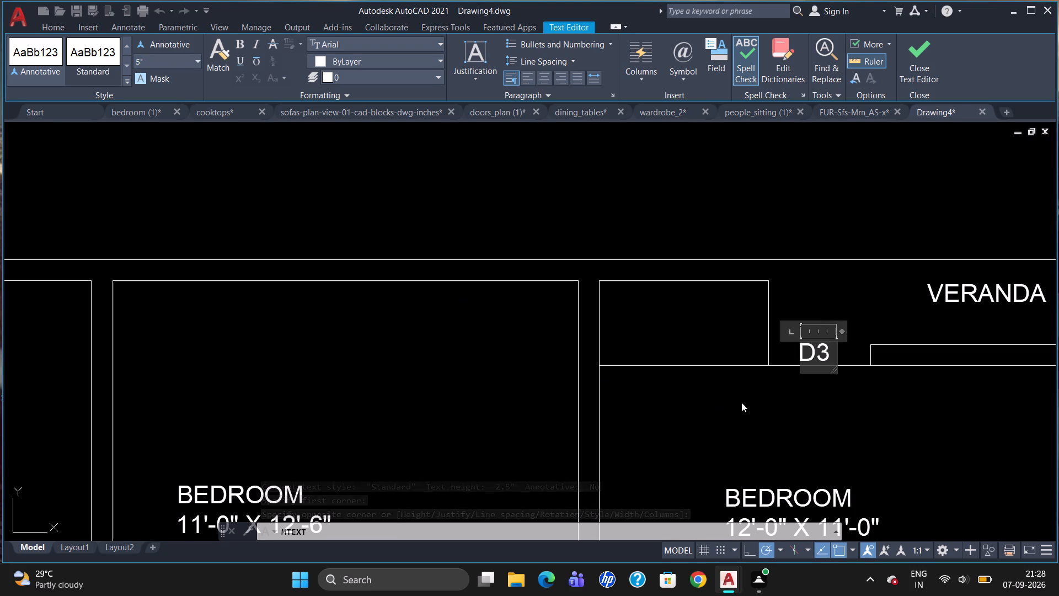
click(746, 401)
Copy the D3 label to the matching opening between the northwest bedroom and its veranda.
scroll(784, 339, down, 2)
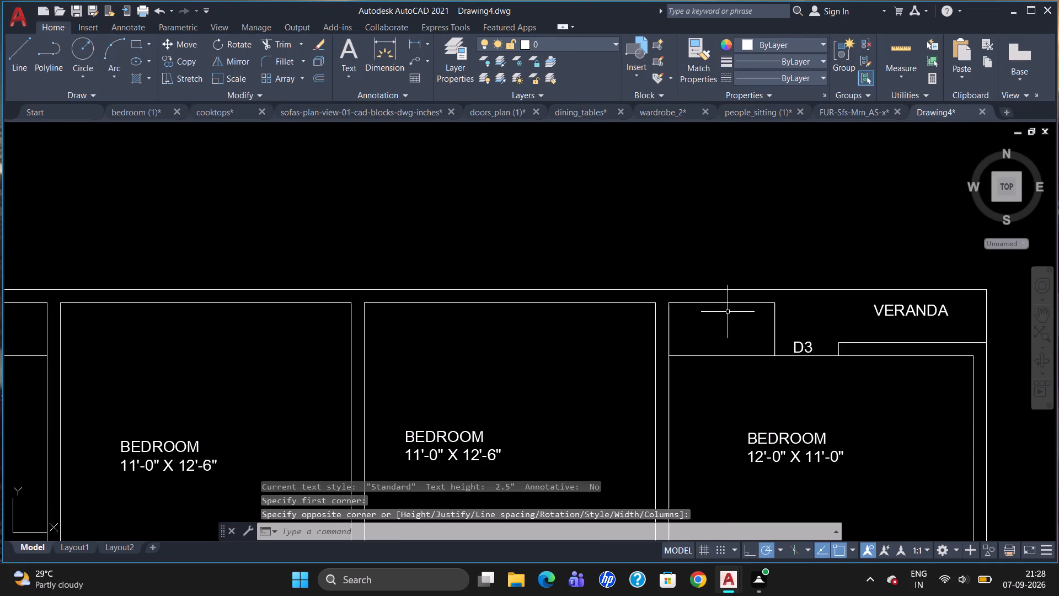
scroll(718, 284, down, 1)
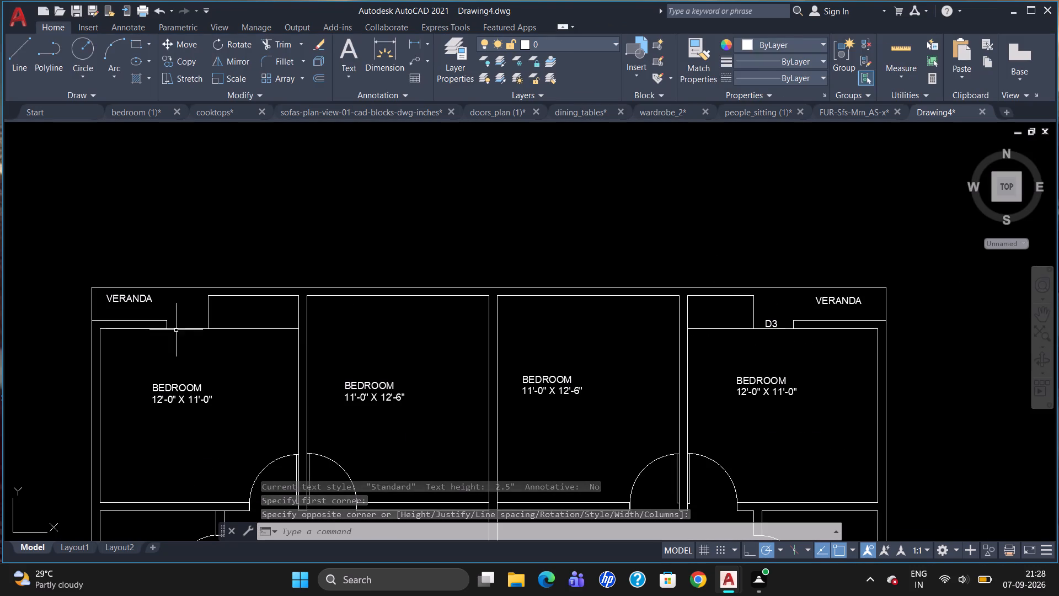
click(773, 321)
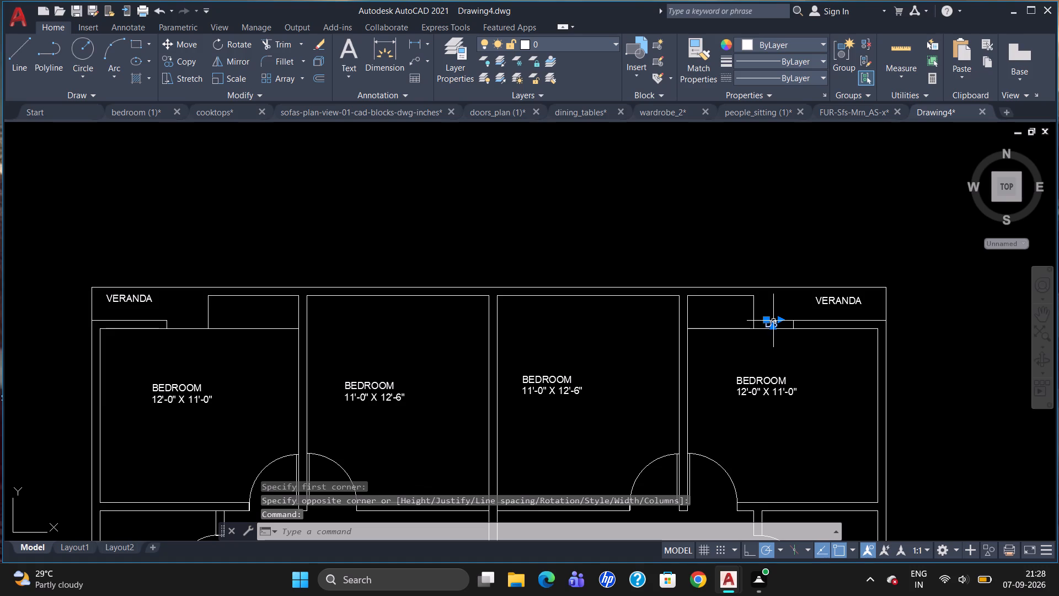
text(CO)
key(Return)
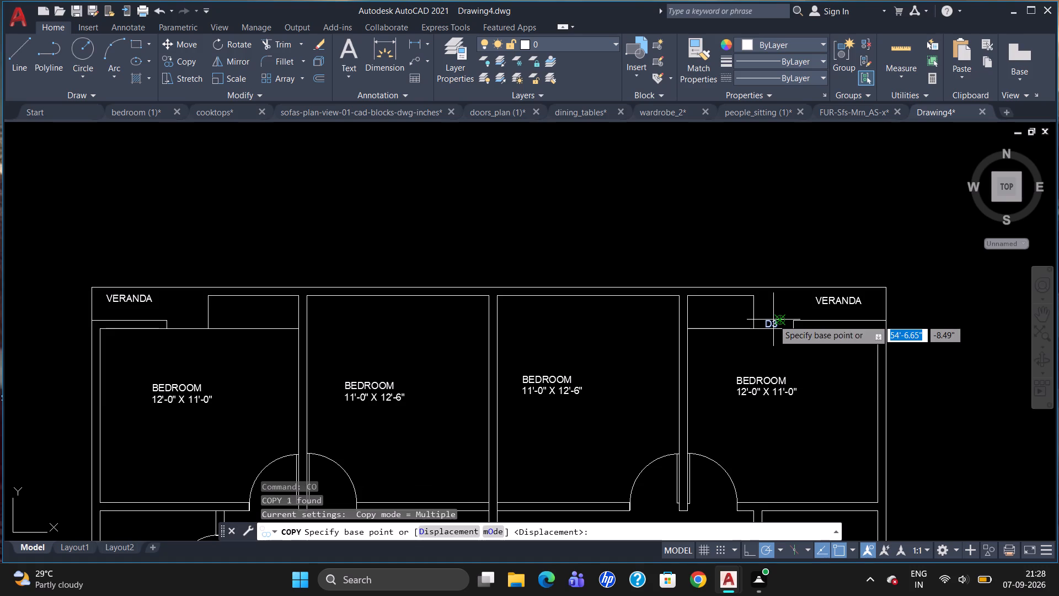
click(773, 321)
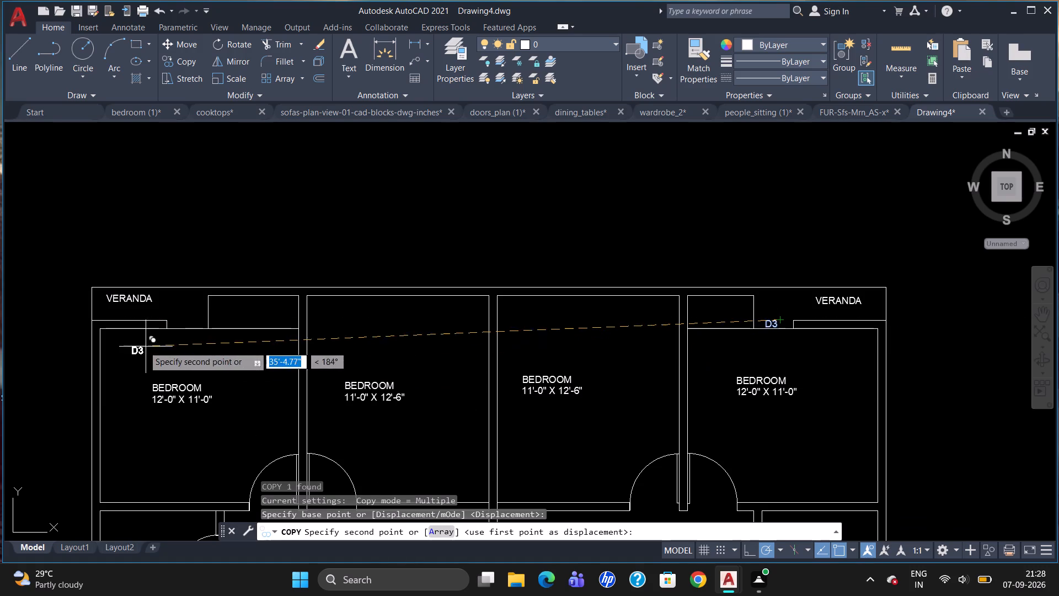
scroll(187, 316, up, 2)
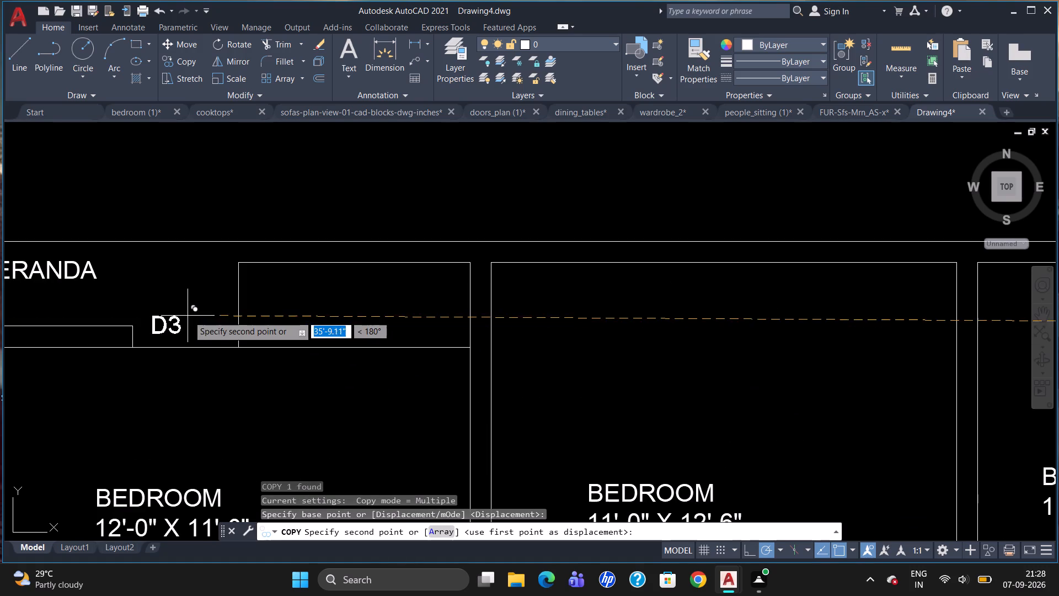
click(200, 323)
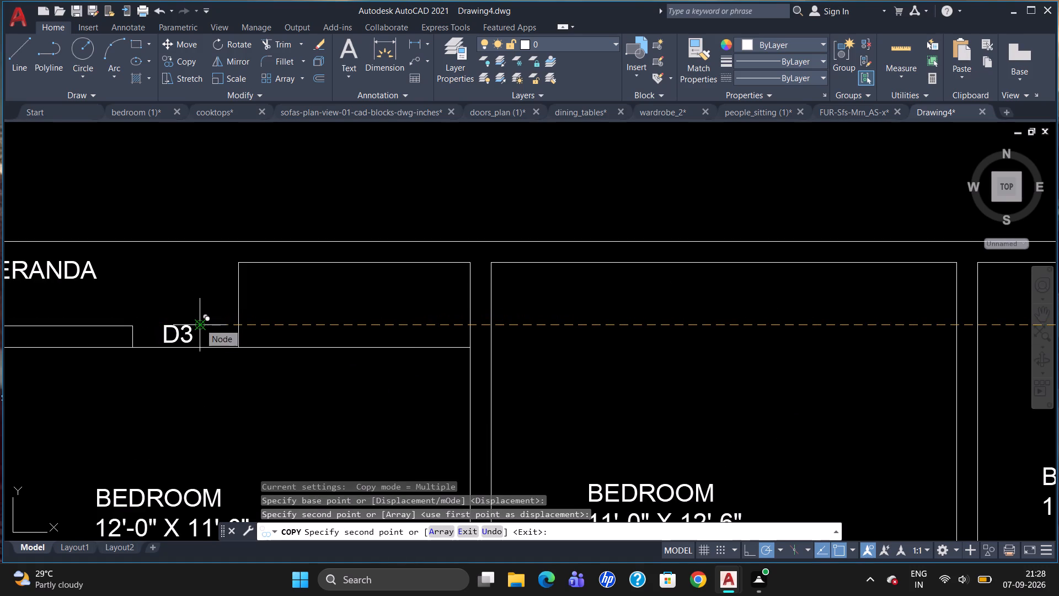
key(Escape)
Add the two-line label BATHROOM, 7'-0" X 4'-0", with a text height of 5" in the small room just south of the northeast bedroom.
scroll(339, 223, down, 3)
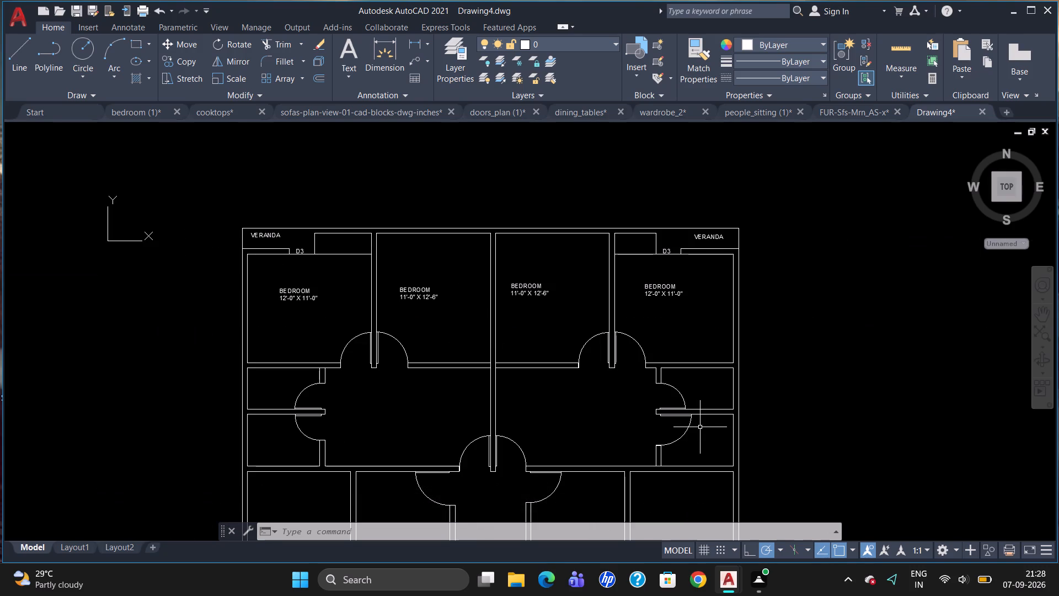
scroll(700, 428, up, 1)
scroll(721, 382, up, 1)
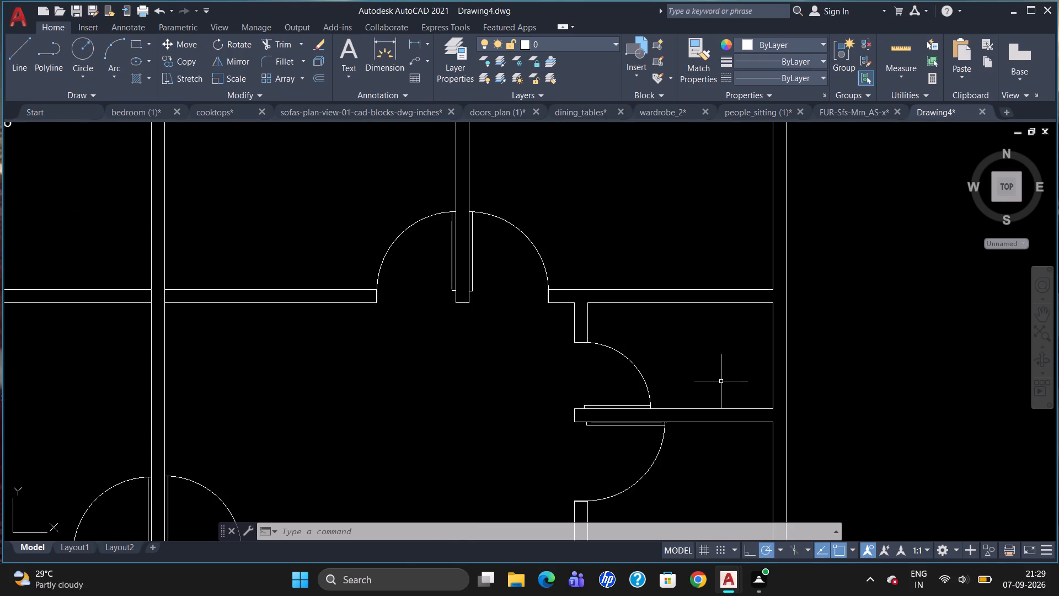
key(t)
key(Return)
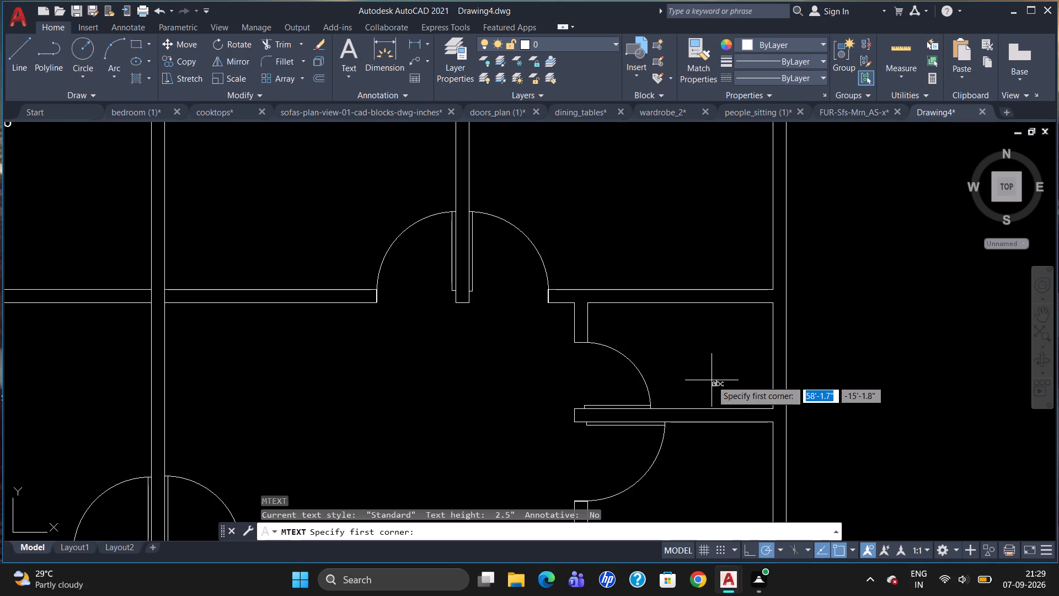
scroll(700, 329, down, 1)
drag(668, 331, 673, 339)
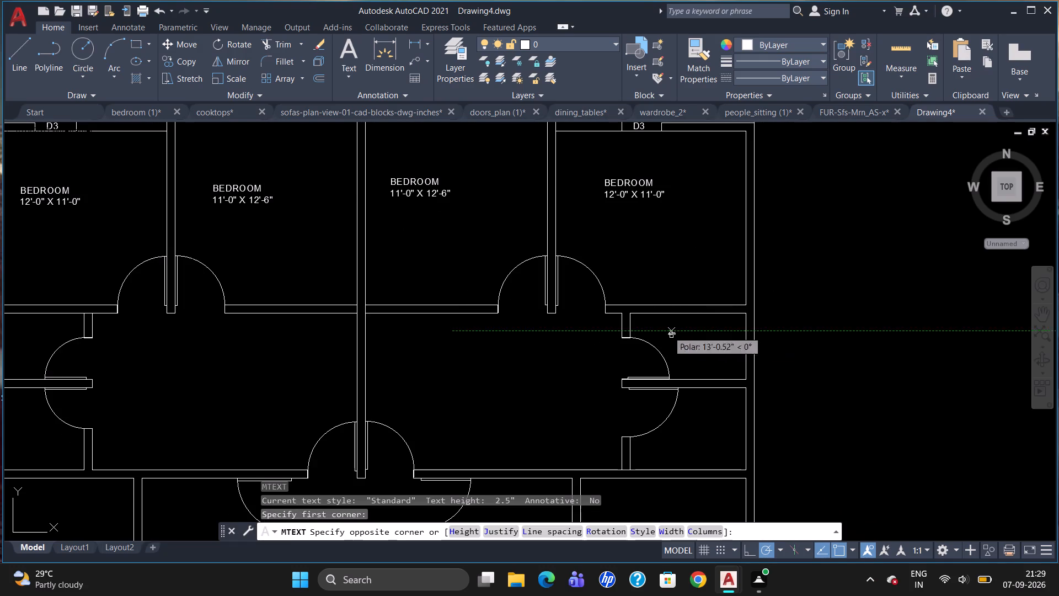
click(731, 346)
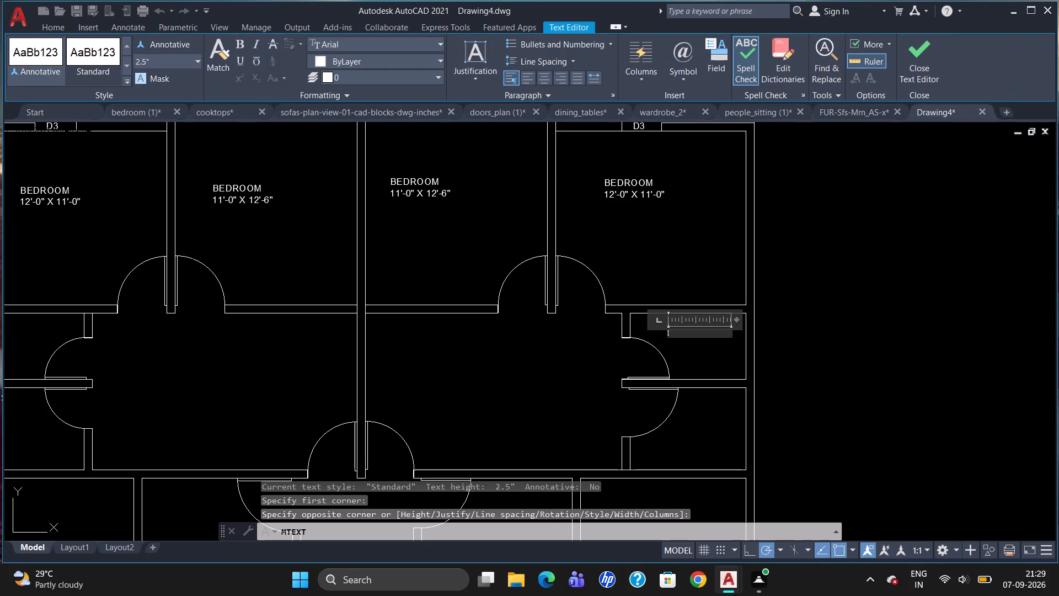
click(160, 63)
key(BackSpace)
key(5)
key(Return)
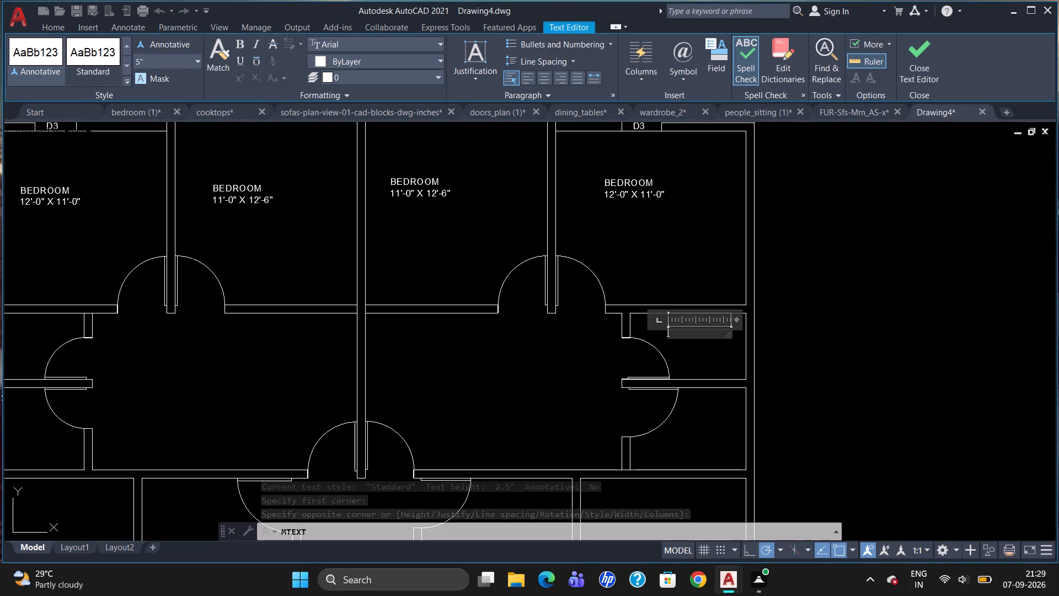
text(BATHROOM)
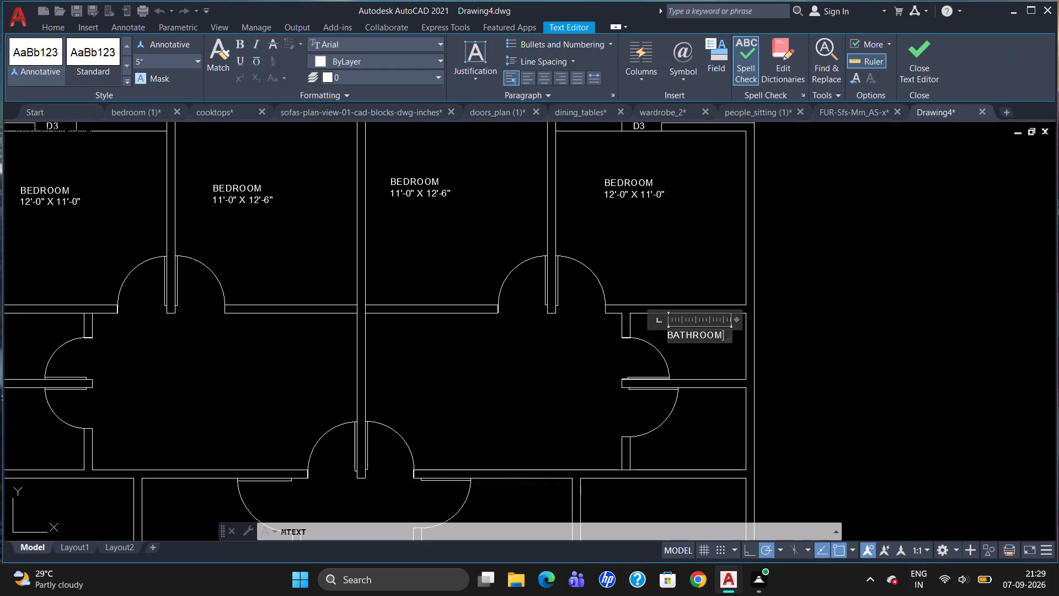
key(Return)
text(7'-0" X)
key(space)
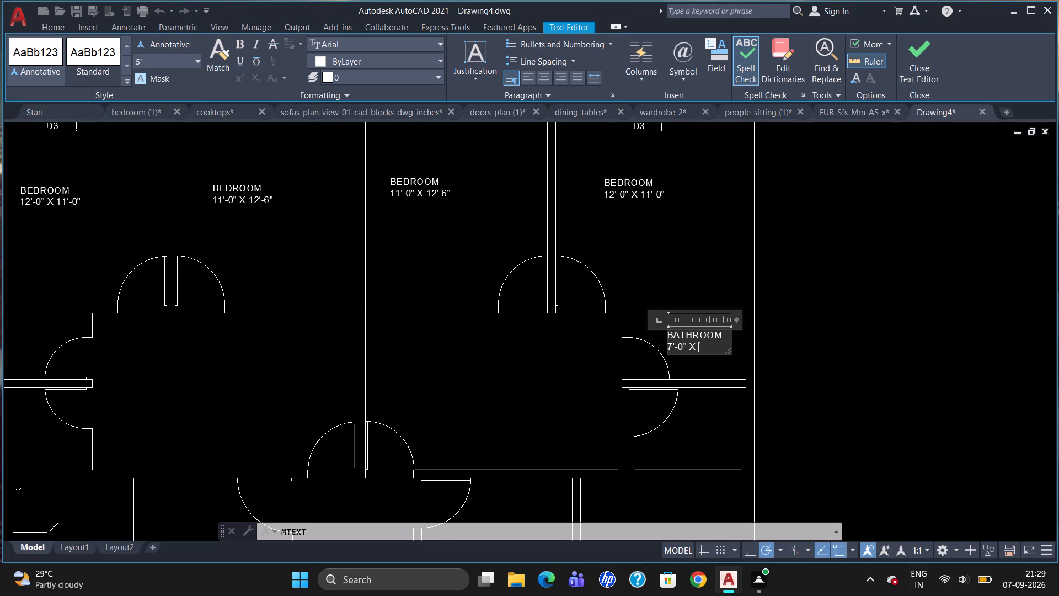
text(4'-0")
click(692, 430)
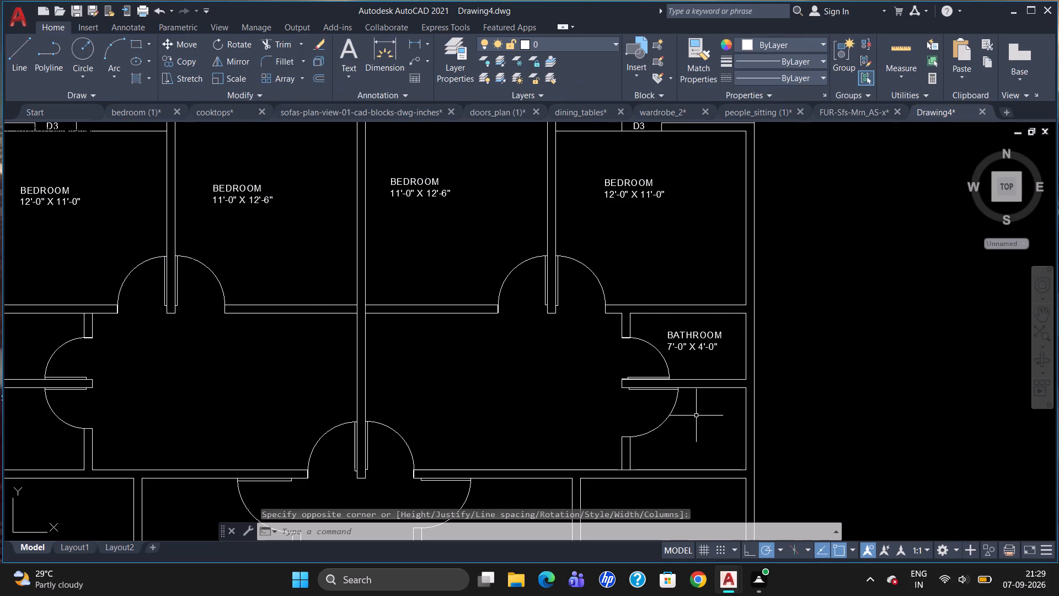
Draw an L-shaped counter line in the room below the bathroom, running east from the short west wall, then north to the bathroom wall.
key(l)
key(Return)
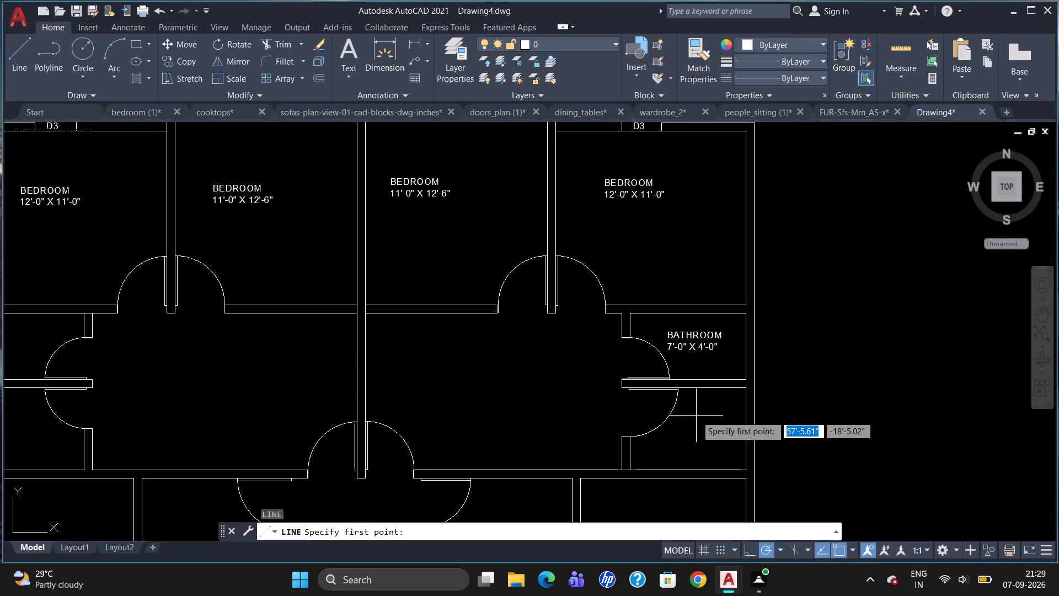
scroll(644, 464, up, 2)
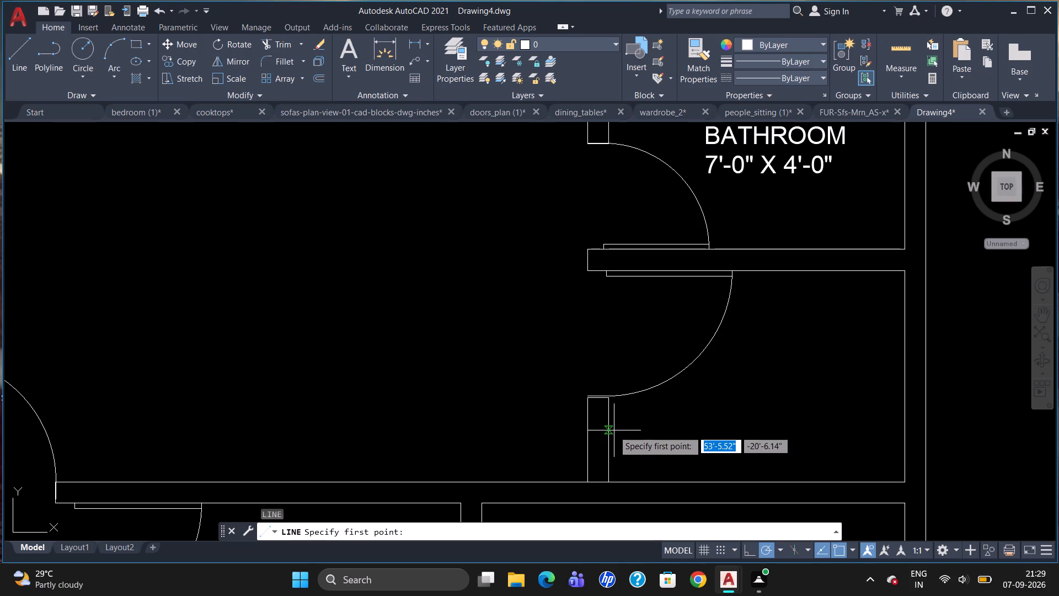
click(613, 430)
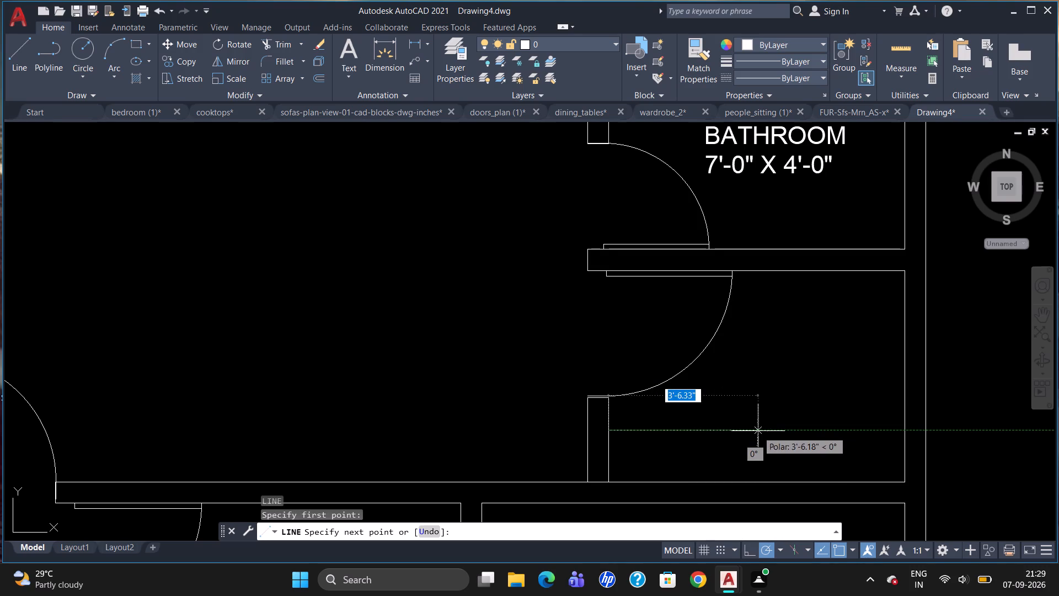
click(861, 433)
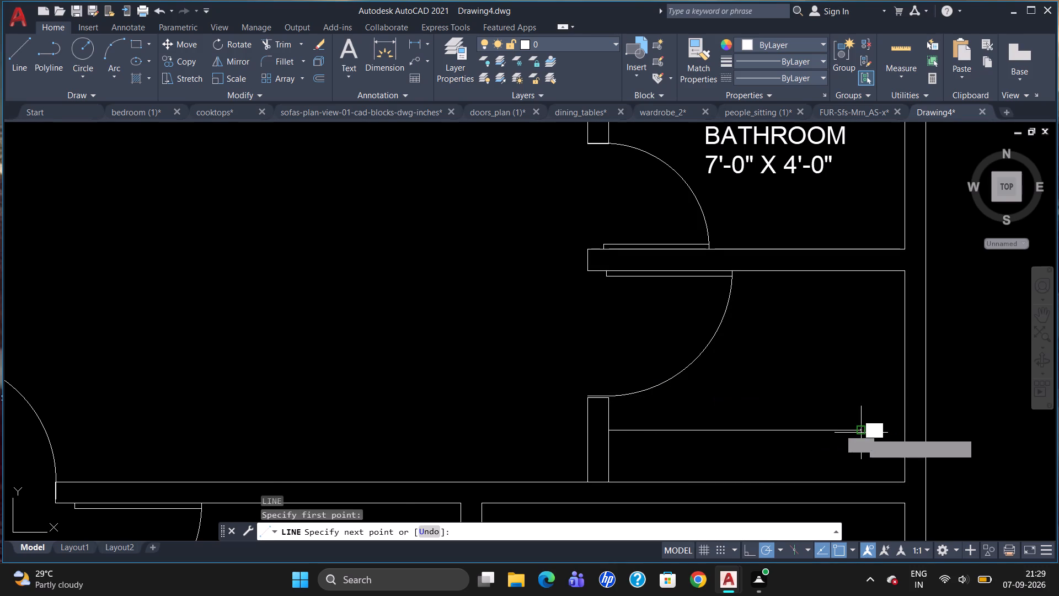
click(862, 272)
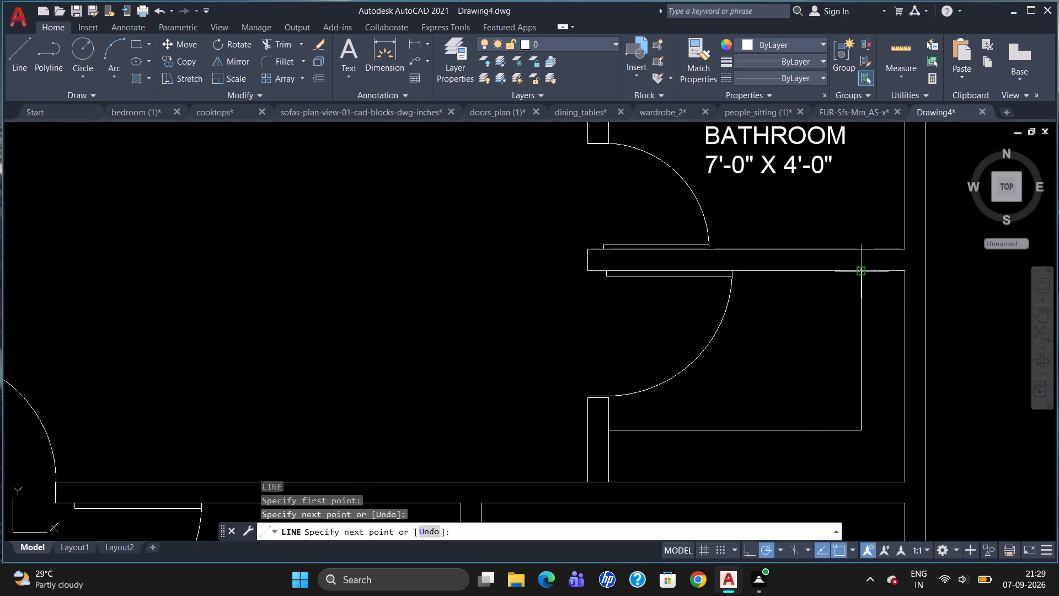
key(Escape)
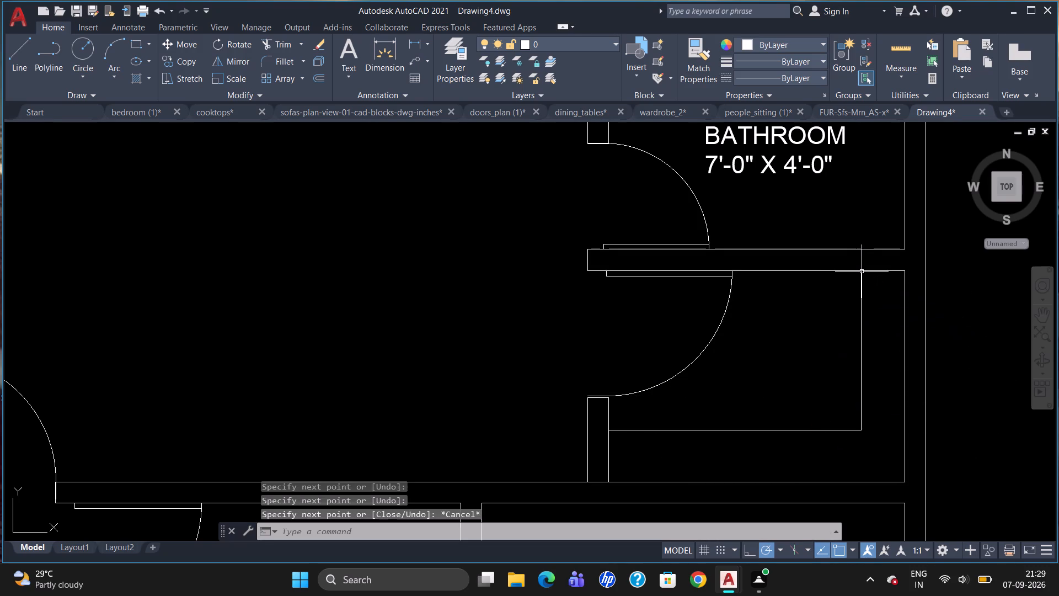
Add the label KITCHEN, 7'-0" X 5'-0", with a text height of 5" inside the counter line, widening the text frame to fit two lines.
key(t)
key(Return)
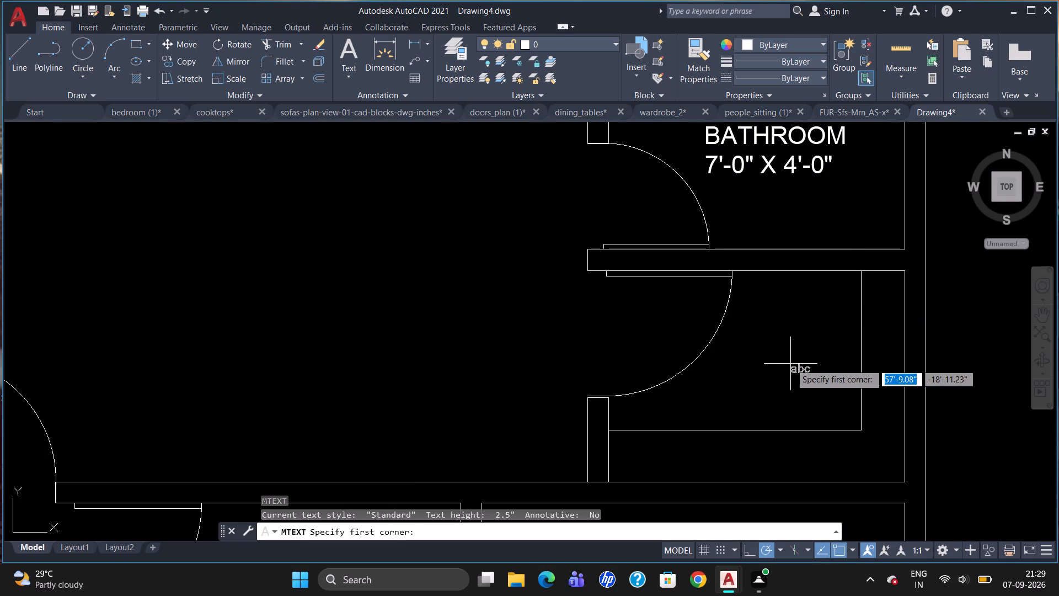
drag(734, 343, 732, 372)
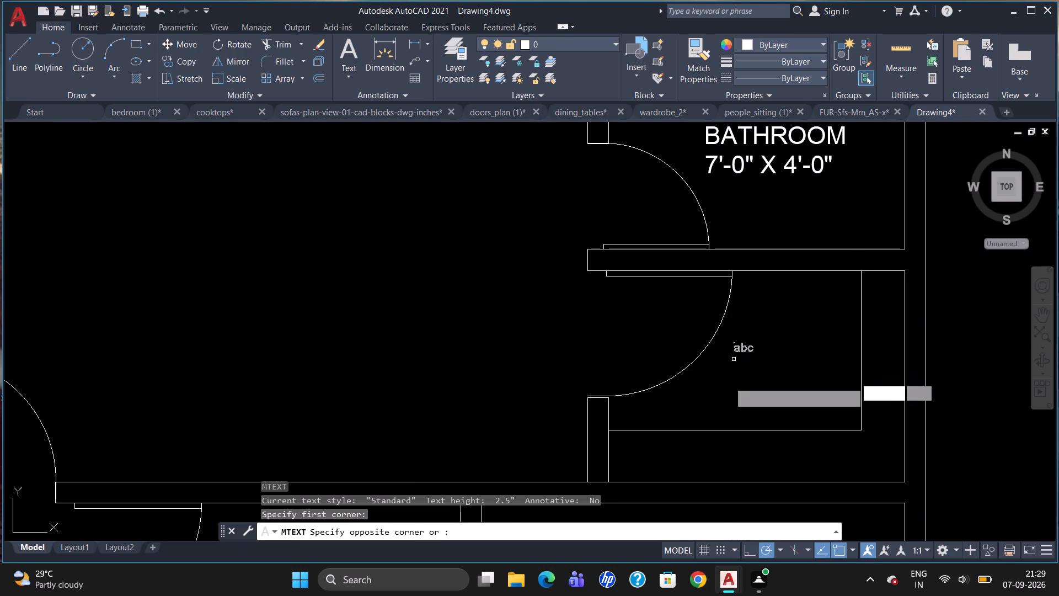
click(853, 411)
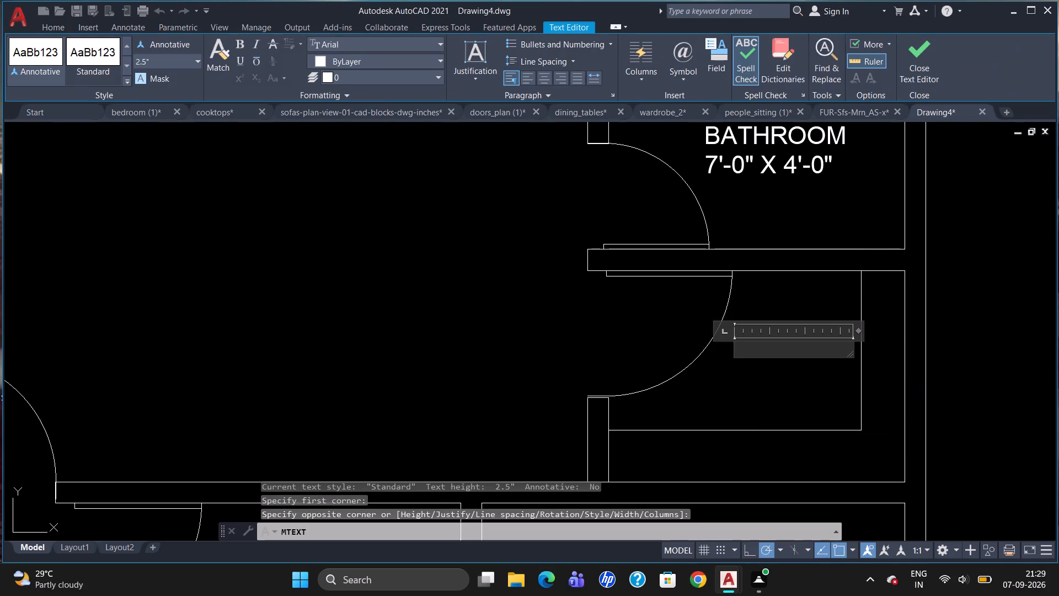
click(157, 57)
key(BackSpace)
key(5)
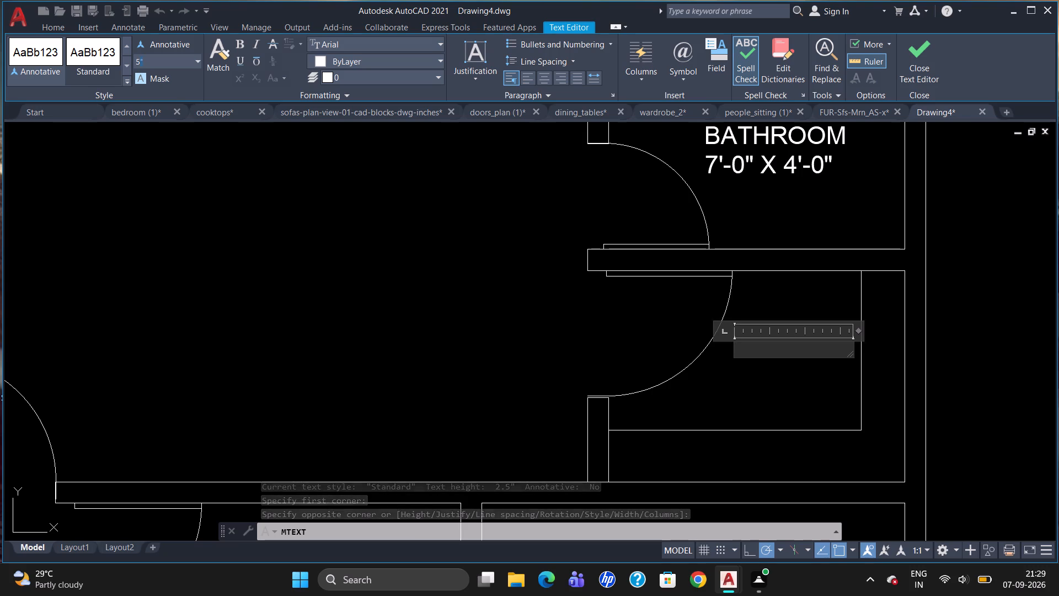
key(Return)
text(KITCHEN)
key(Return)
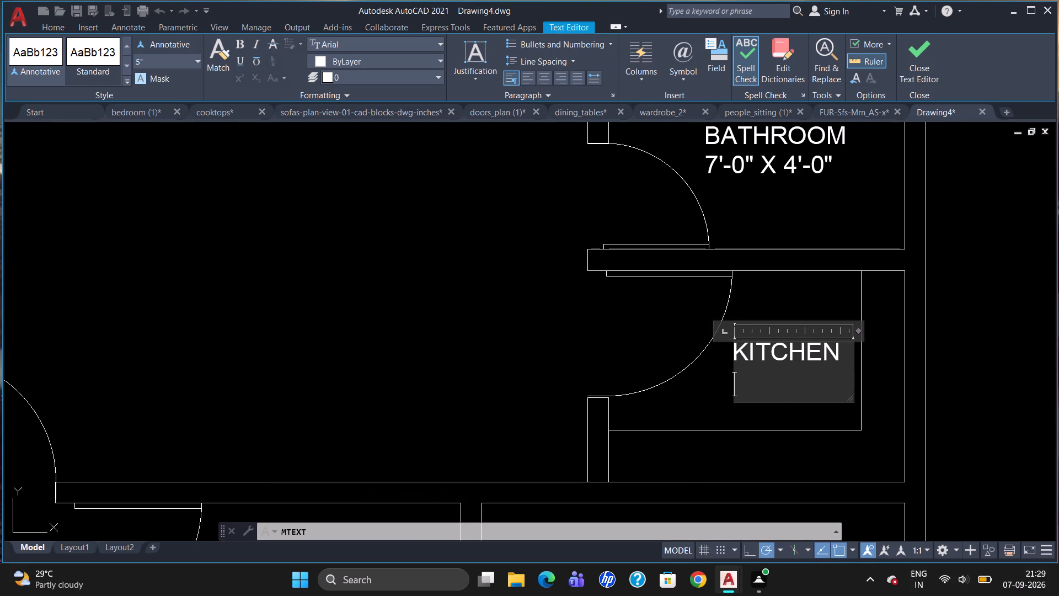
text(7'-0" X)
key(space)
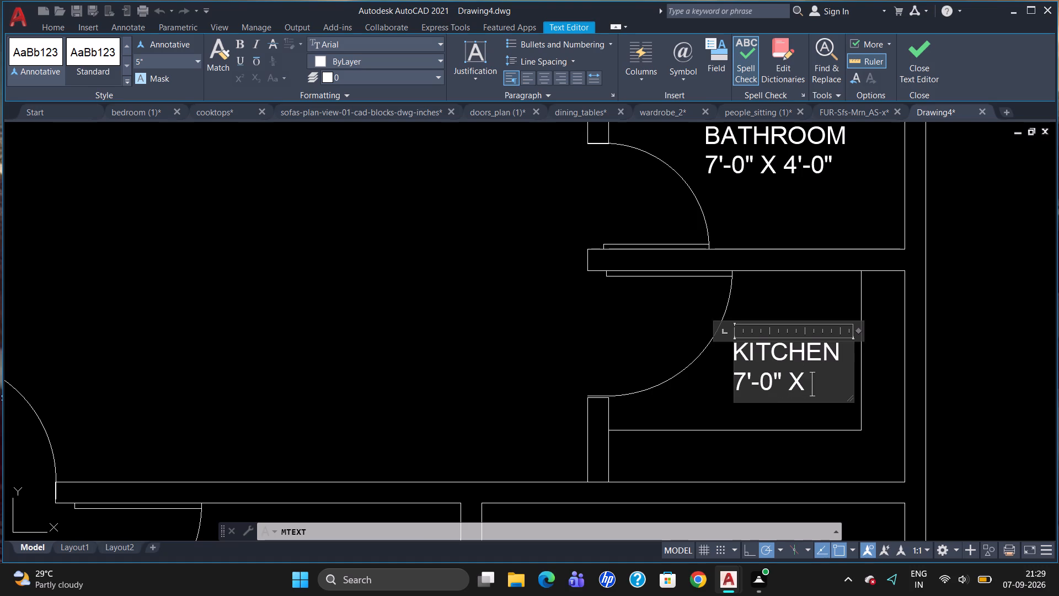
text(5'-0)
key(shift+quotedbl)
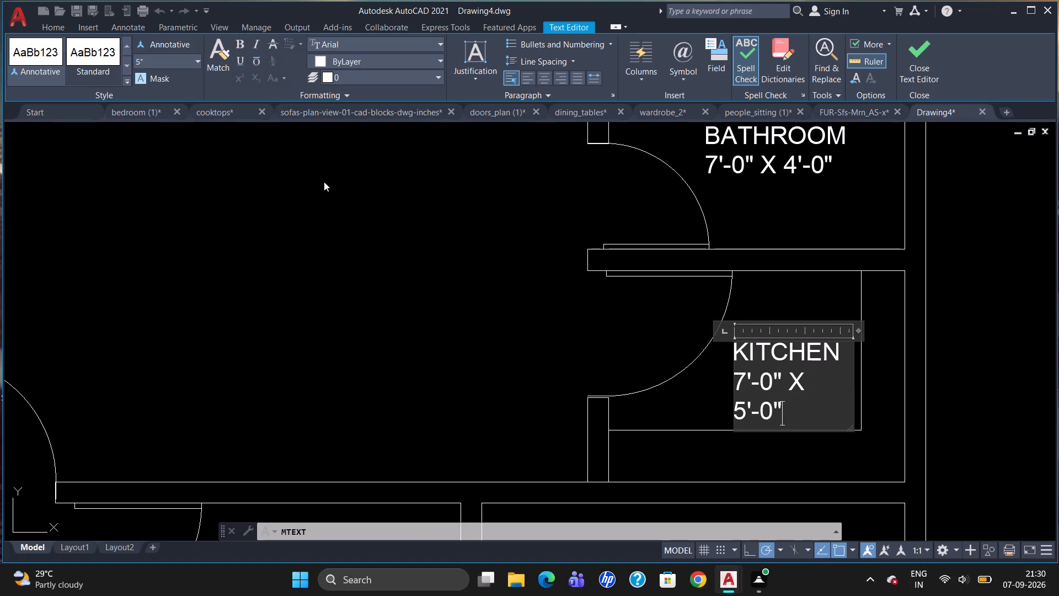
drag(859, 332, 878, 332)
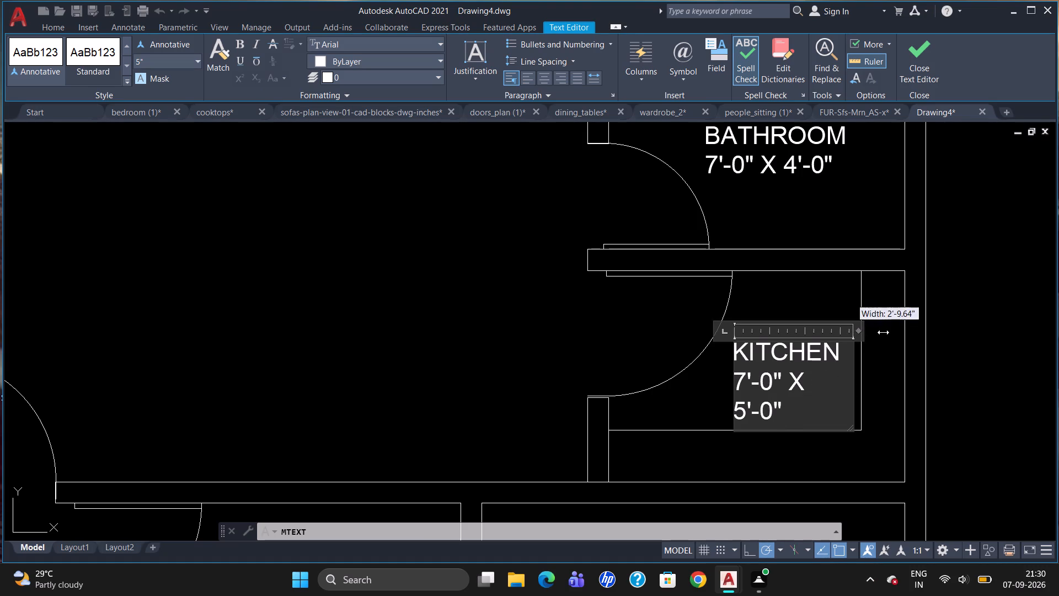
click(858, 470)
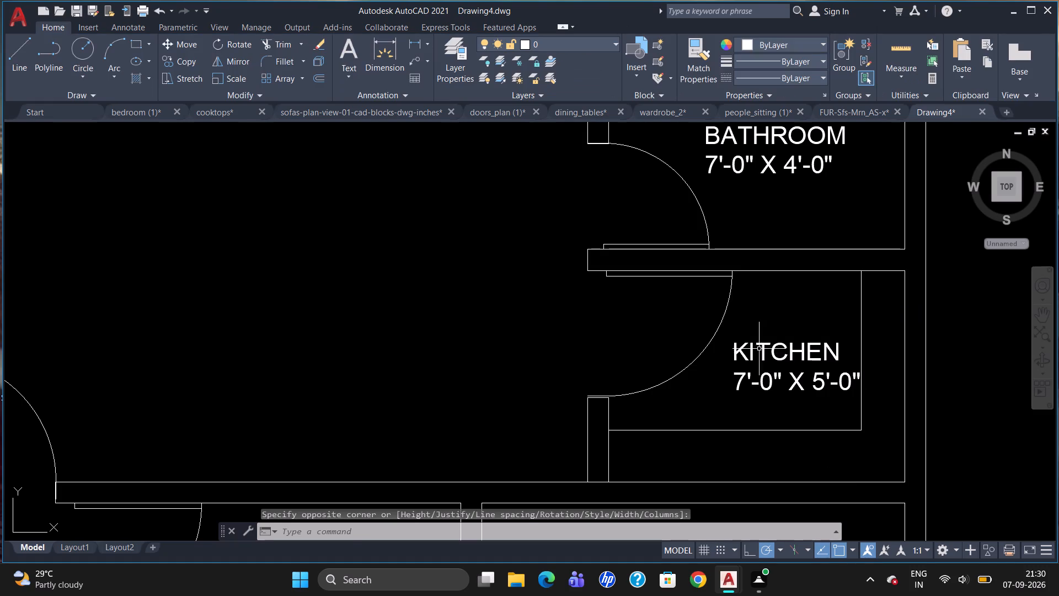
Move the KITCHEN label slightly west, clear of the counter's vertical line.
click(757, 348)
click(751, 350)
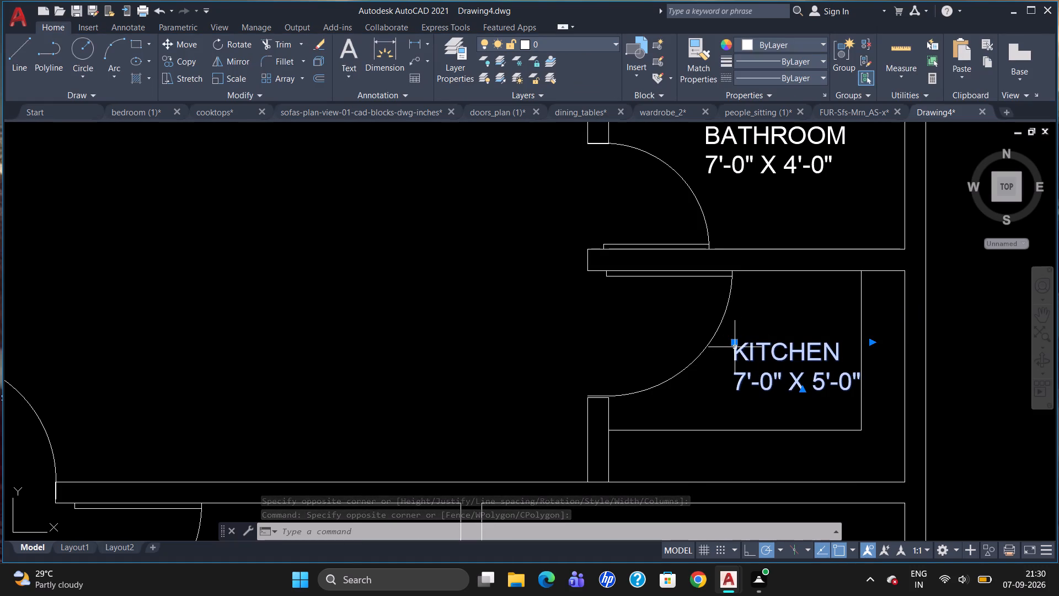
click(734, 345)
click(721, 344)
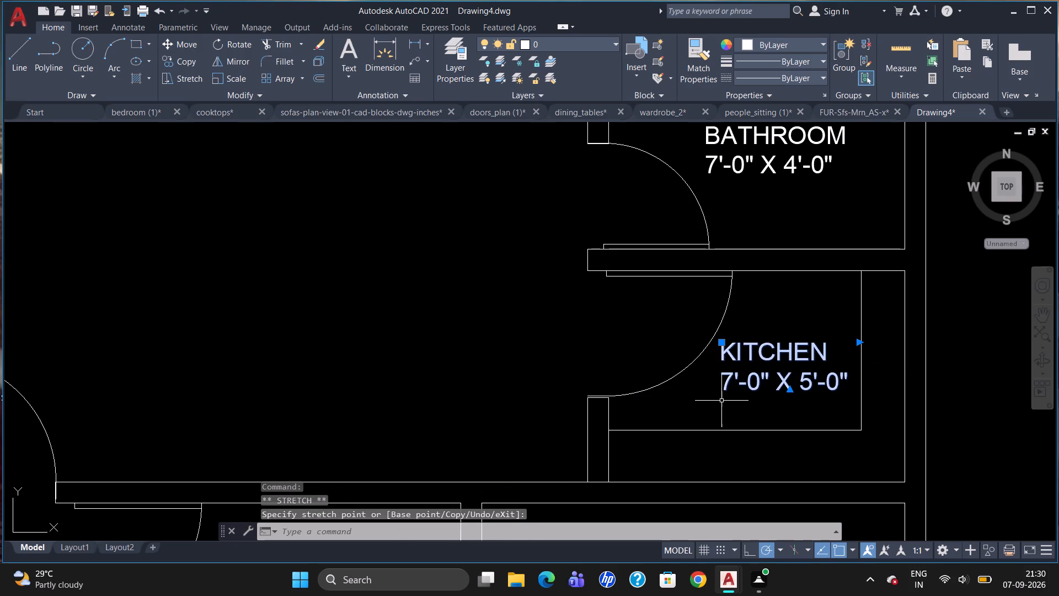
key(Escape)
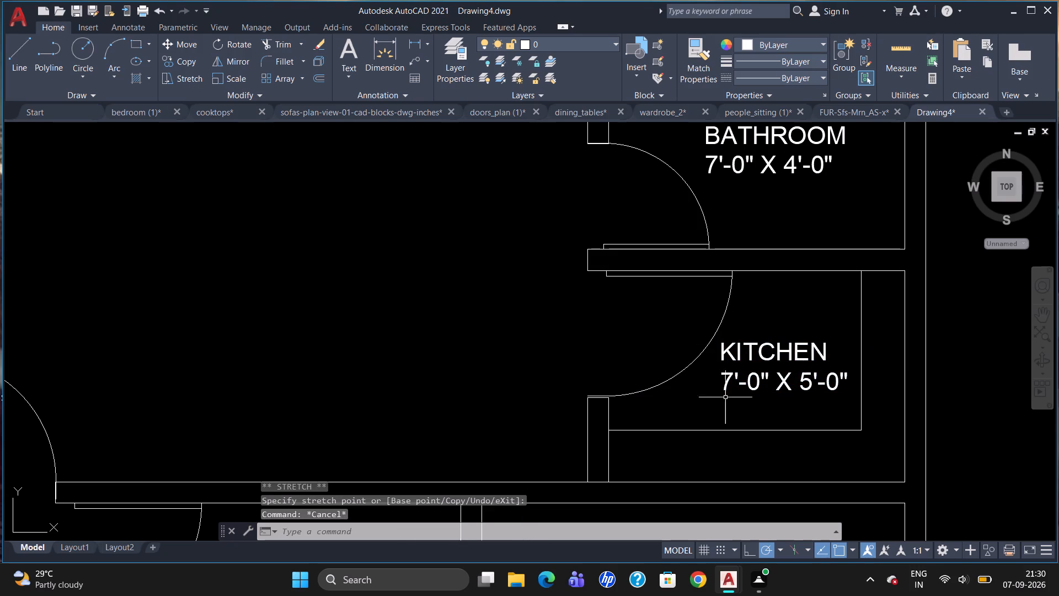
Add the two-line label BEDROOM, 10'-0" X 10'-0", with a text height of 5" in the east room directly south of the kitchen.
scroll(729, 393, down, 2)
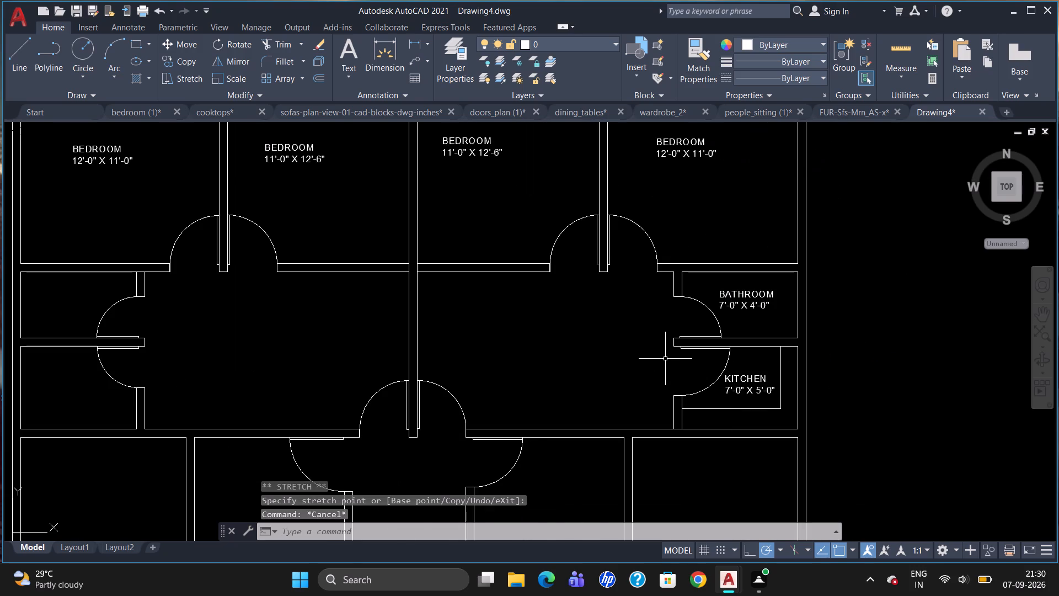
scroll(665, 365, down, 1)
scroll(736, 317, down, 1)
scroll(714, 427, up, 1)
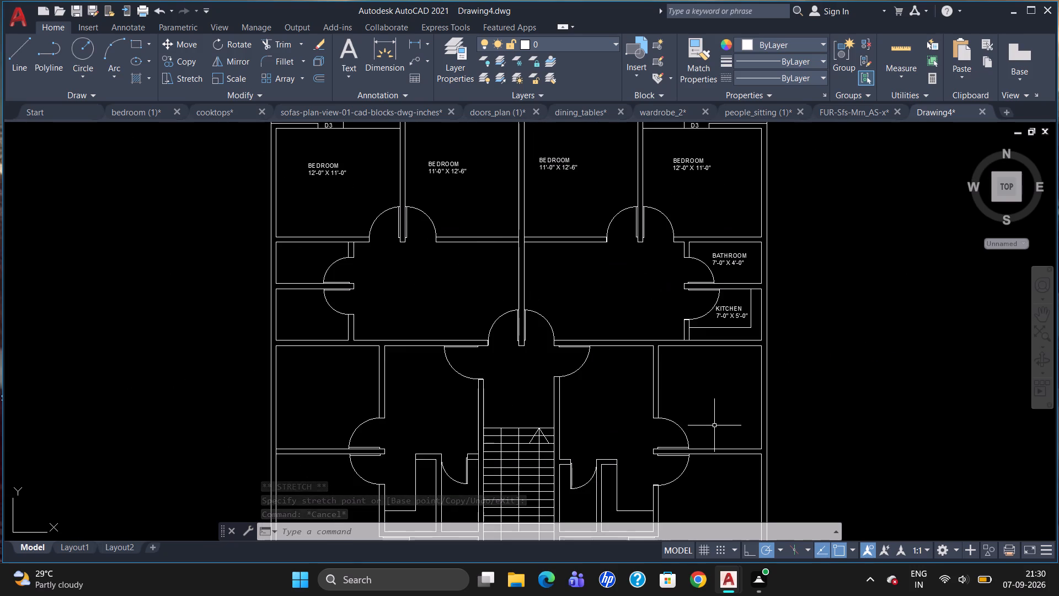
key(t)
key(Return)
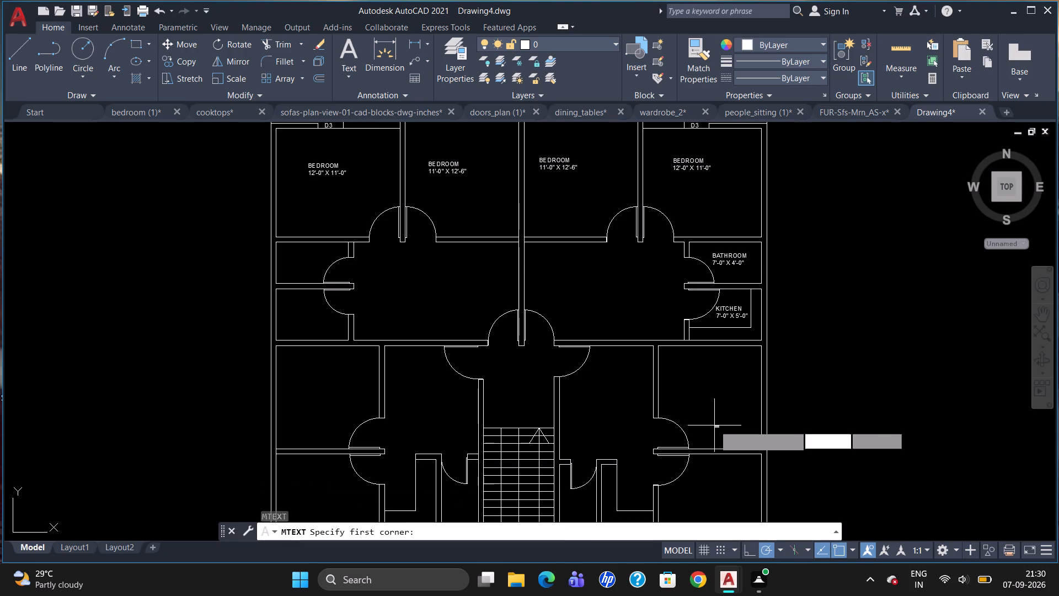
drag(680, 376, 680, 388)
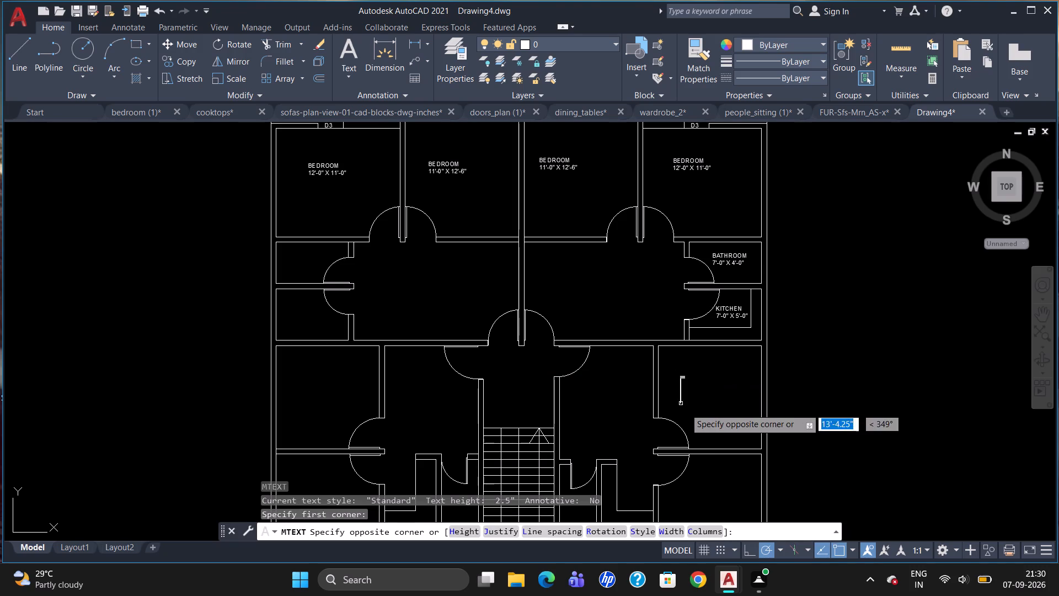
click(741, 409)
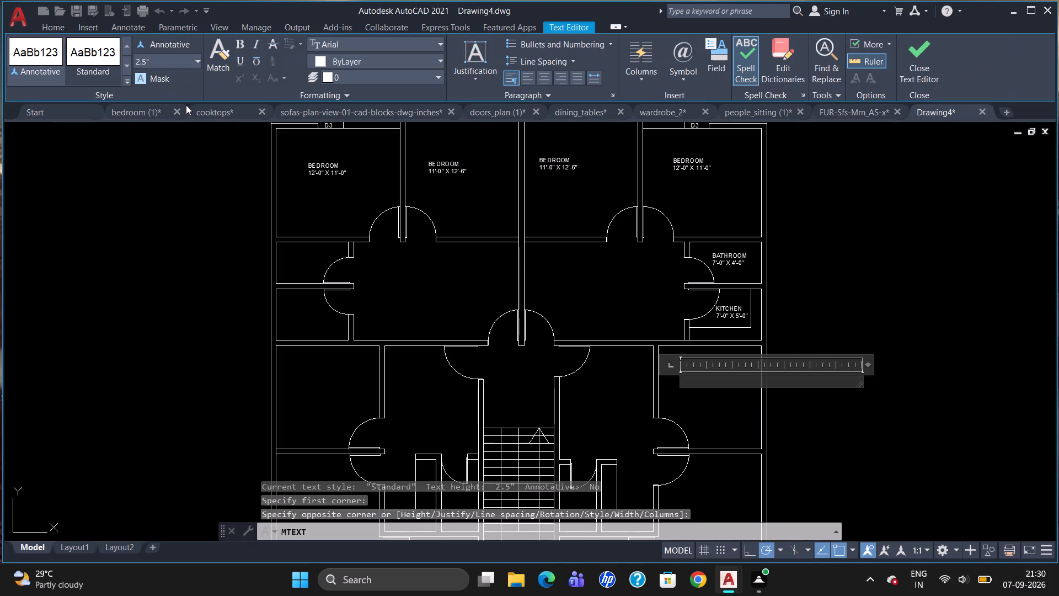
click(167, 65)
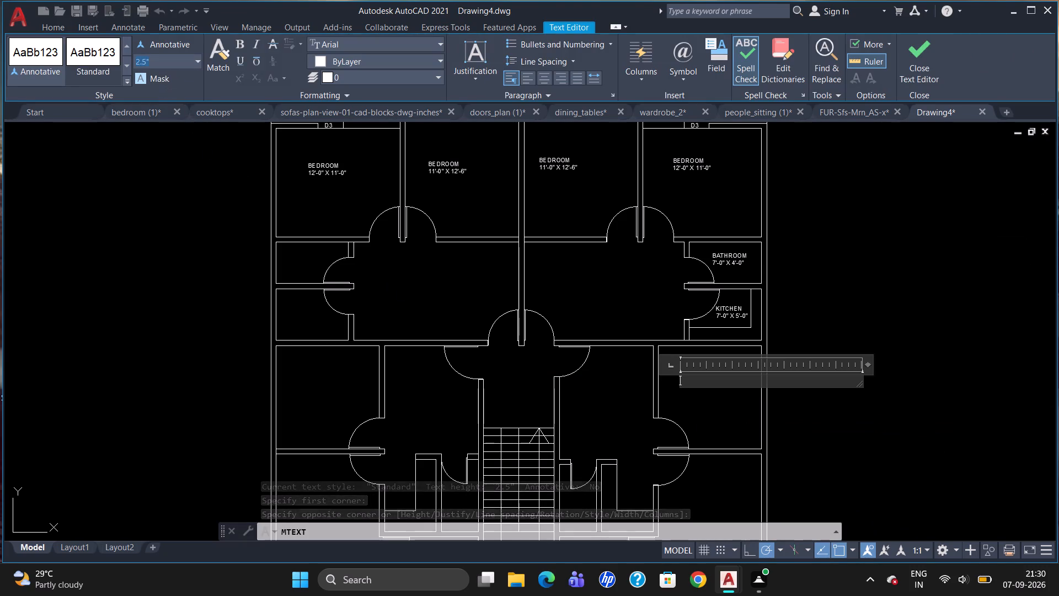
key(BackSpace)
key(5)
key(Return)
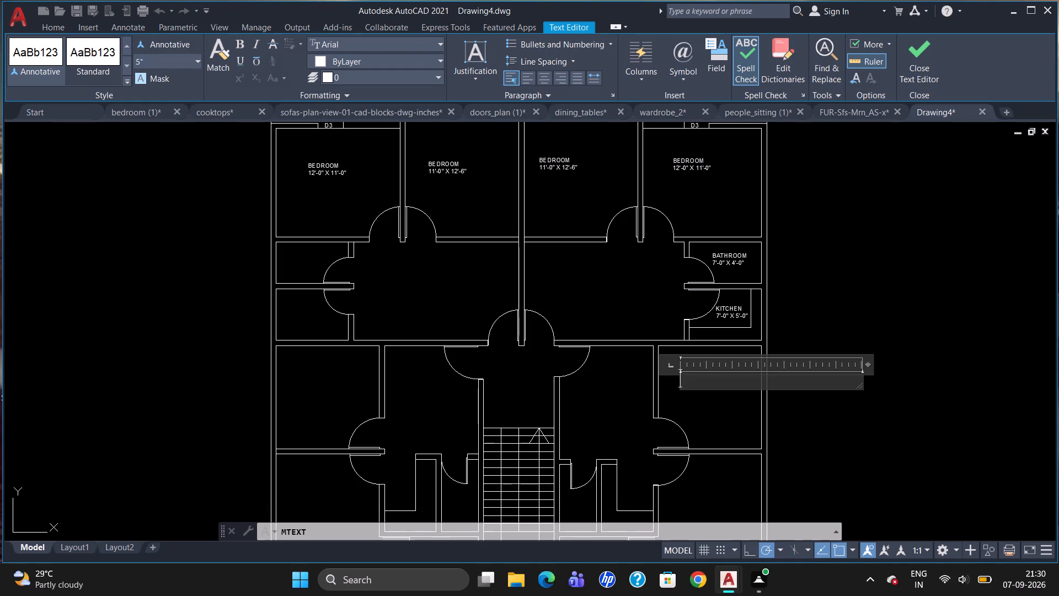
text(BEDROOM)
key(Return)
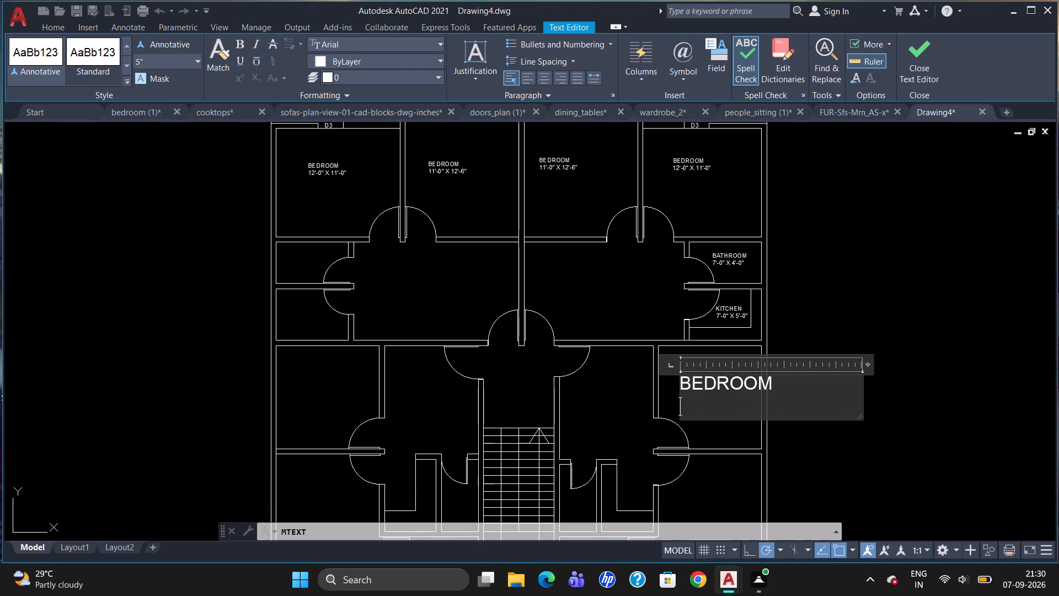
text(10'-)
text(0" X)
key(space)
key(1)
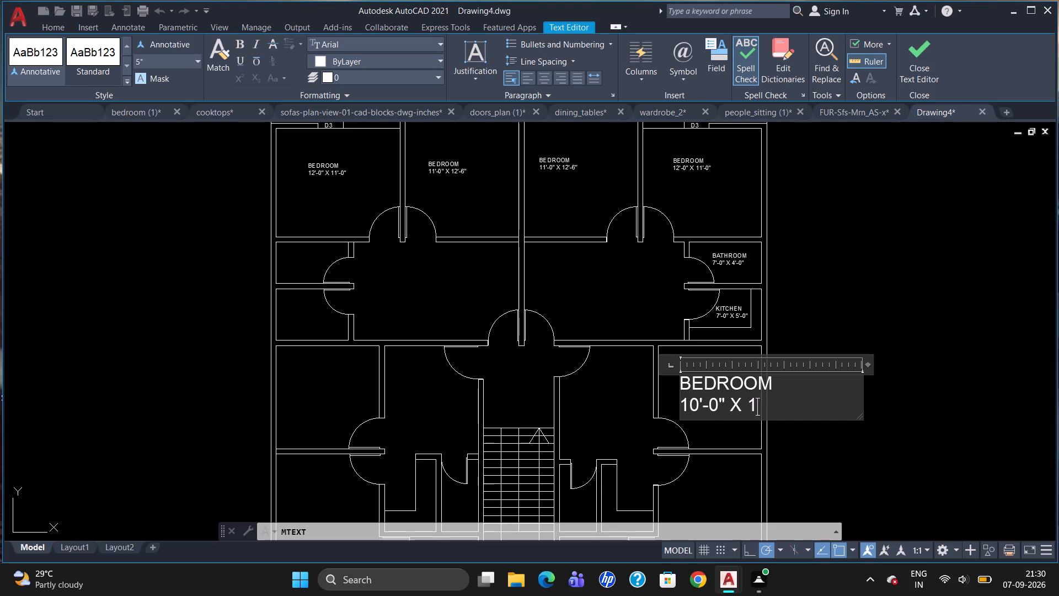
text(0'-0")
click(691, 340)
Move the BEDROOM 10'-0" X 10'-0" label slightly southeast, closer to the middle of its room.
scroll(692, 347, down, 1)
scroll(709, 446, up, 3)
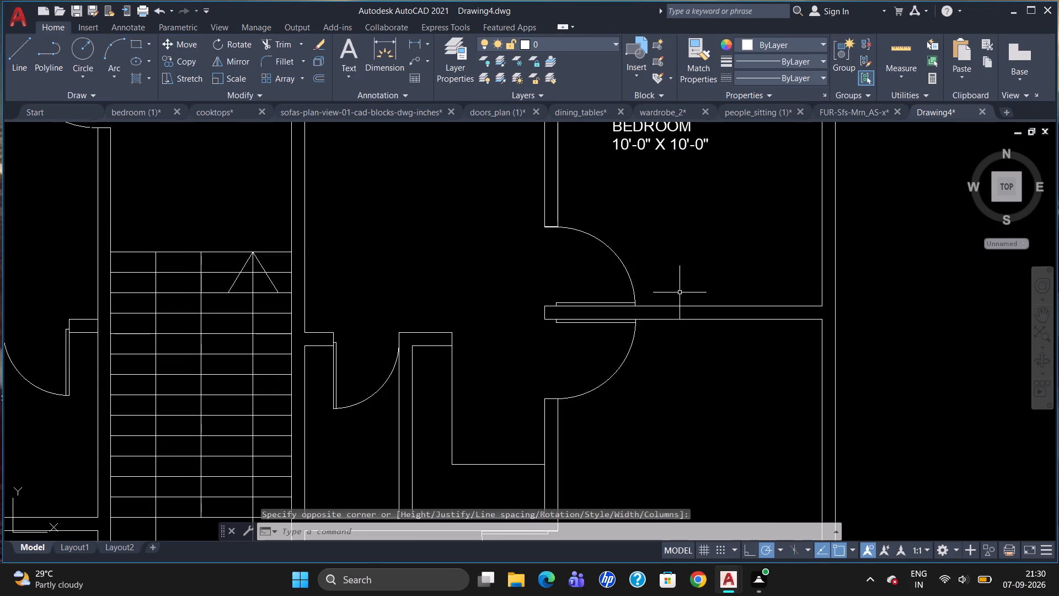
scroll(690, 321, down, 1)
click(660, 203)
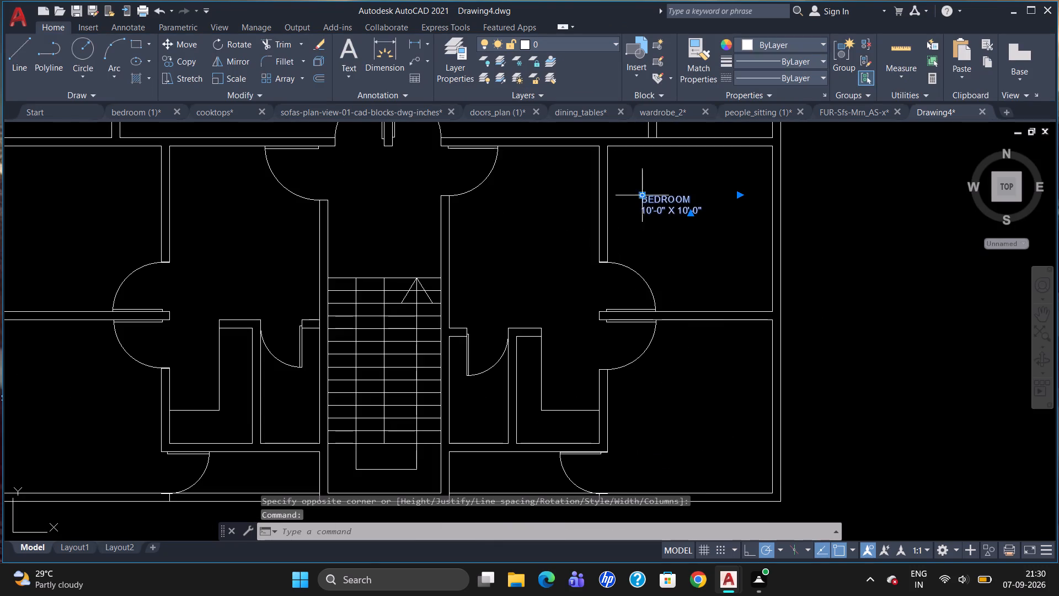
click(646, 198)
click(644, 195)
click(662, 203)
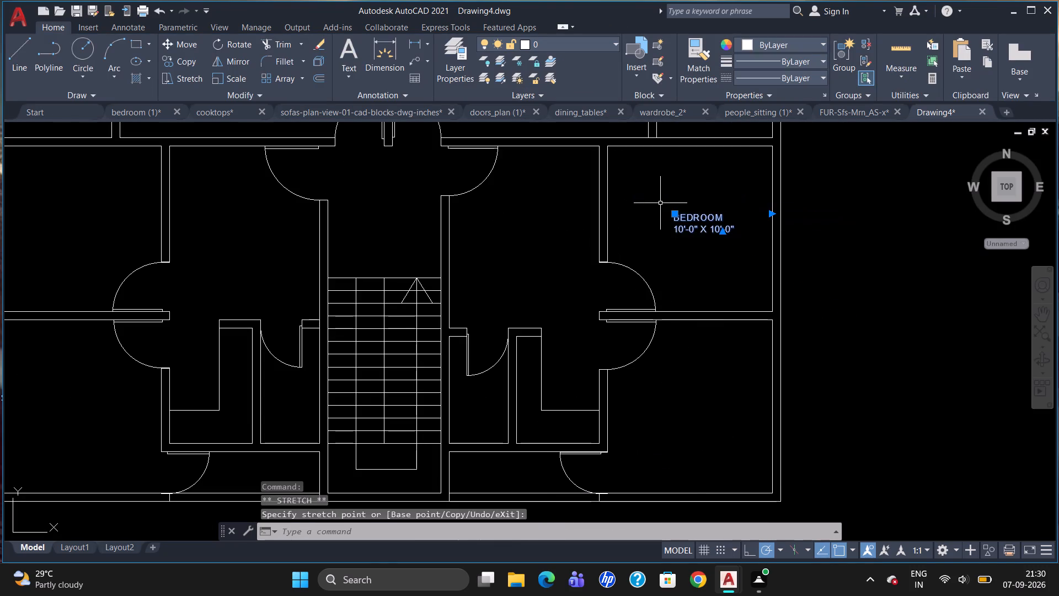
click(678, 216)
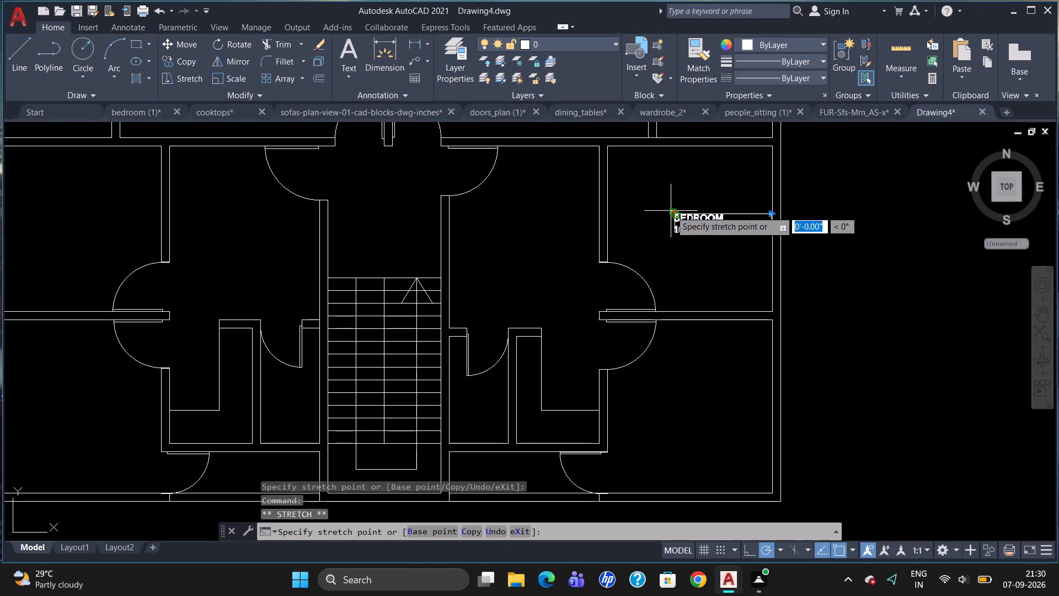
click(668, 208)
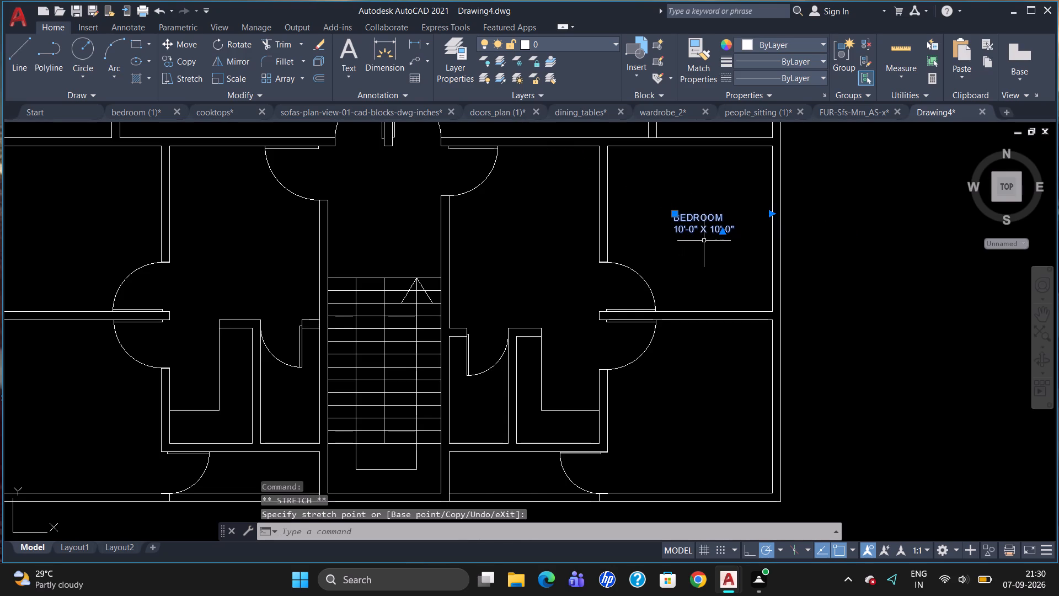
key(Escape)
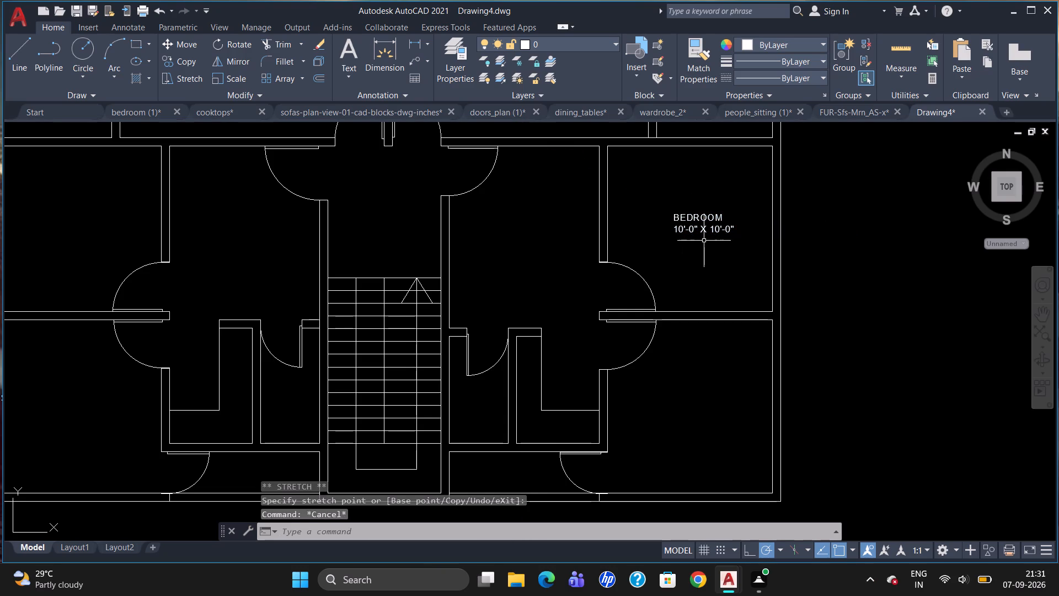
Add the two-line label BEDROOM, 10'-0" X 11'-0", with a text height of 5" in the southeast corner room, and save the text.
key(t)
key(Return)
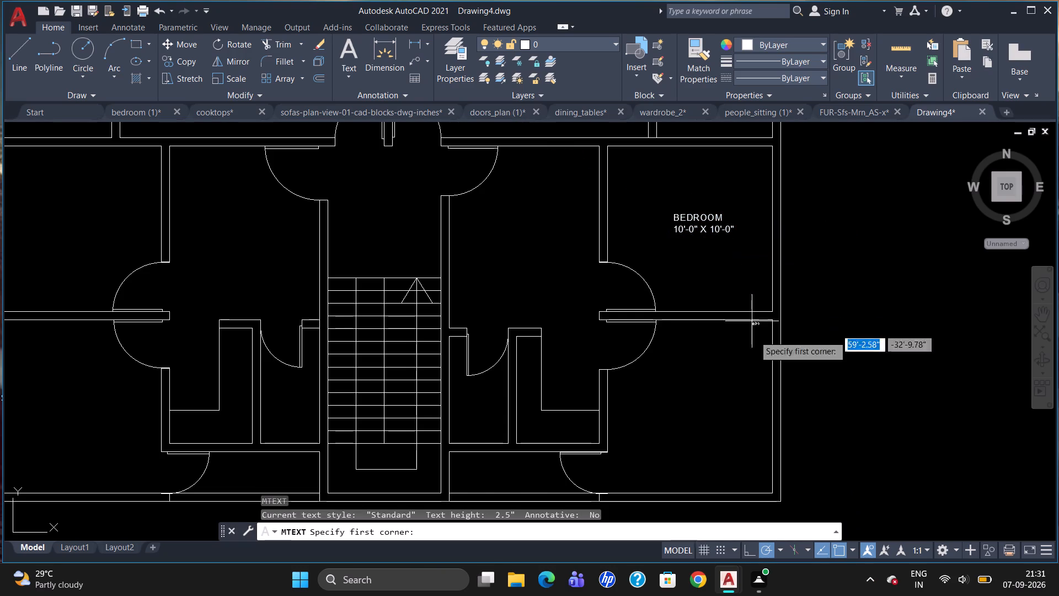
drag(673, 381, 673, 411)
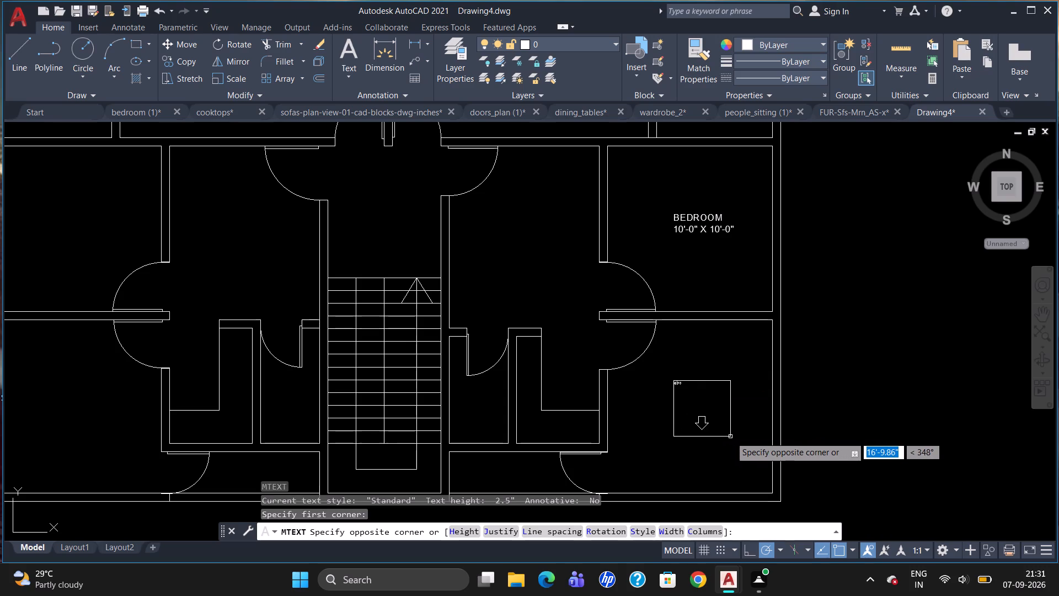
click(747, 445)
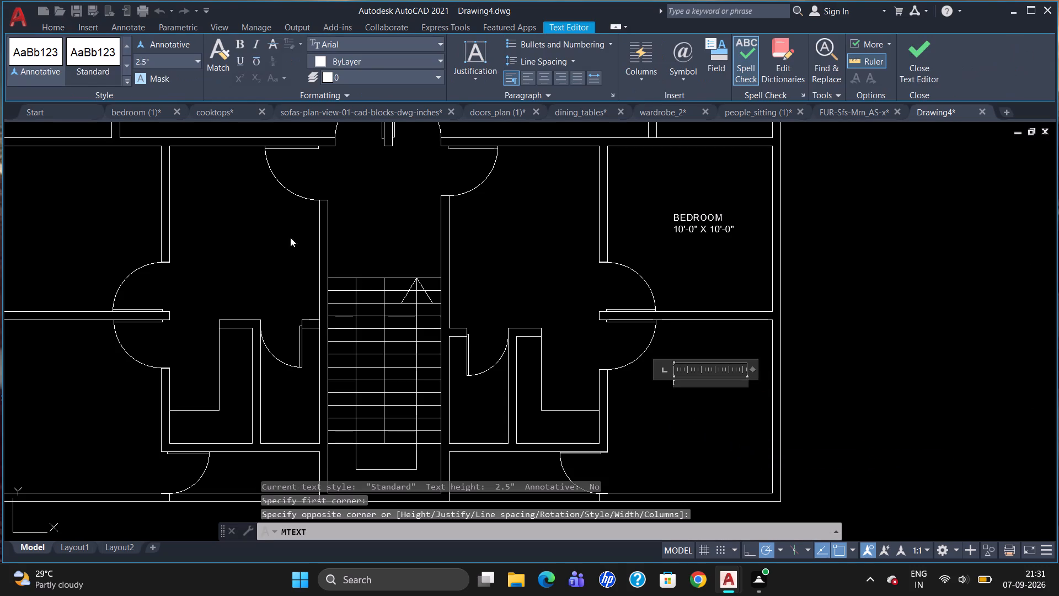
click(157, 65)
key(BackSpace)
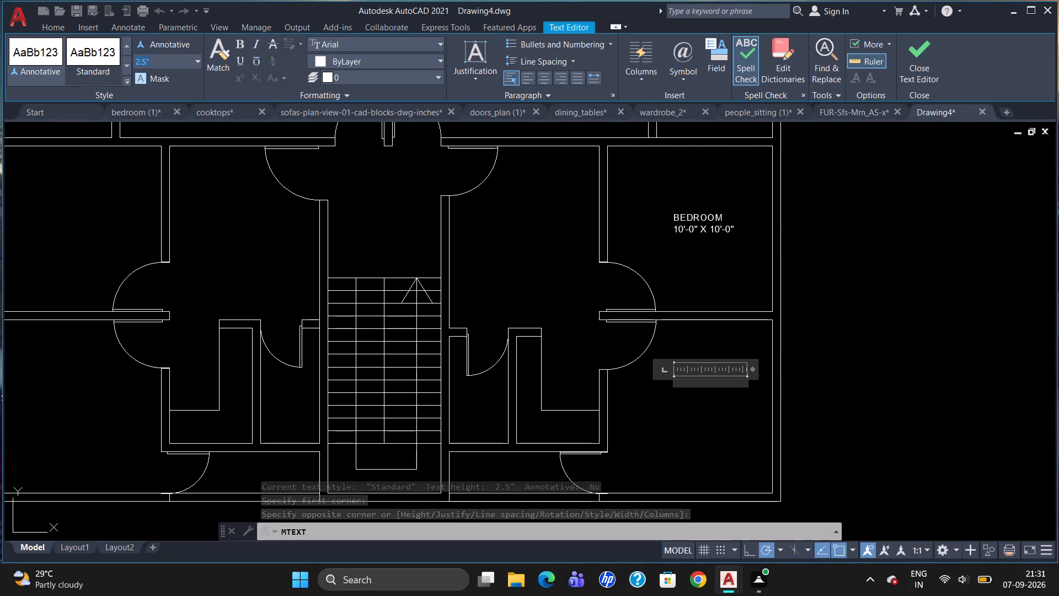
key(5)
key(Return)
text(BEDROOM)
key(Return)
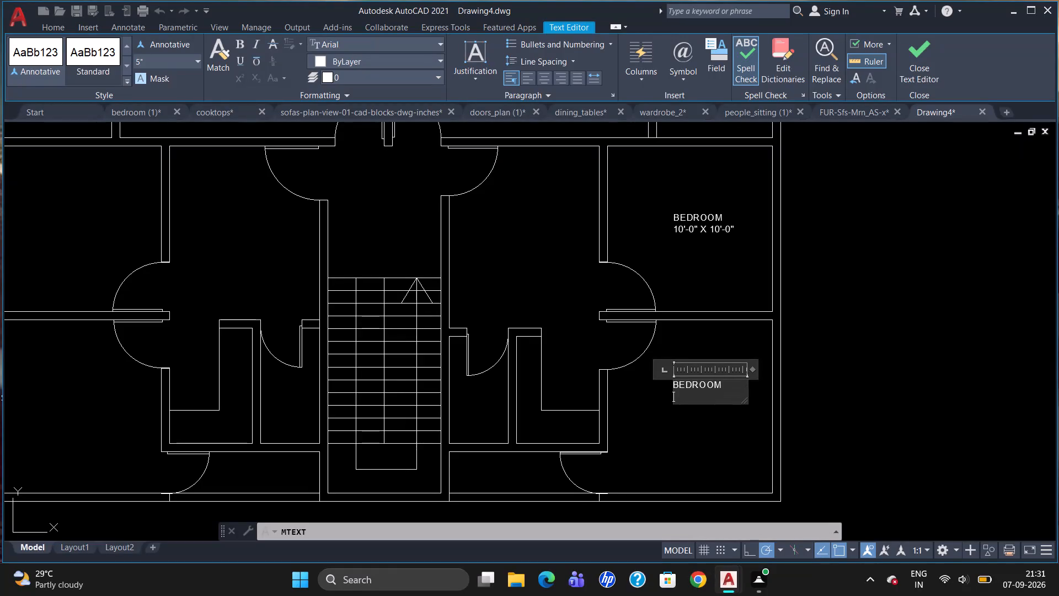
text(10'-0" X)
key(space)
text(11'-)
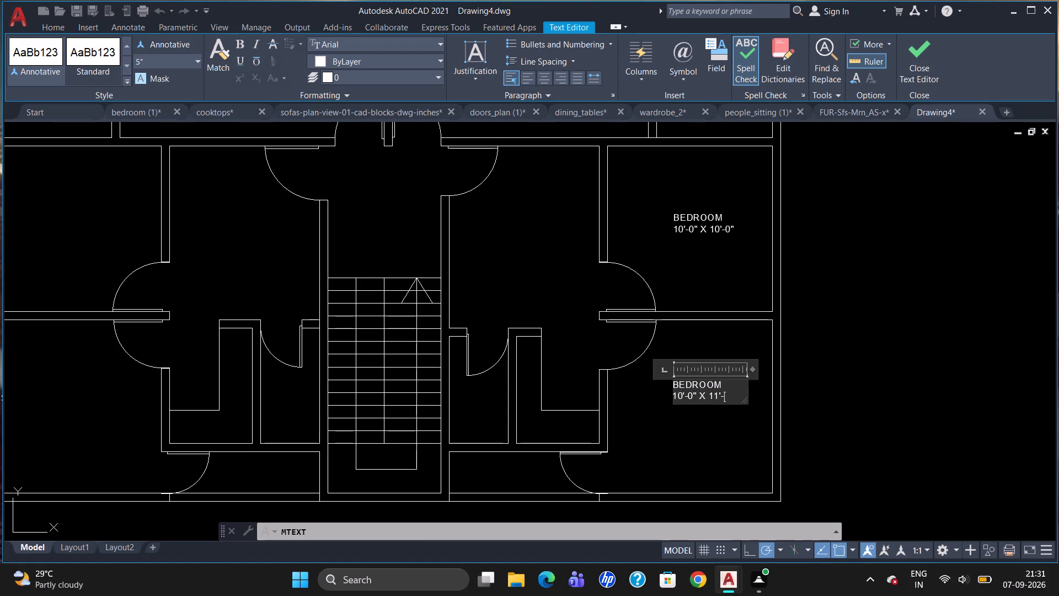
text(0")
key(Escape)
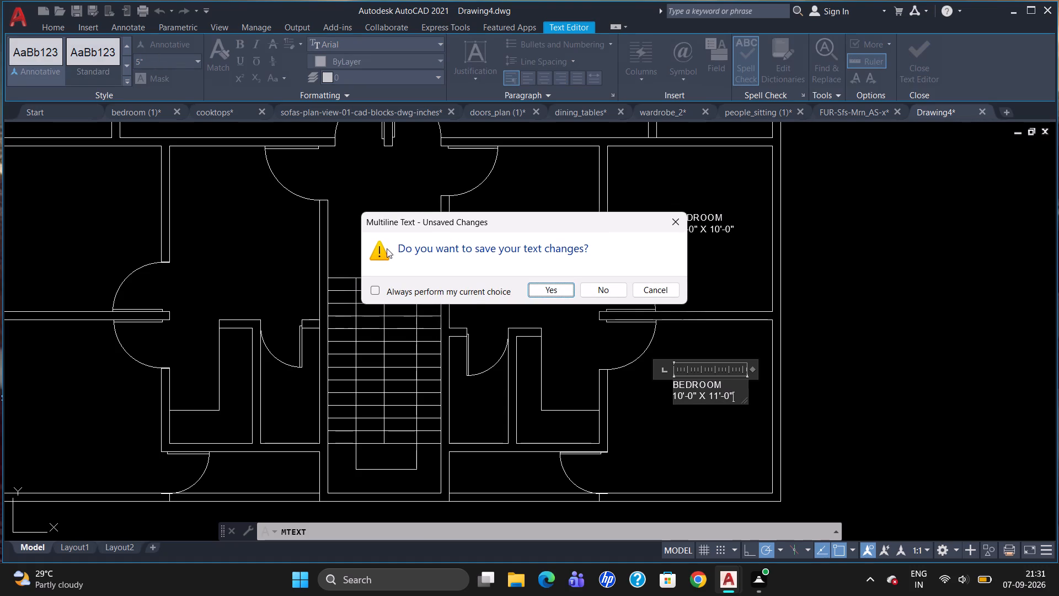
click(541, 294)
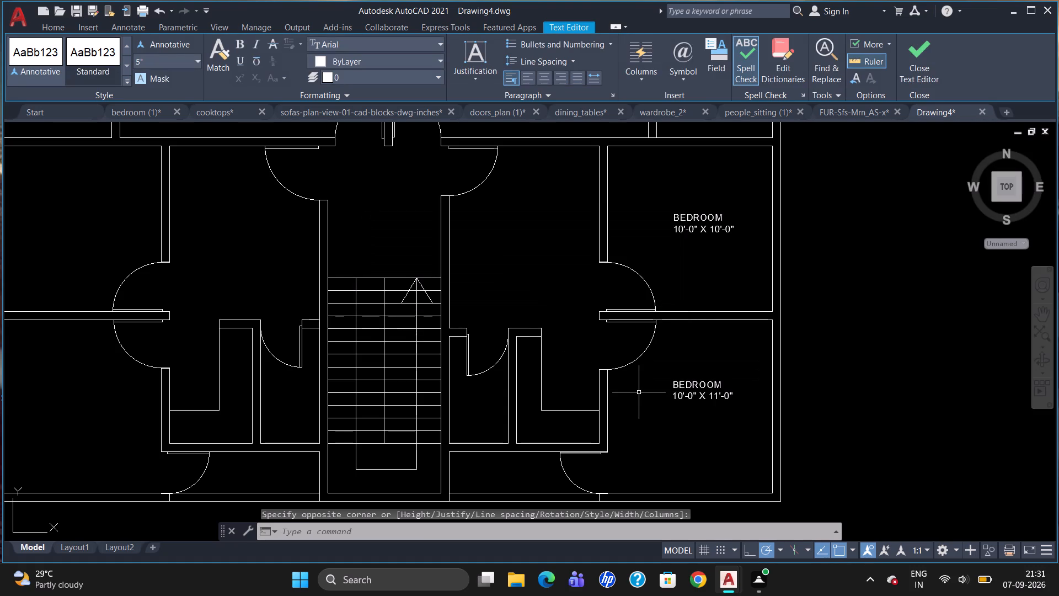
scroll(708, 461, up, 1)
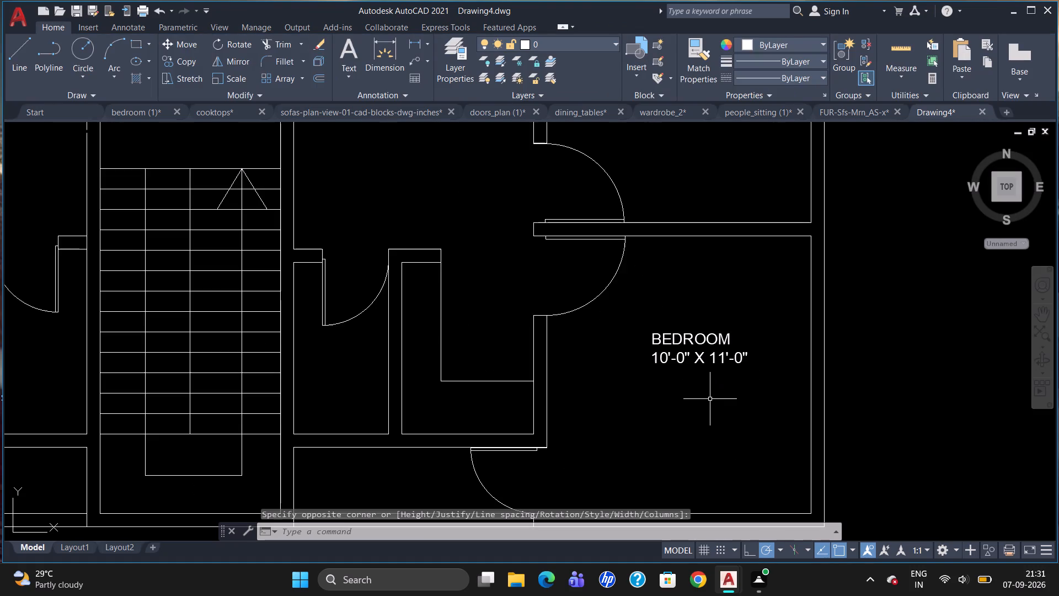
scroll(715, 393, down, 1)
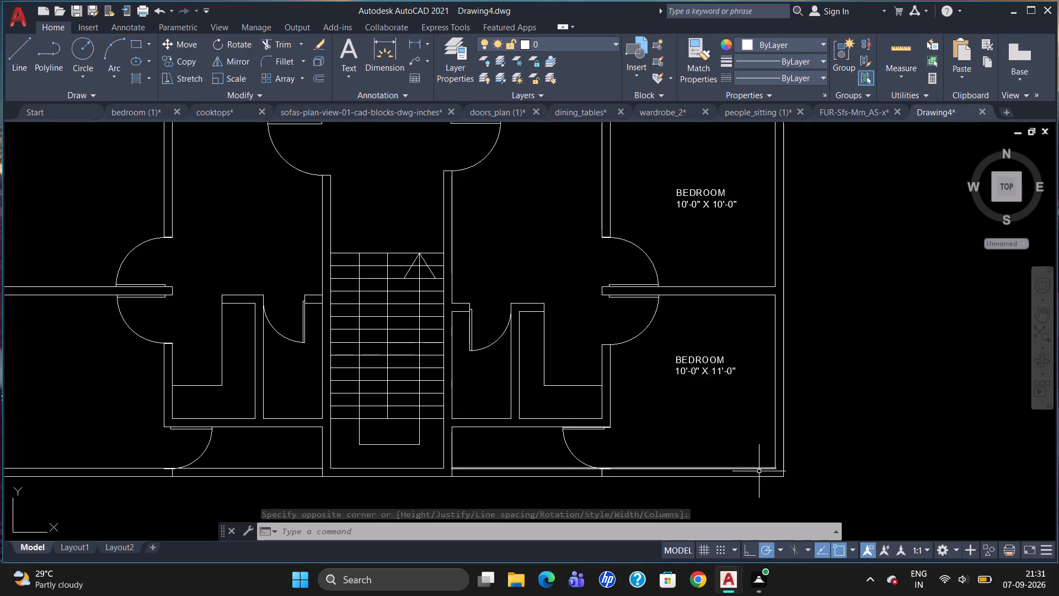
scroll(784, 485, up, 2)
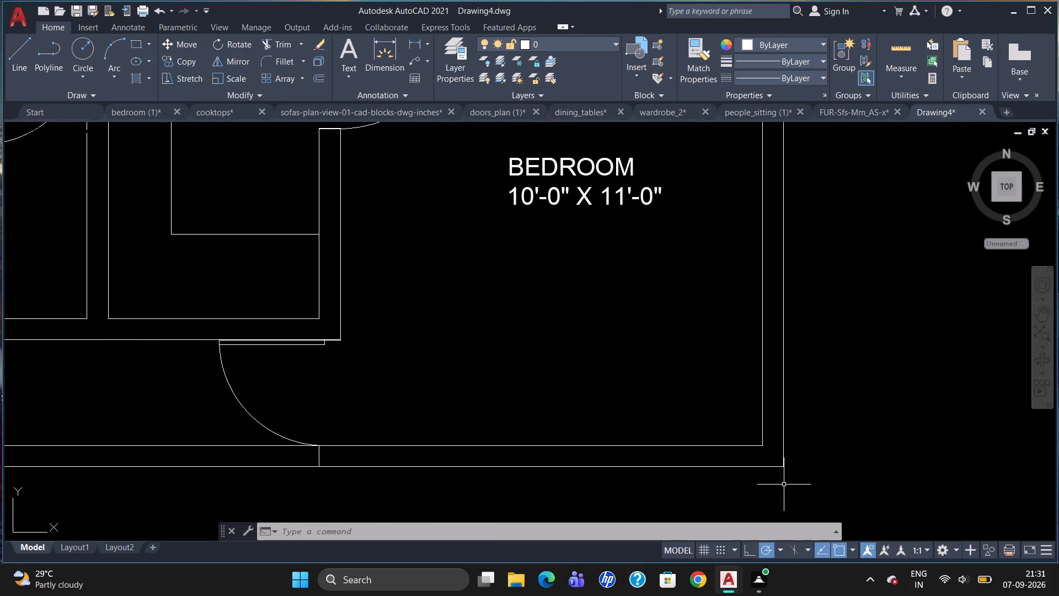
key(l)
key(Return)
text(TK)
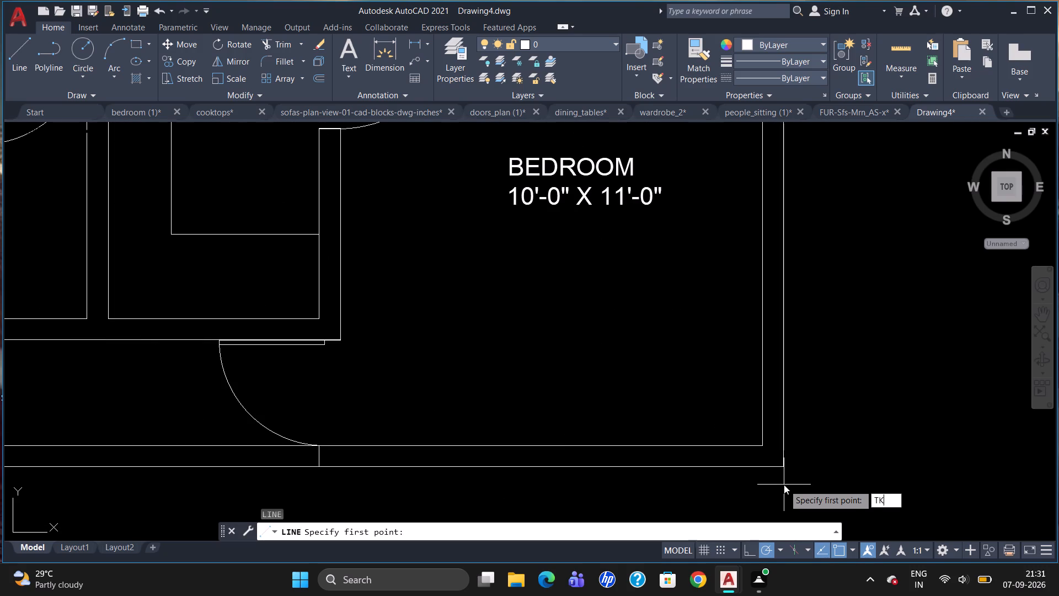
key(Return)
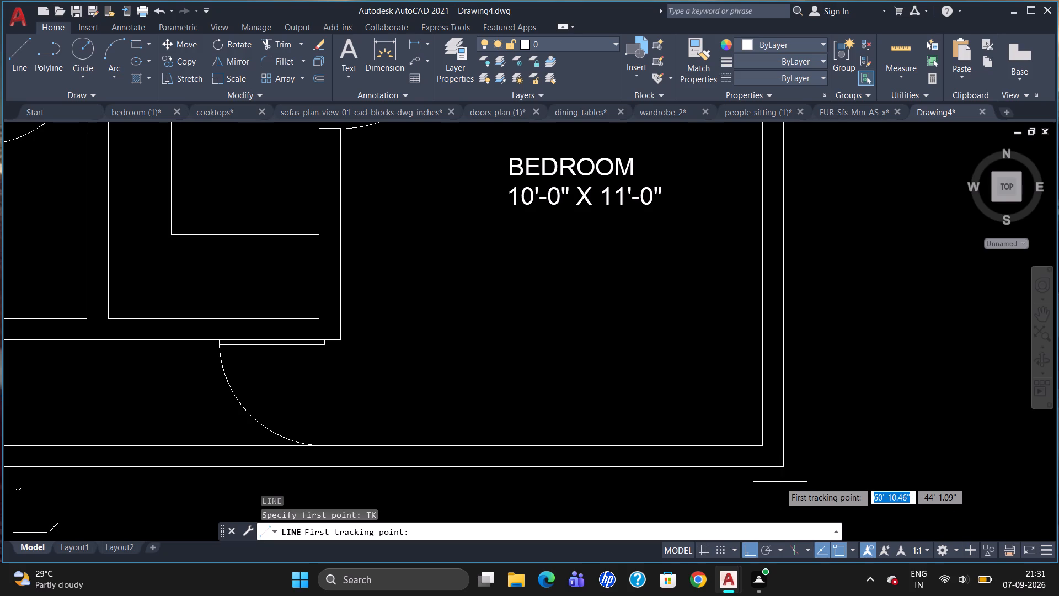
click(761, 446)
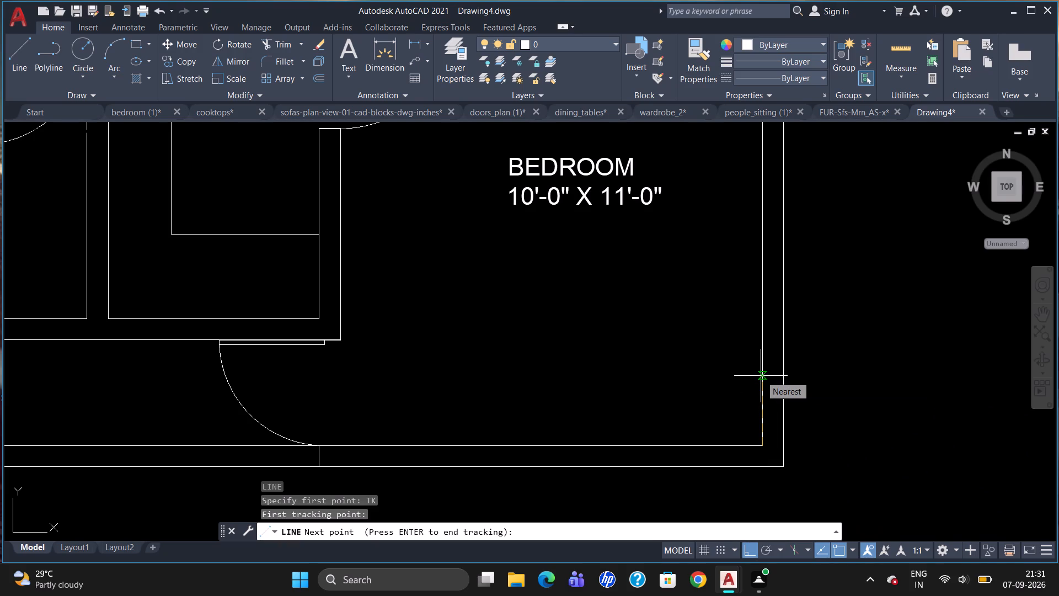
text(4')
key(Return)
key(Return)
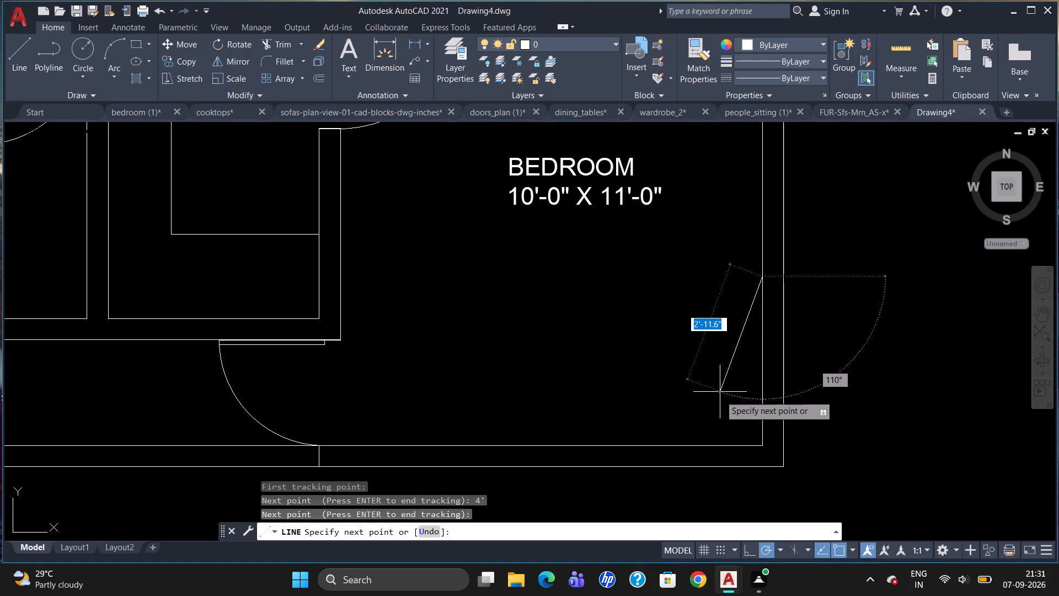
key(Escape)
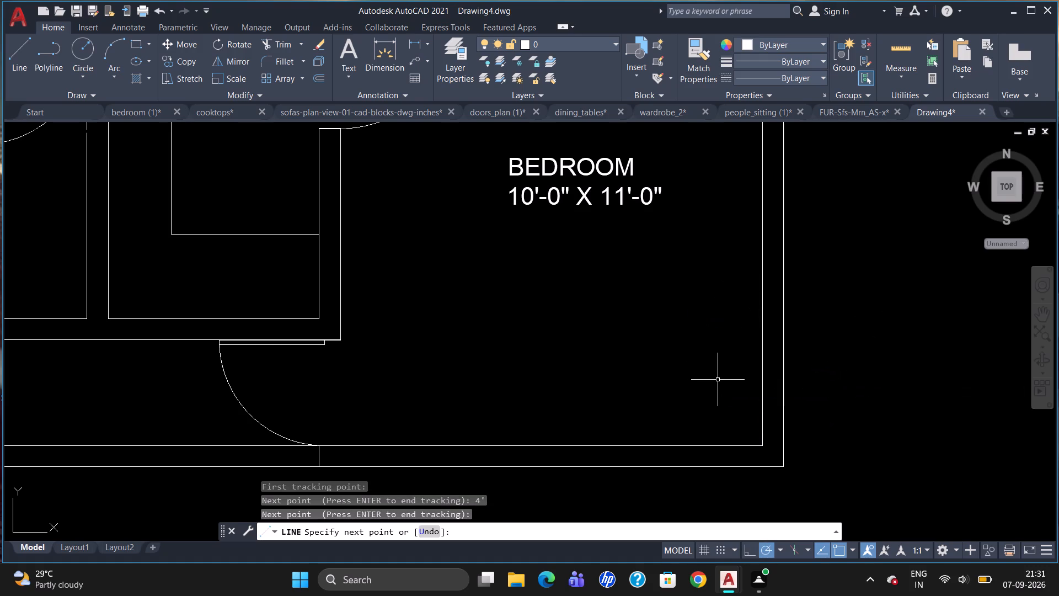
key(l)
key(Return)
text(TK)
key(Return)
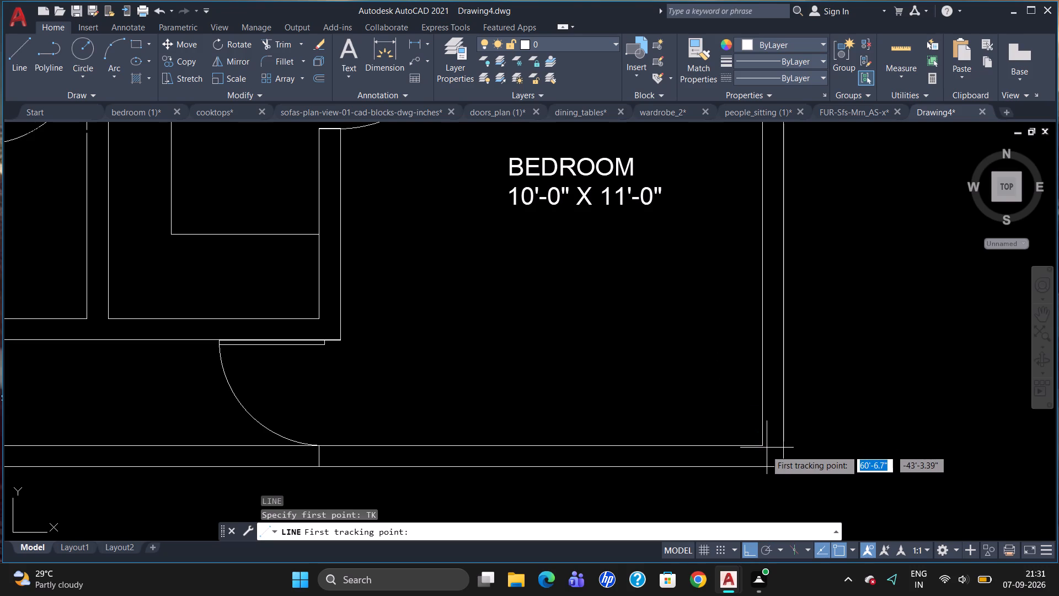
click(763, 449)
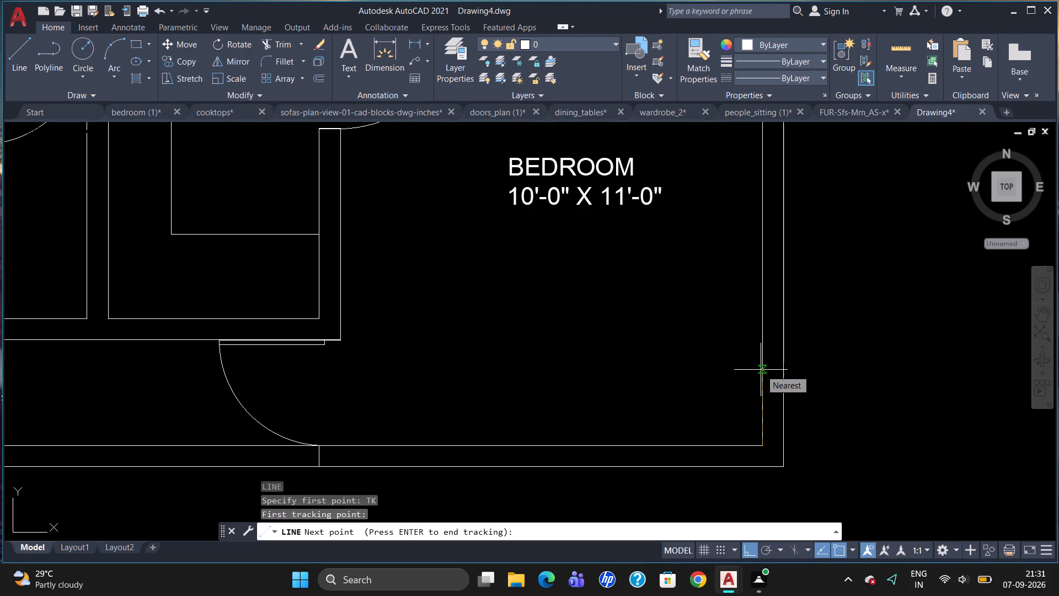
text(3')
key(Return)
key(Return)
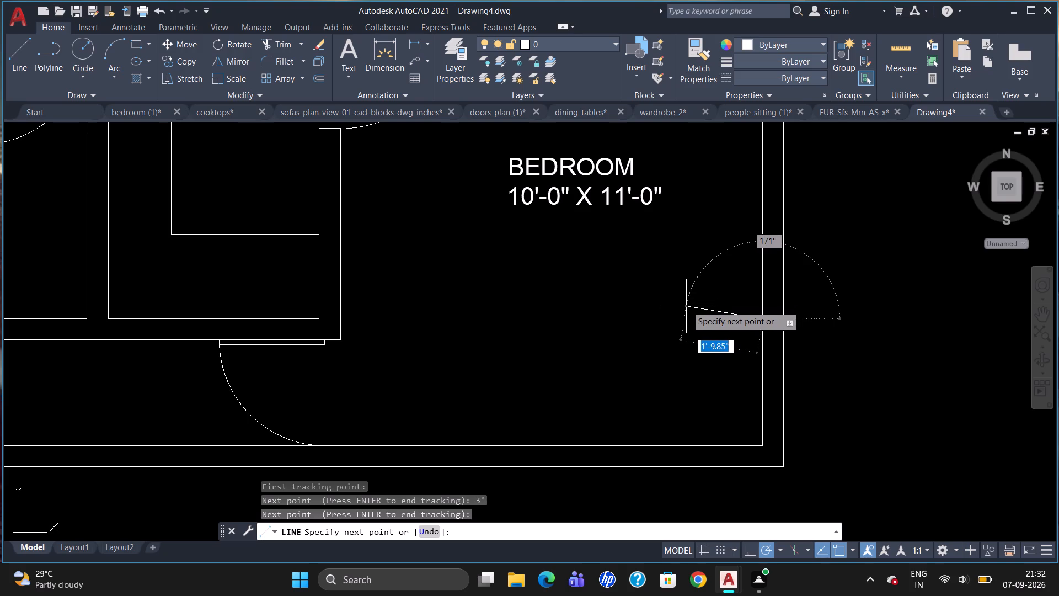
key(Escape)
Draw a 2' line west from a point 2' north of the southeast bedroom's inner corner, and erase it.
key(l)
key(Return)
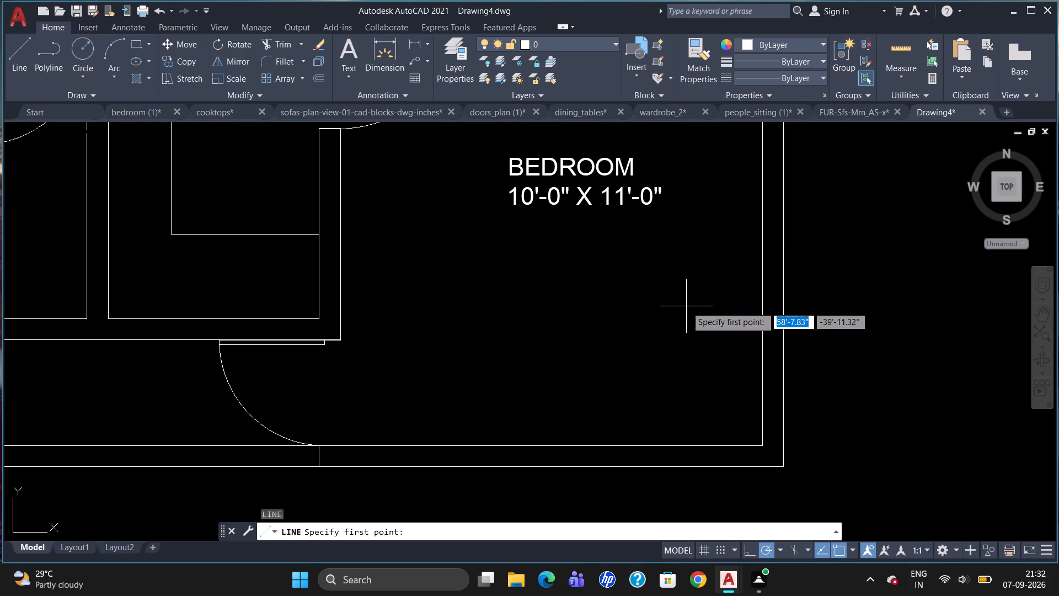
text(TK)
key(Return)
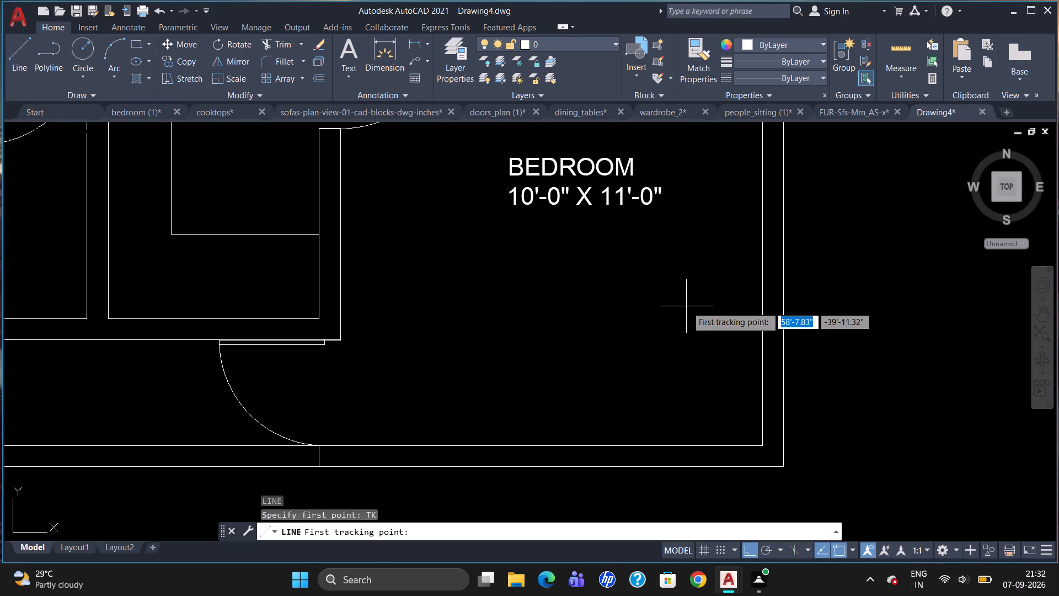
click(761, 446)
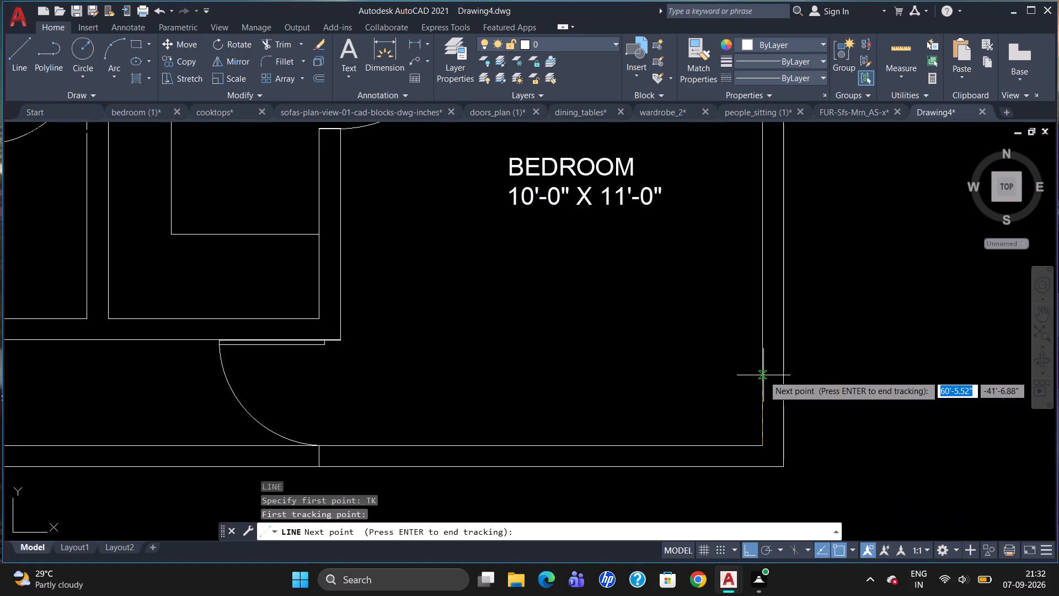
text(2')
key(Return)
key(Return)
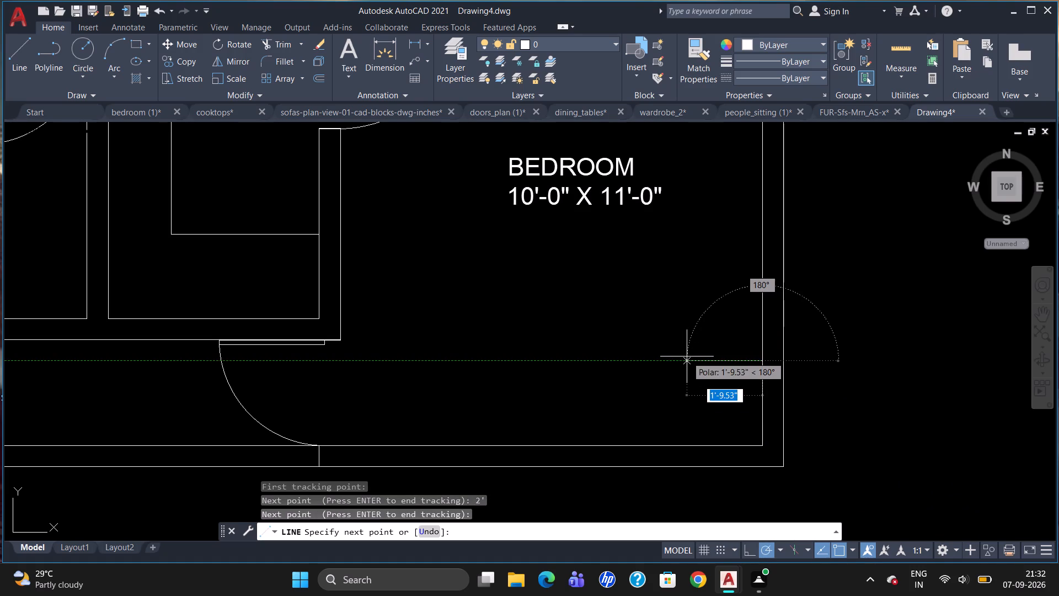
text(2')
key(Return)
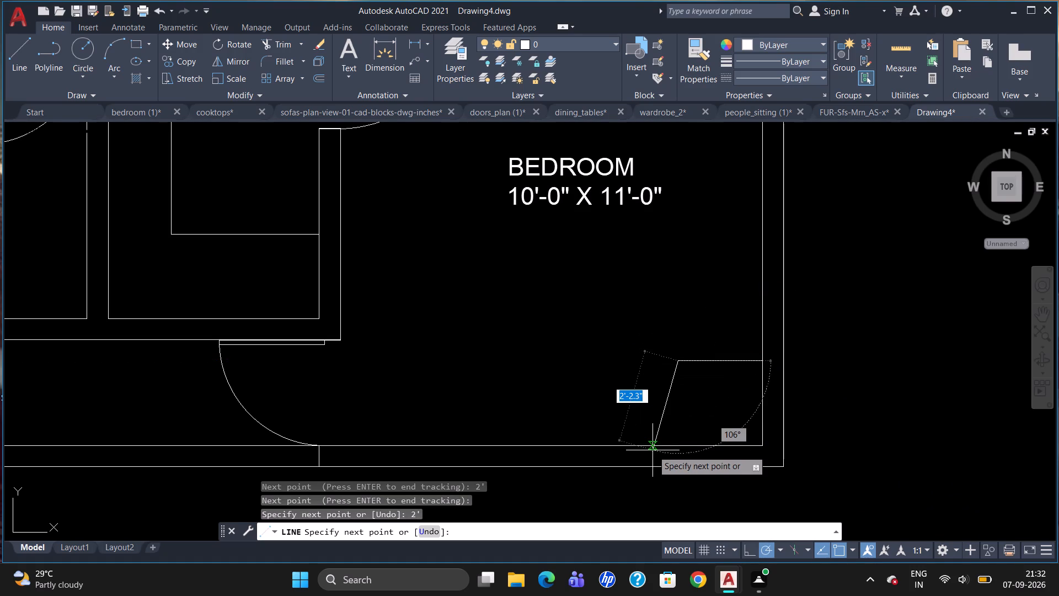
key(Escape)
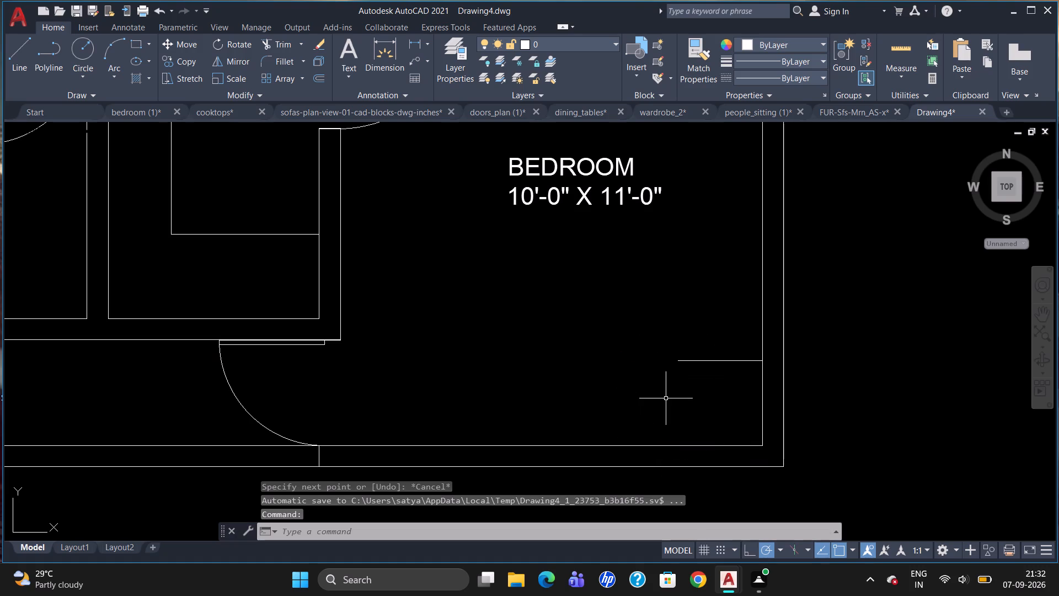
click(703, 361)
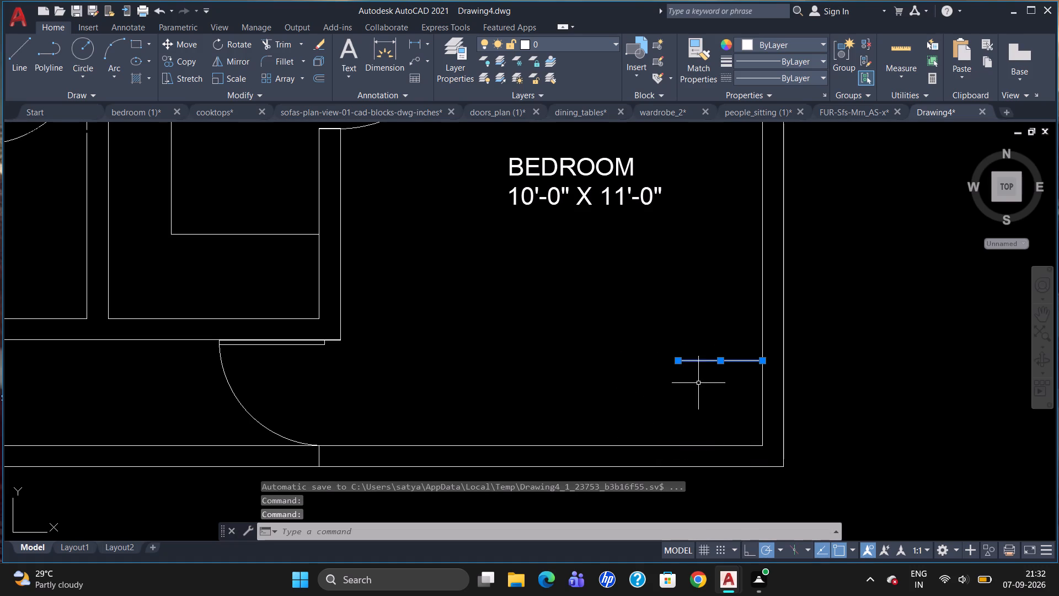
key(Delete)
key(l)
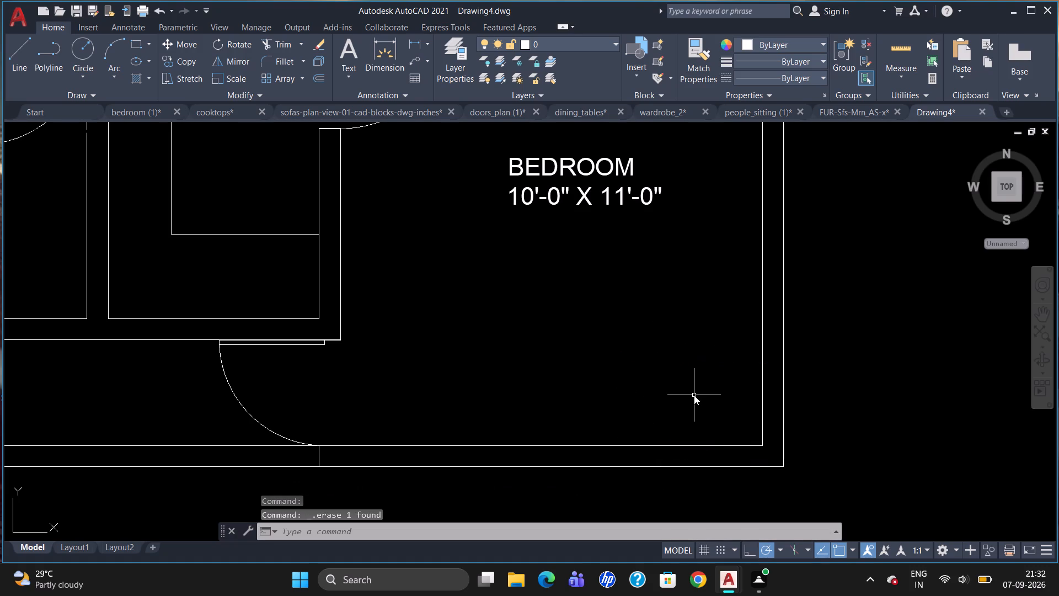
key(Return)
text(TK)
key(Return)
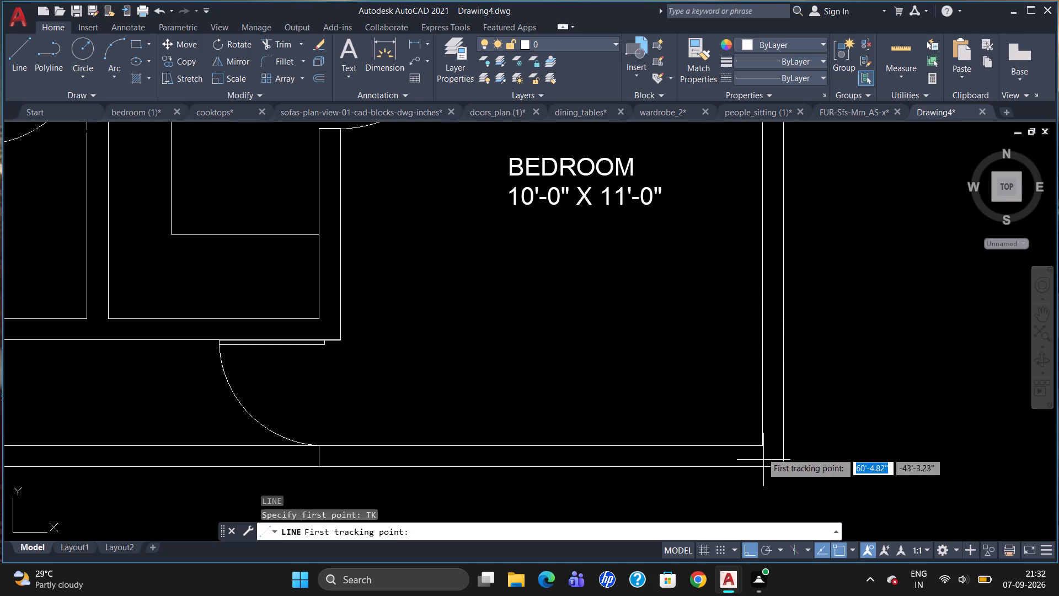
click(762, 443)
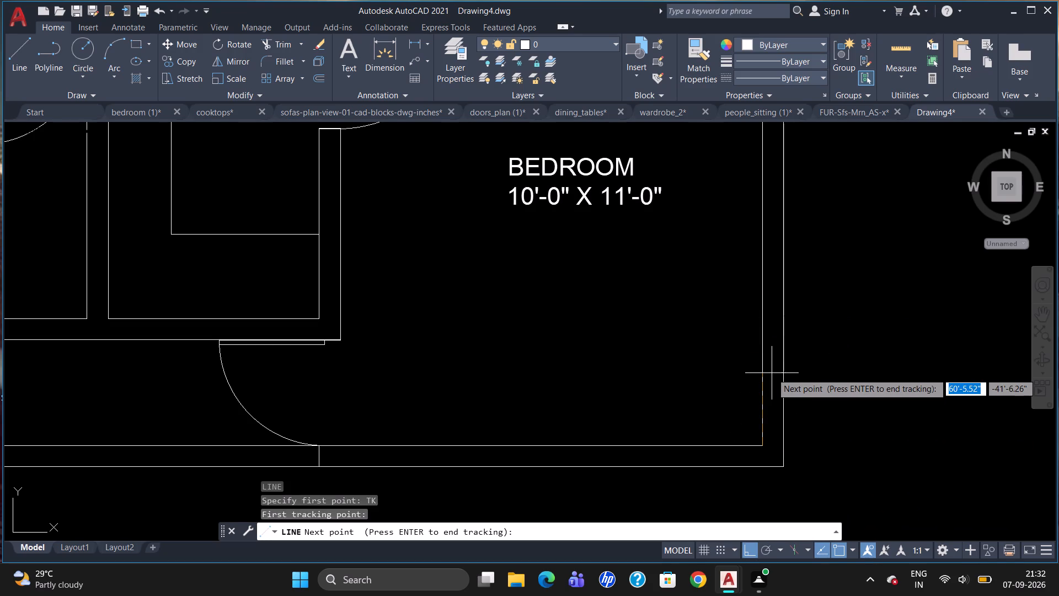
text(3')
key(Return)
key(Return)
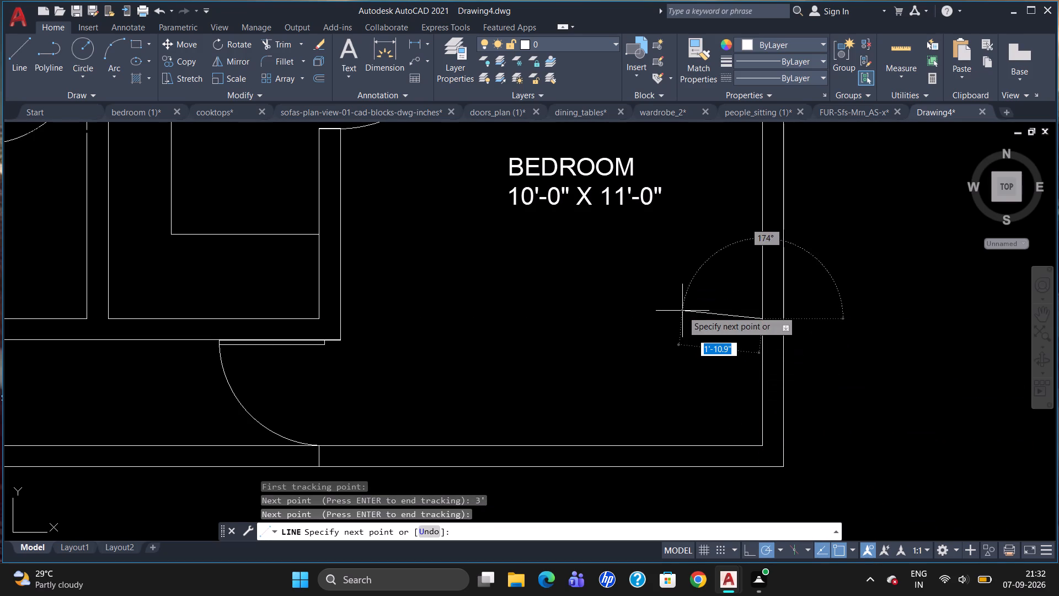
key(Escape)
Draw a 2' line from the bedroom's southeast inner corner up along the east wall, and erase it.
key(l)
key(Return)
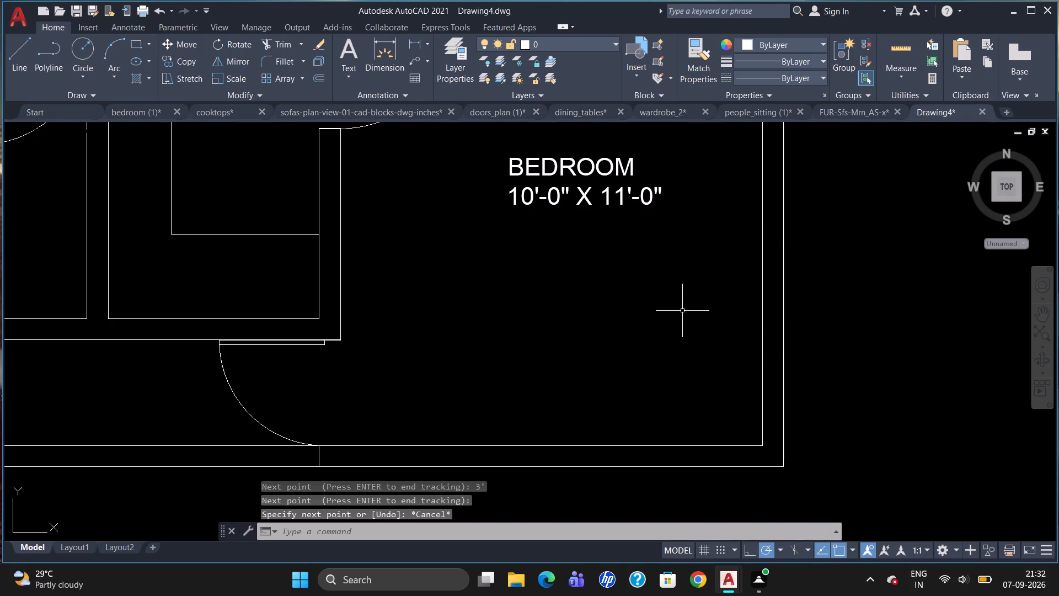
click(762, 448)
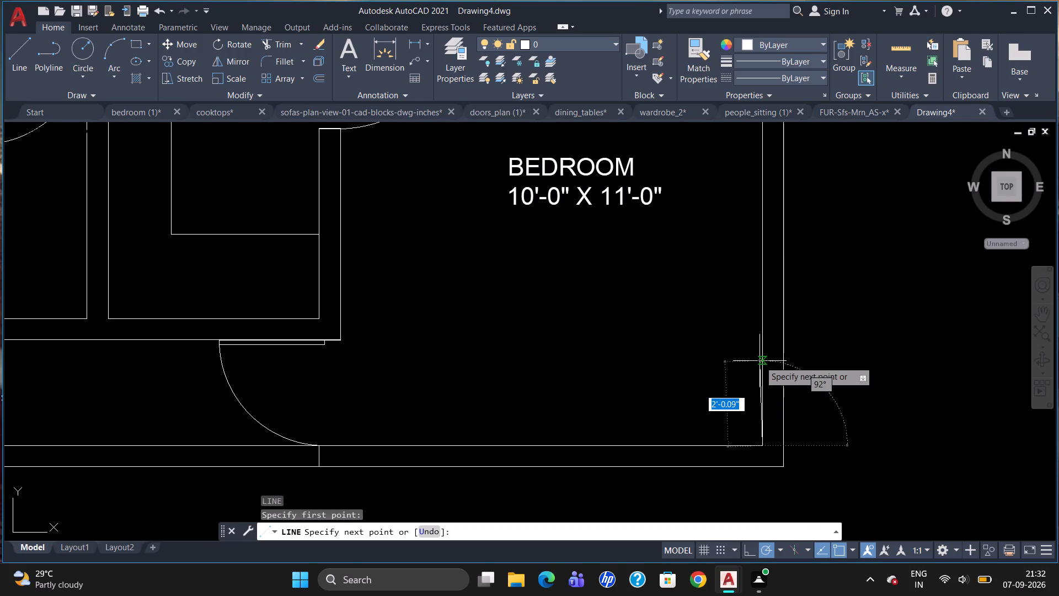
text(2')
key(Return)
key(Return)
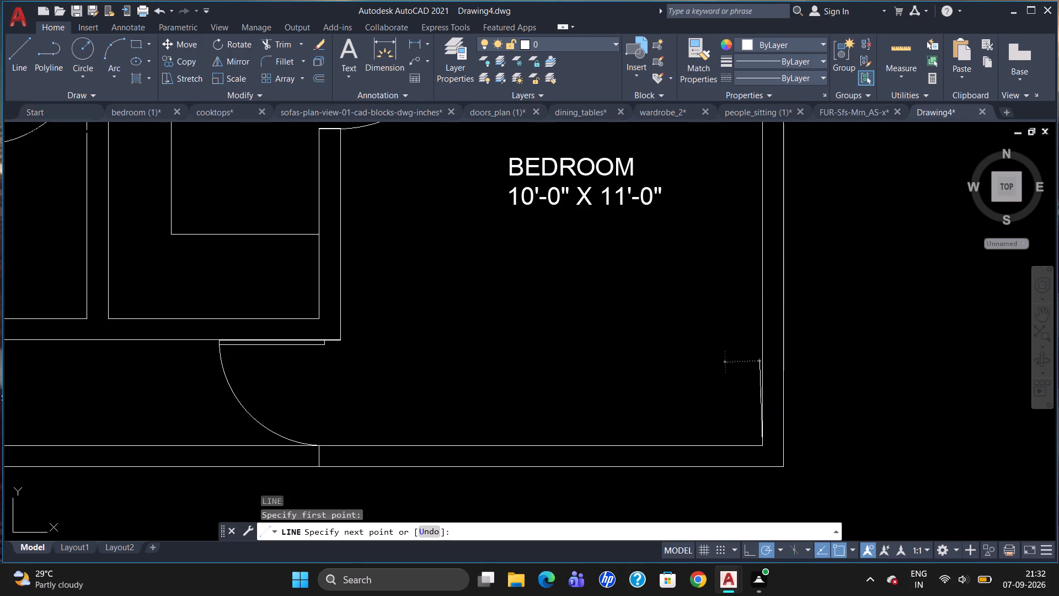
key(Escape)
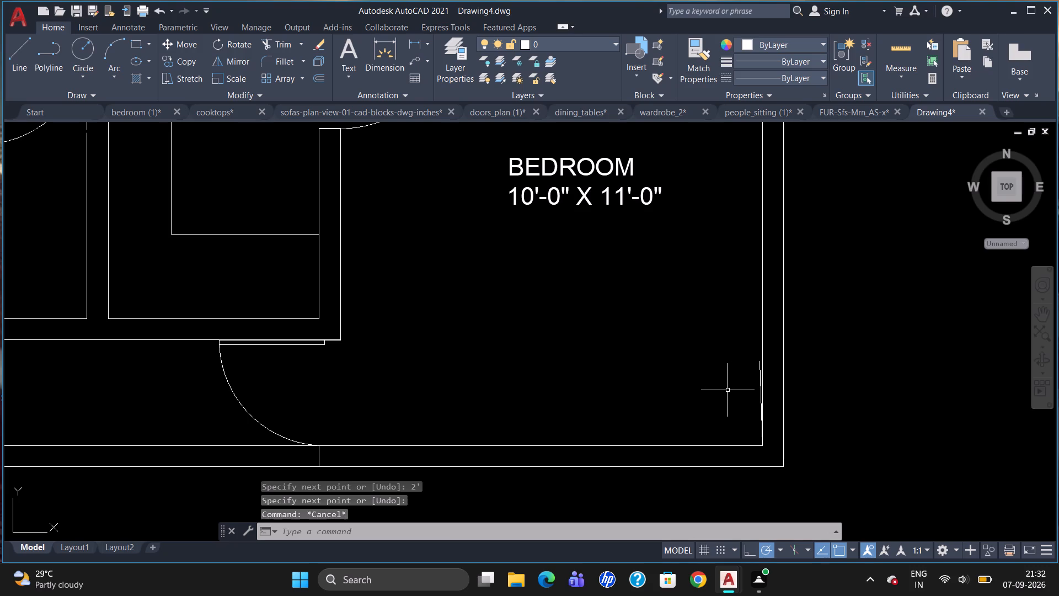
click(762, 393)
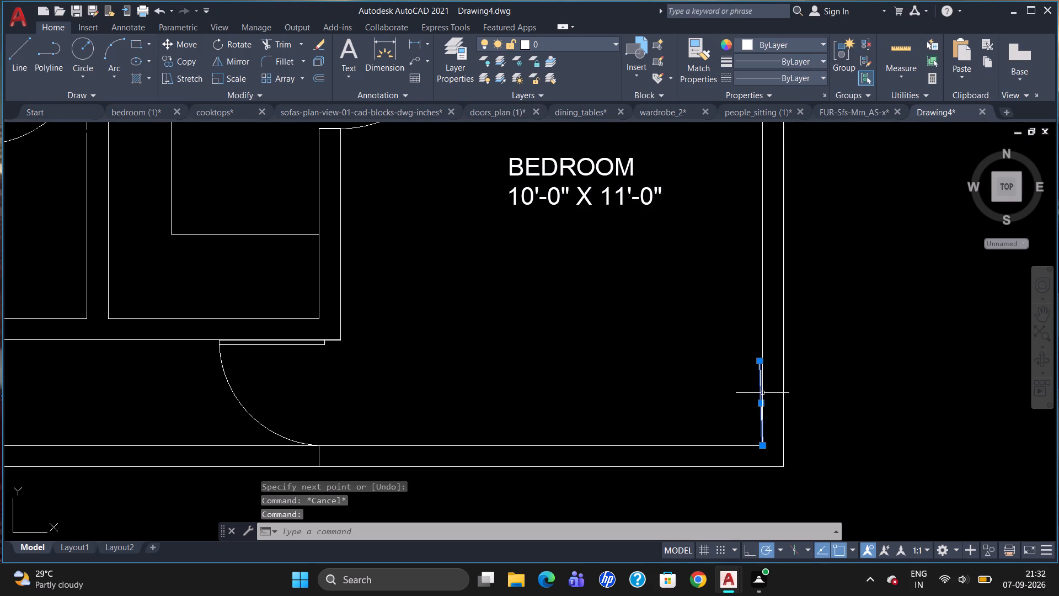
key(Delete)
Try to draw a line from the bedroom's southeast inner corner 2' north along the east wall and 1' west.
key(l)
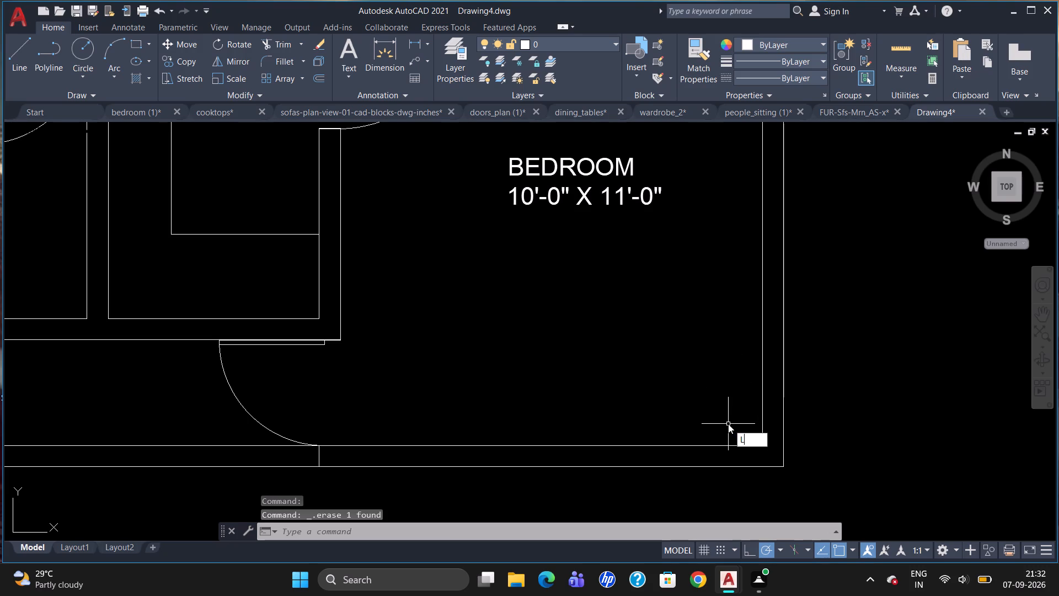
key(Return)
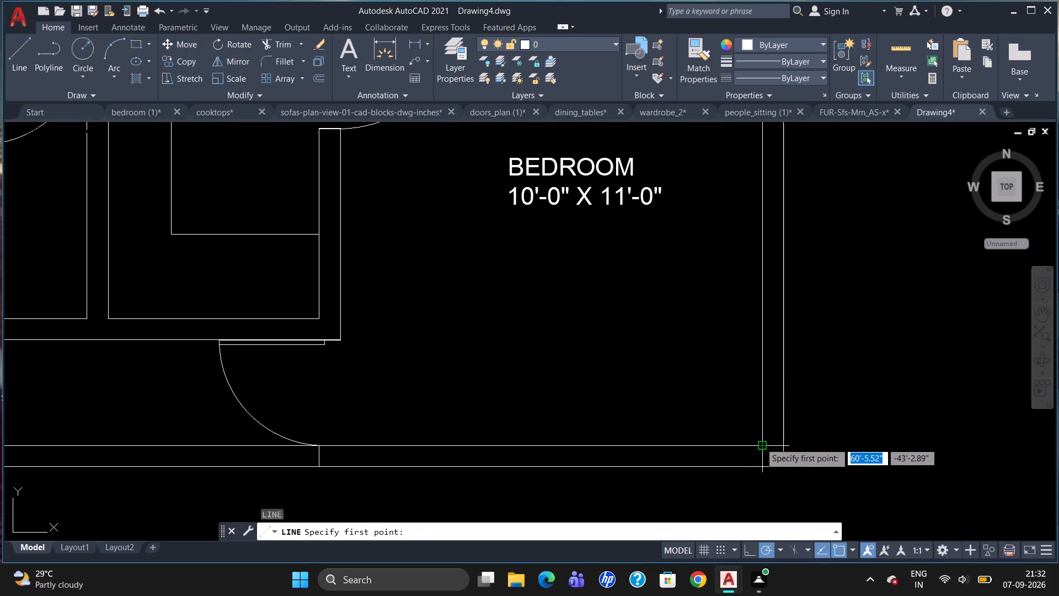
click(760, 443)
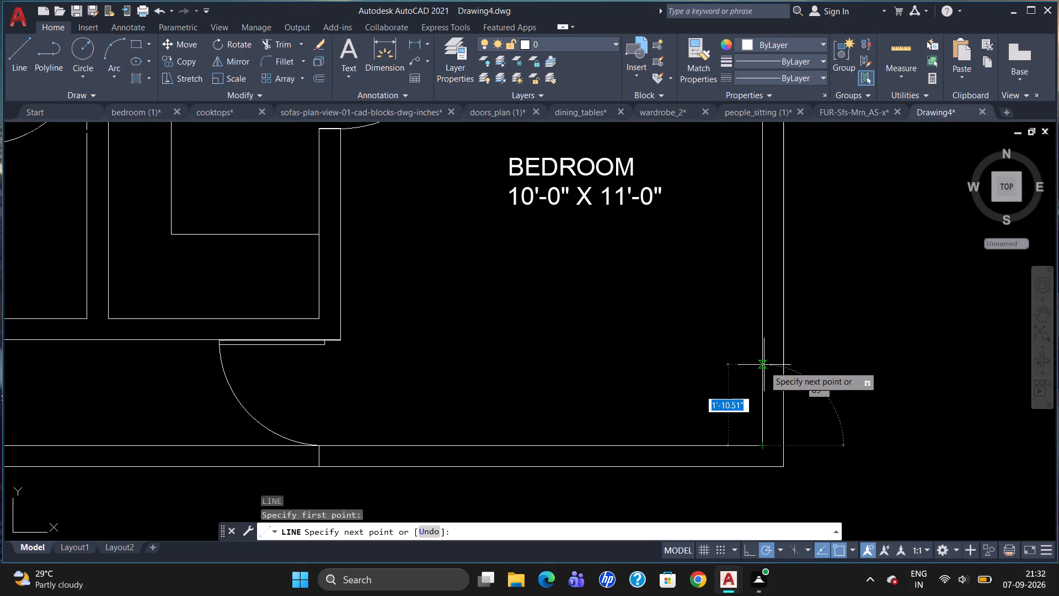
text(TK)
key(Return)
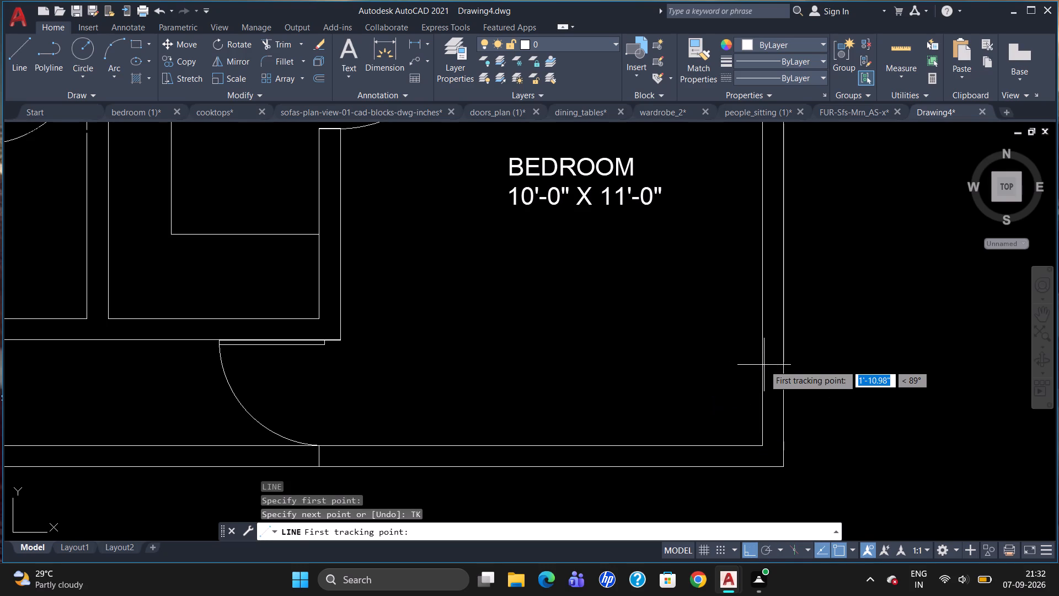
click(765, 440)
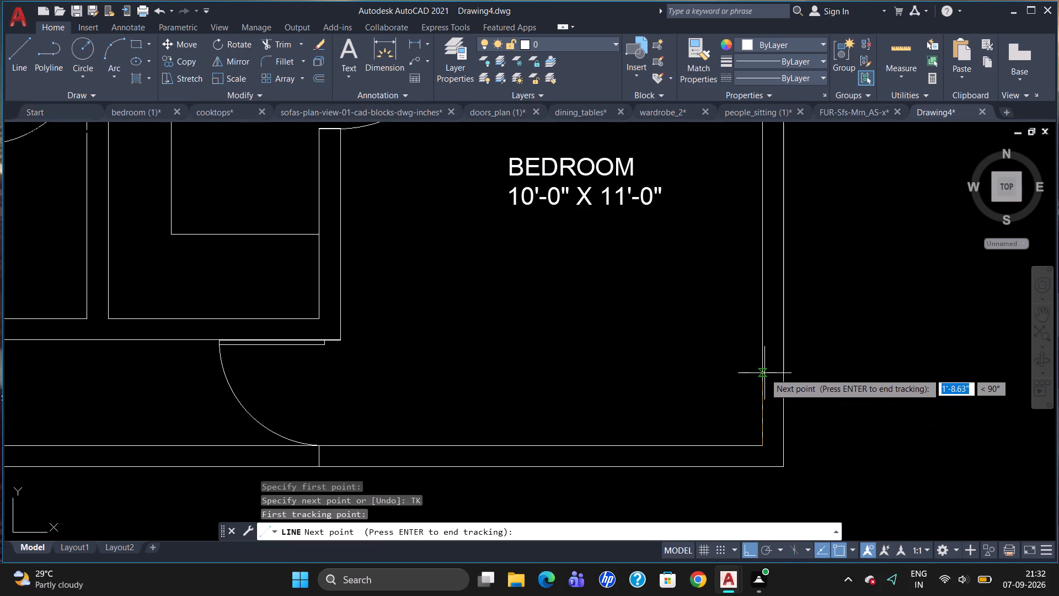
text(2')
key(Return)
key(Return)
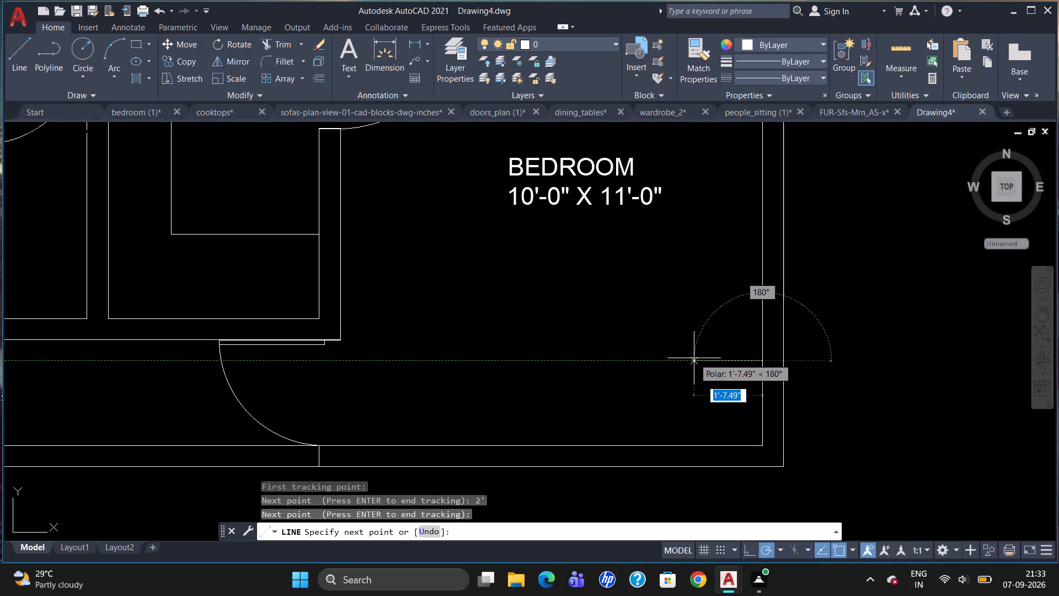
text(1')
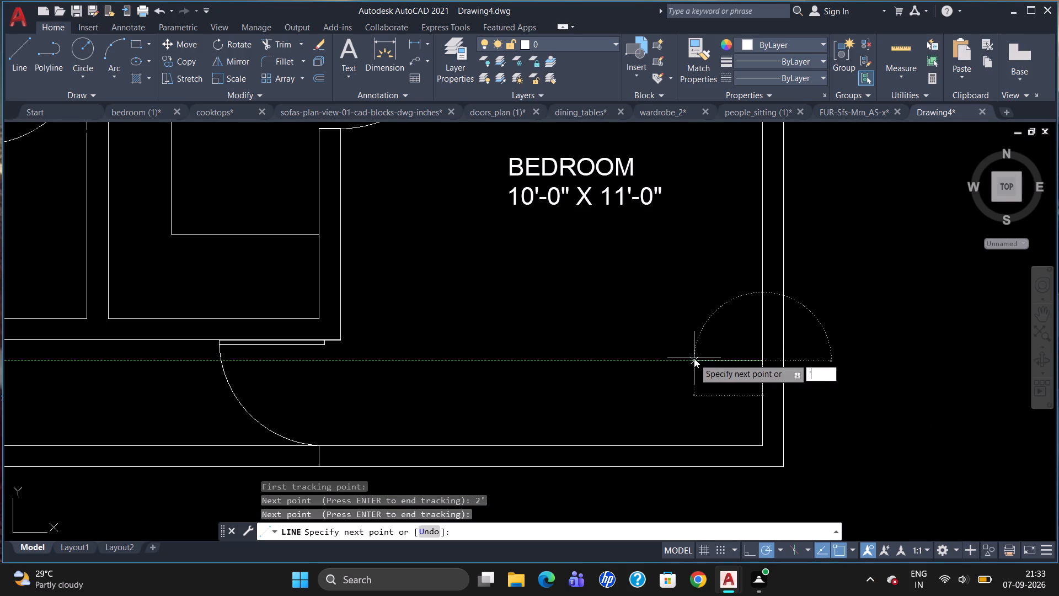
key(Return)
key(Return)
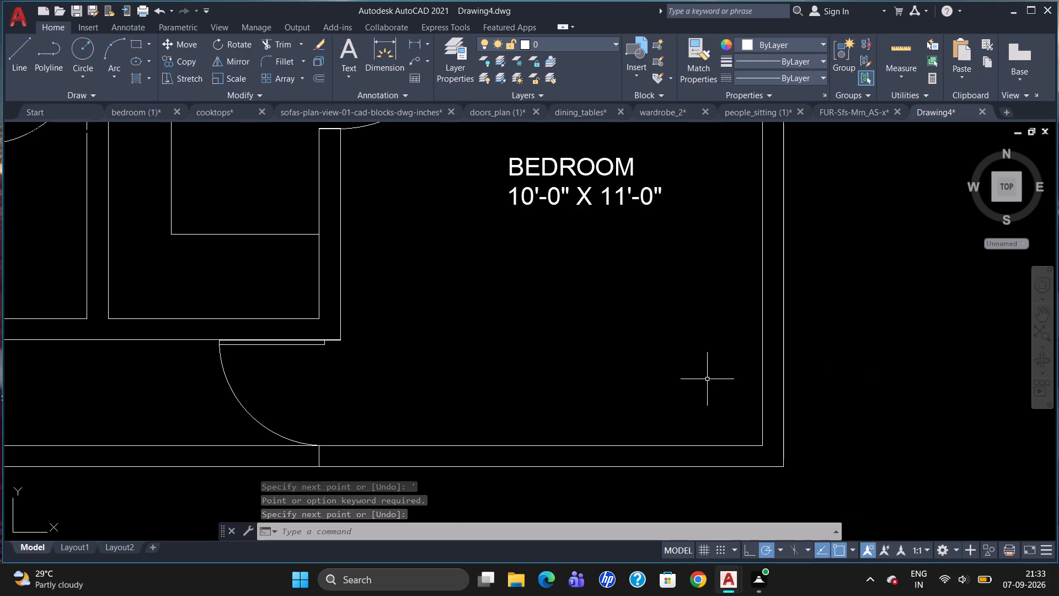
Draw a line from a point 2' north of the bedroom's southeast inner corner, going 1' west and south to the south wall.
key(l)
key(Return)
text(TK)
key(Return)
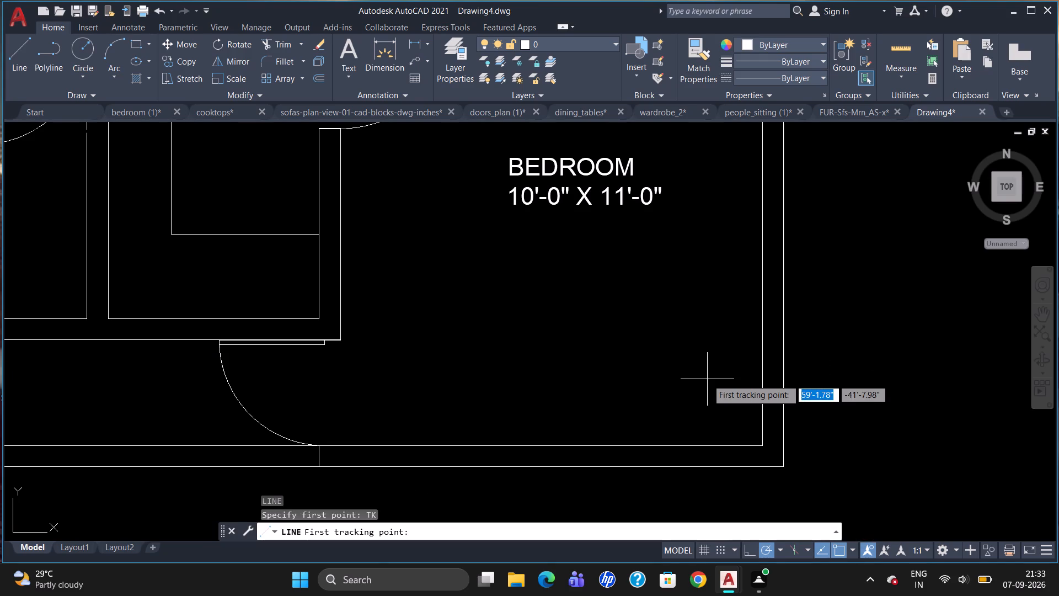
click(761, 446)
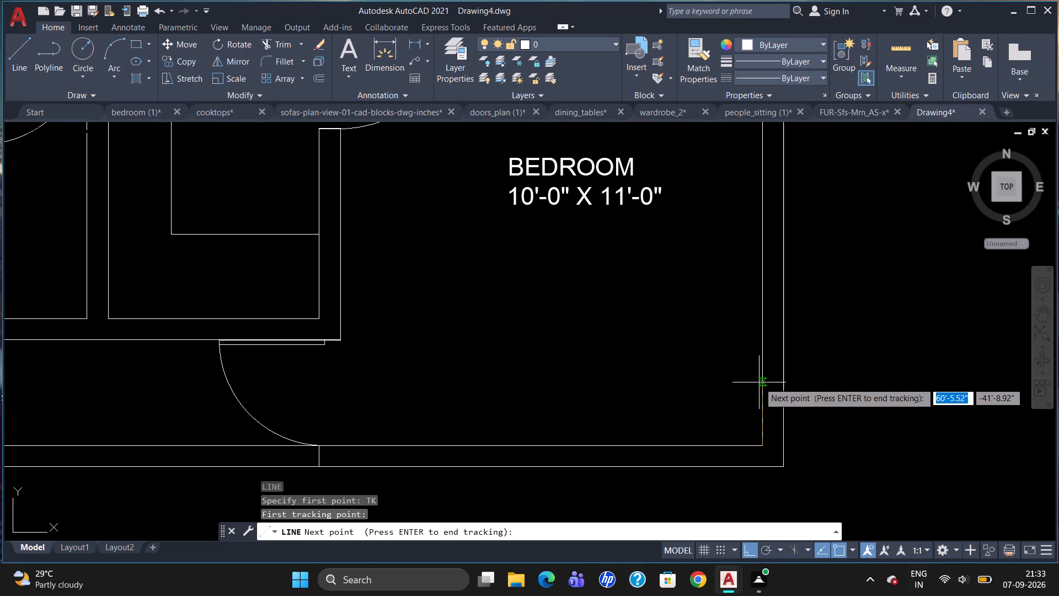
text(2')
key(Return)
key(Return)
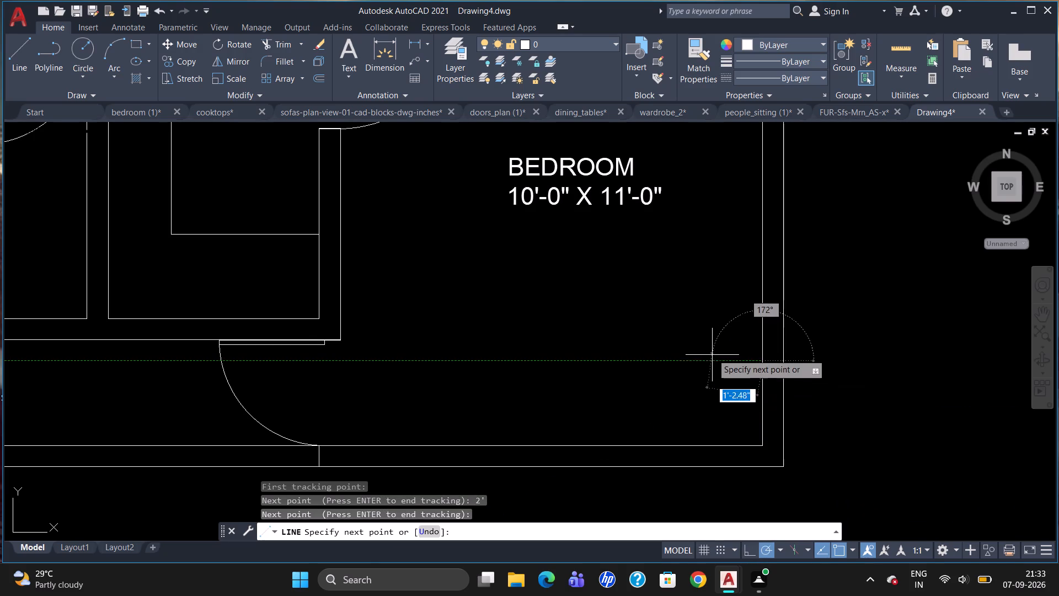
text(1')
key(Return)
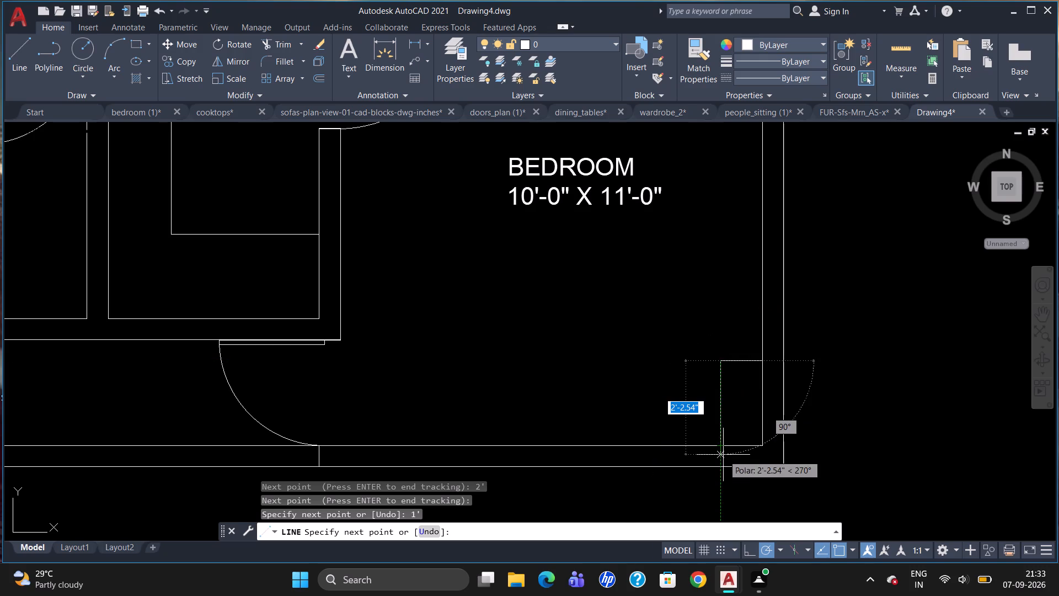
click(721, 449)
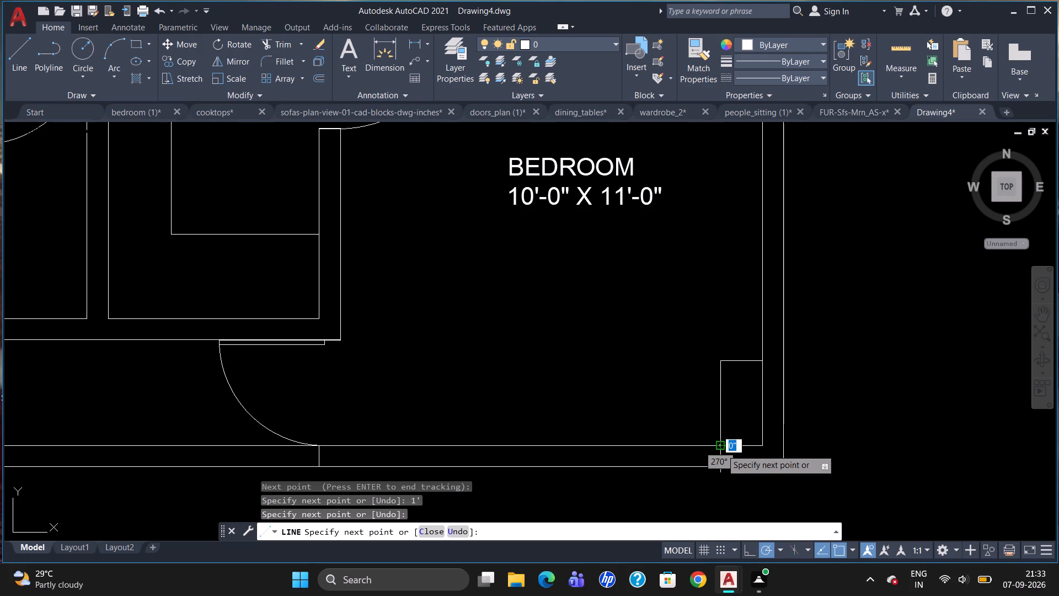
key(Escape)
Offset the 1' horizontal line at the bedroom's southeast corner 6" to the north.
key(o)
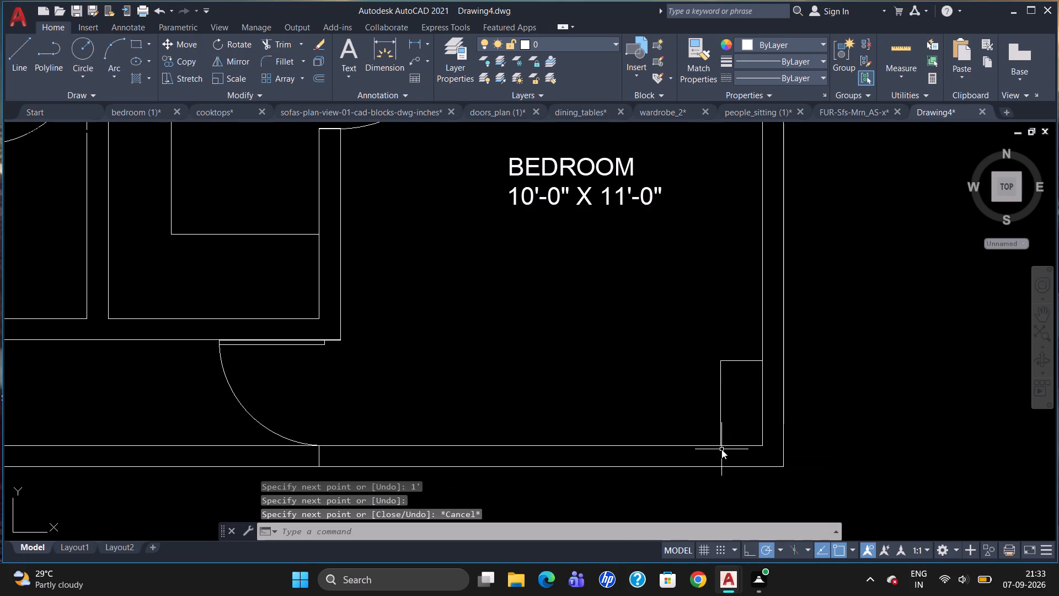
key(Return)
text(6")
key(Return)
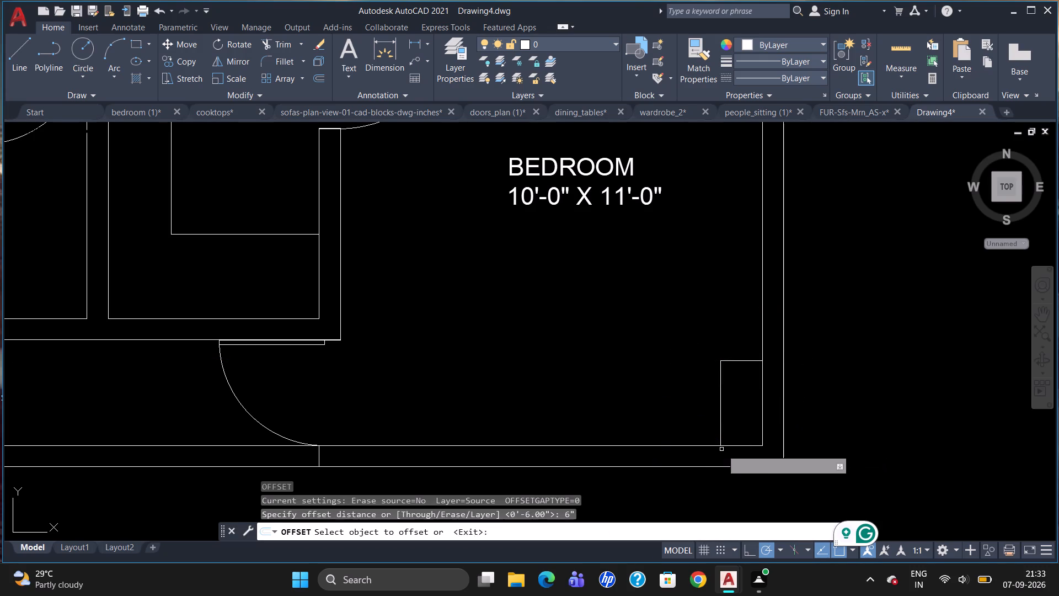
click(744, 361)
click(744, 351)
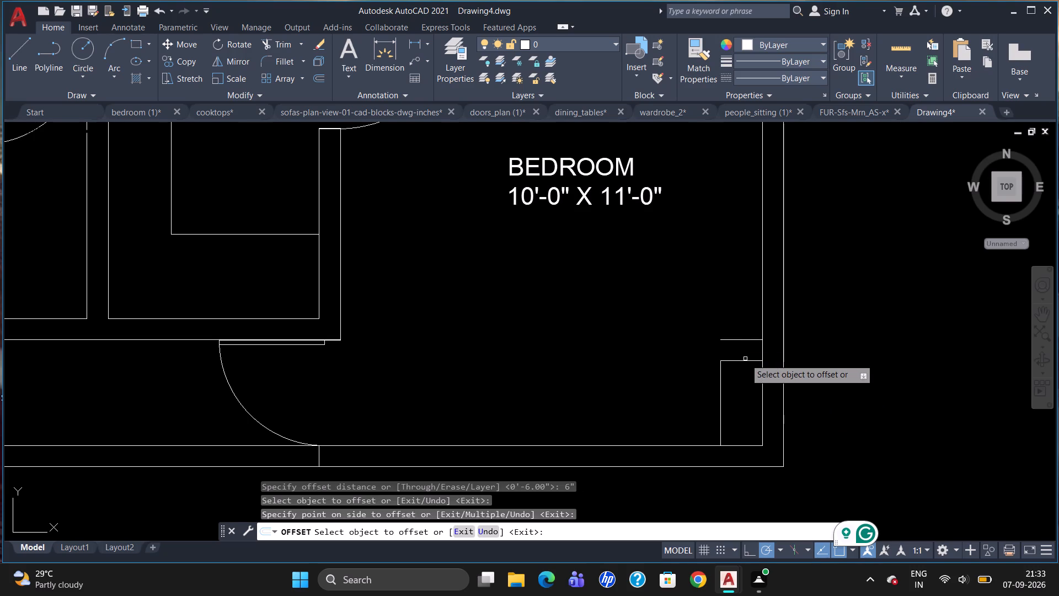
Draw a vertical line joining the west ends of the two horizontal lines in the bedroom's southeast corner.
key(Escape)
key(l)
key(Return)
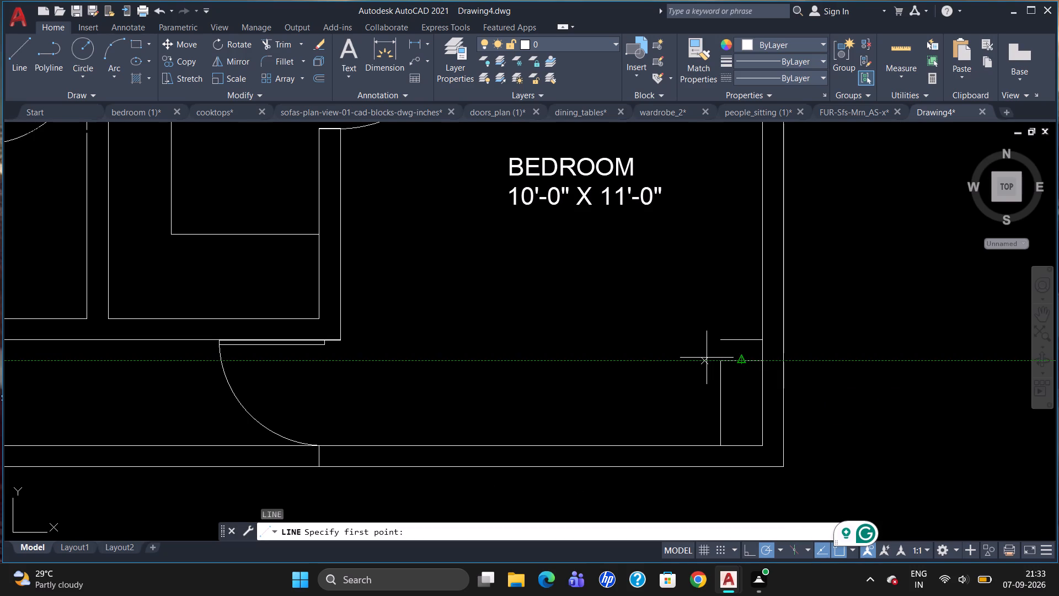
click(722, 360)
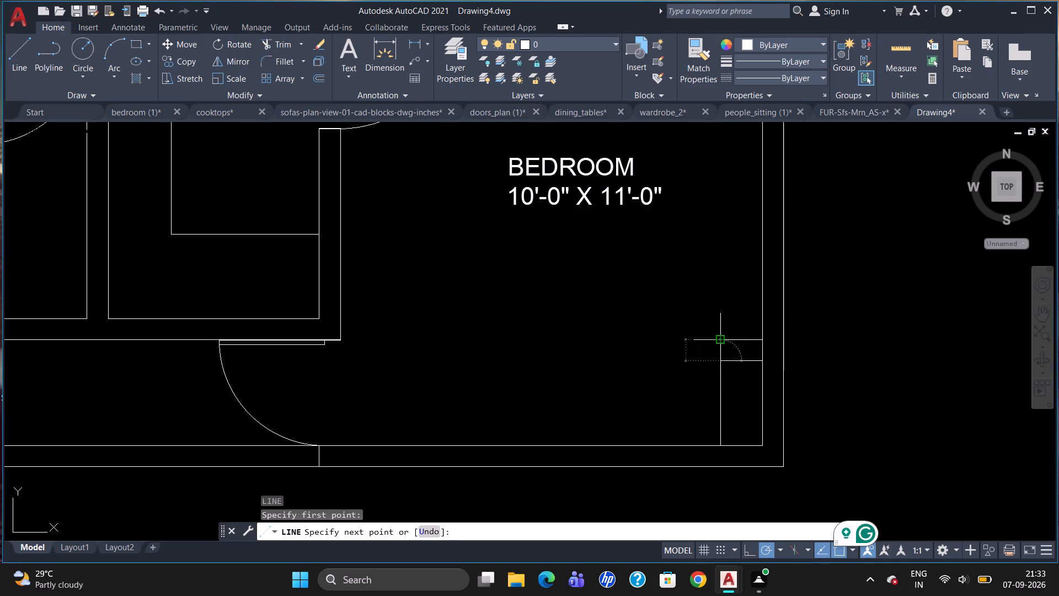
click(721, 342)
key(Escape)
Trim the bedroom's inner east wall line between the two short horizontal lines at the southeast corner.
text(TR)
key(Return)
key(Return)
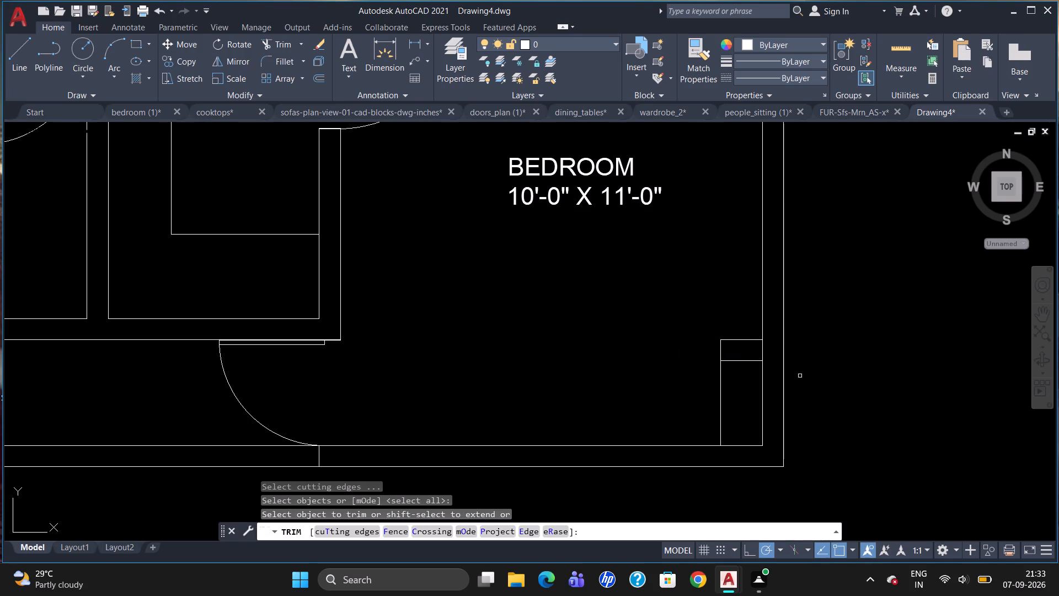
click(760, 349)
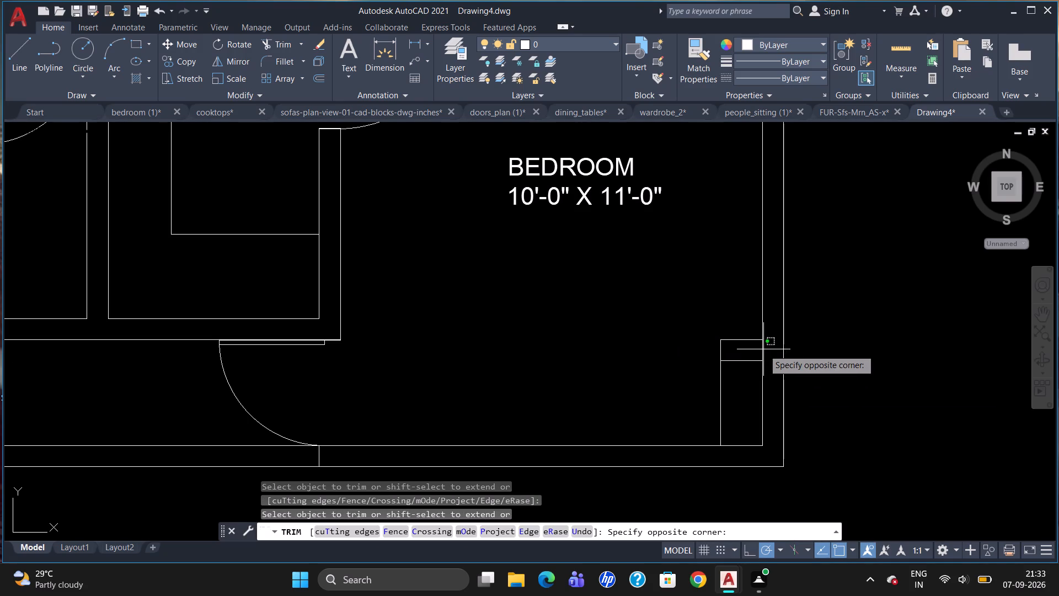
click(763, 349)
click(763, 349)
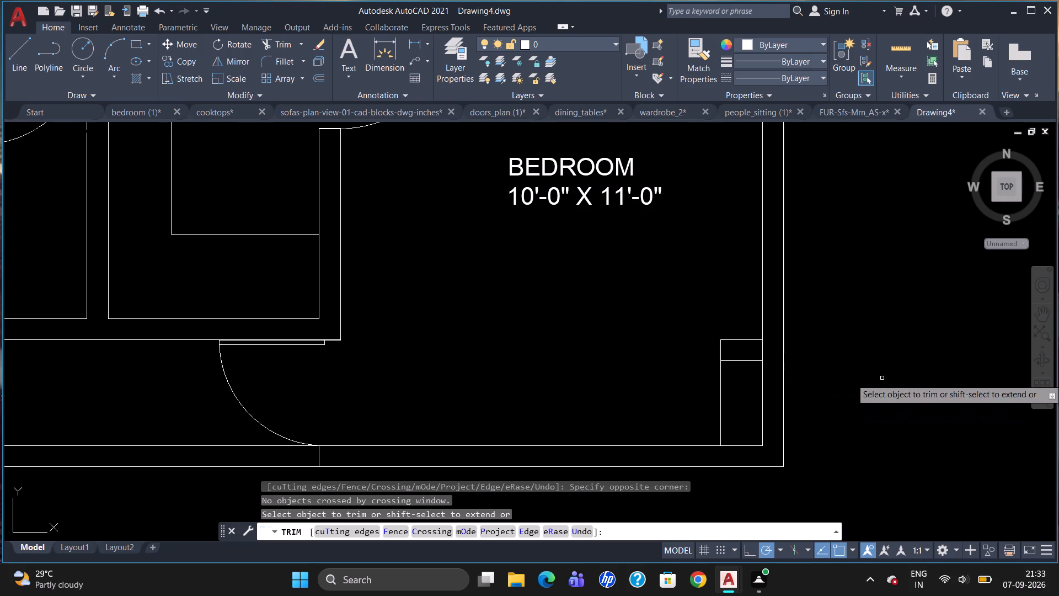
click(761, 354)
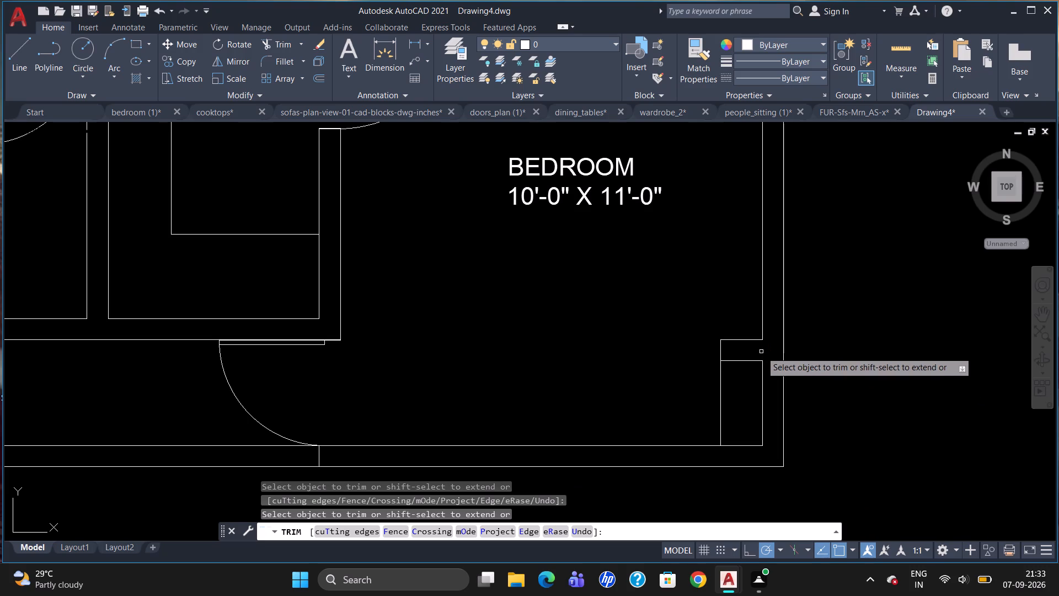
key(Escape)
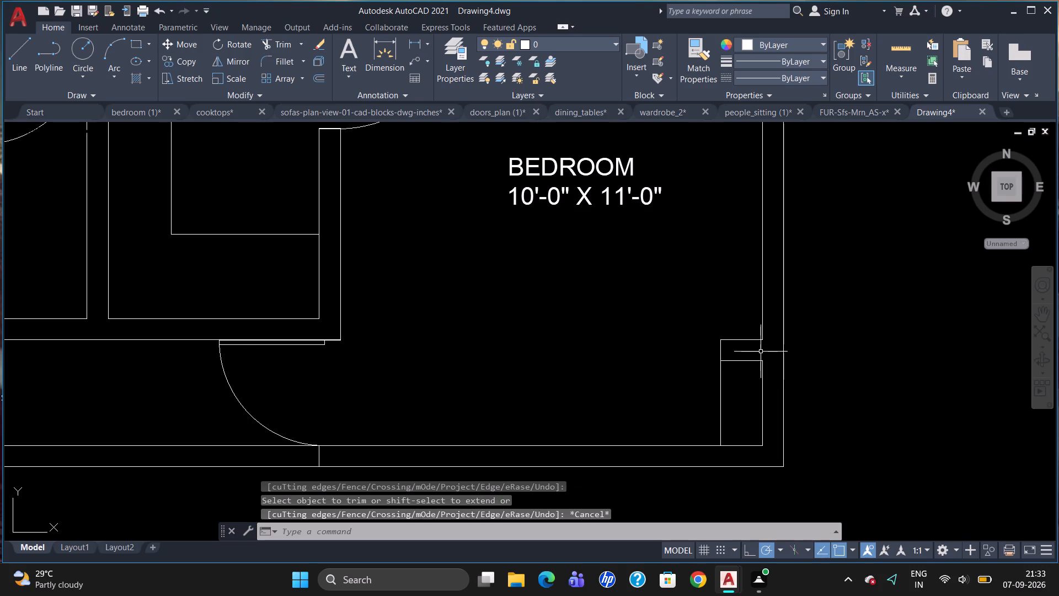
Add the text label VERANDA at 5" height in the narrow space south of the southeast kitchen, east of the staircase.
scroll(766, 356, down, 2)
scroll(440, 357, up, 1)
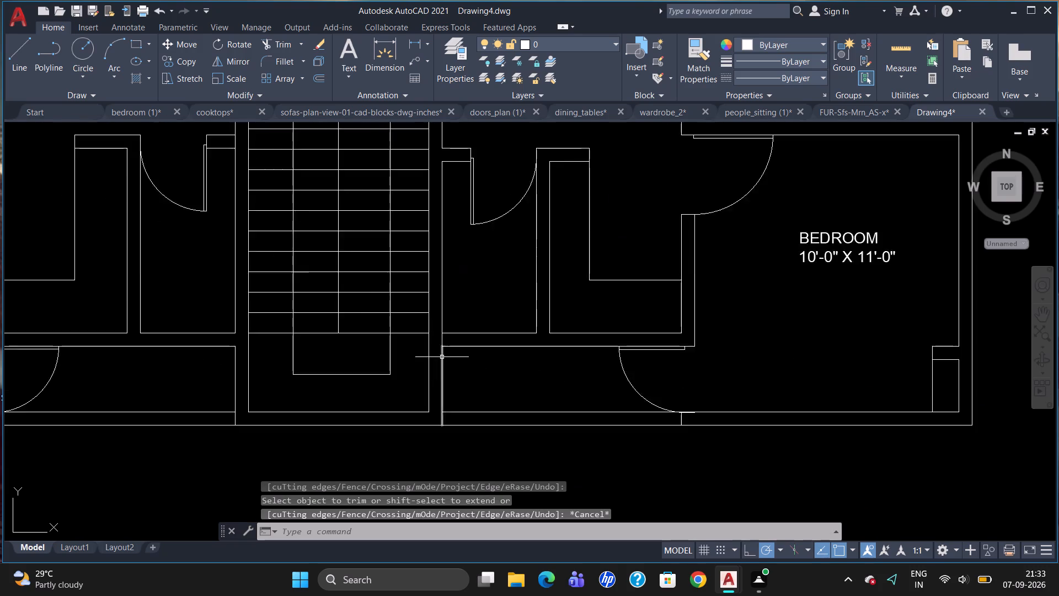
scroll(445, 357, up, 1)
scroll(550, 385, down, 2)
key(t)
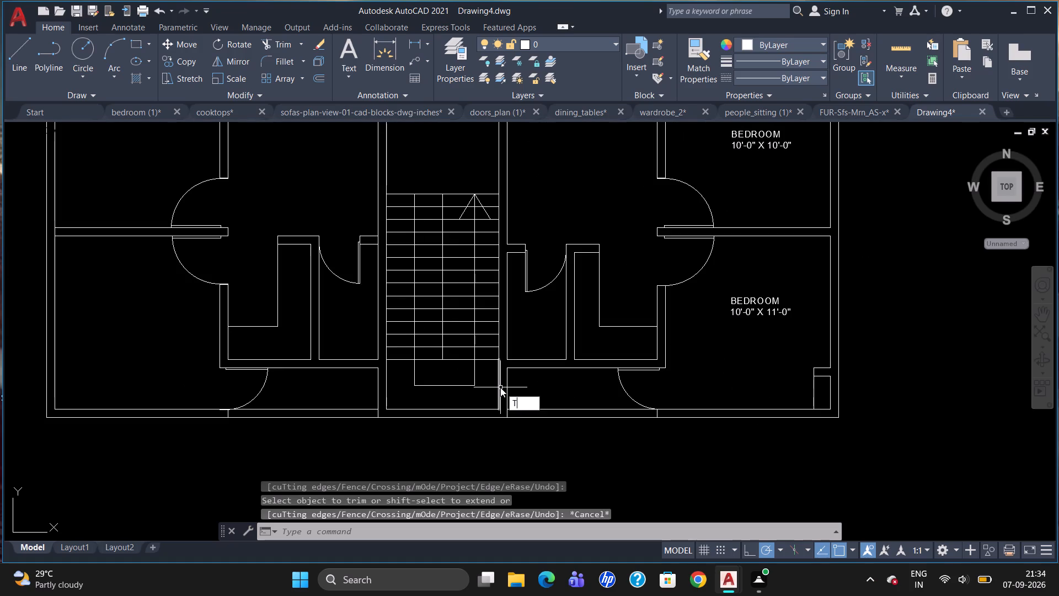
key(Return)
scroll(523, 392, up, 1)
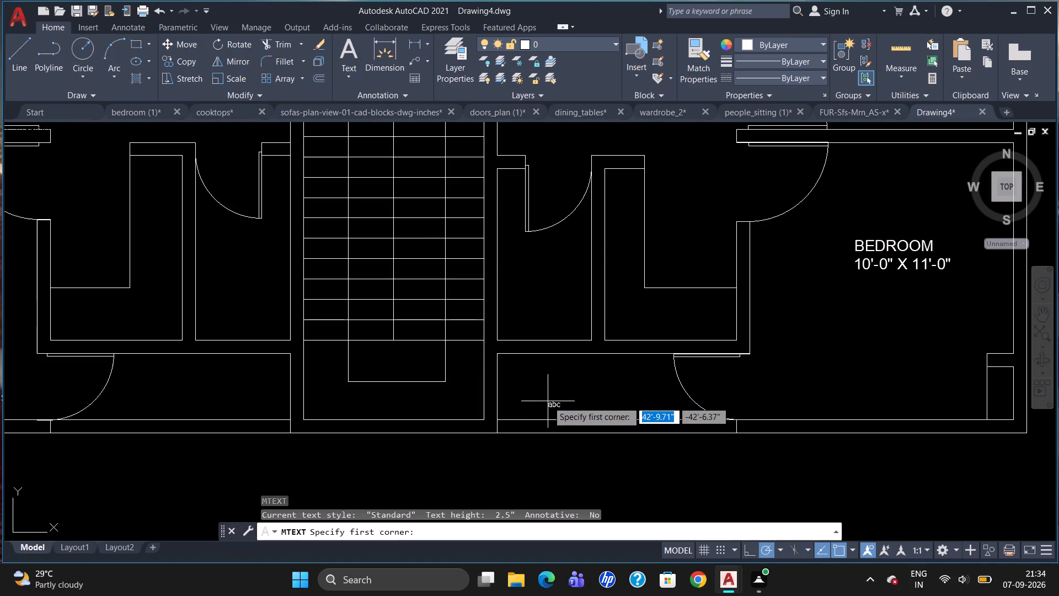
drag(527, 373, 528, 385)
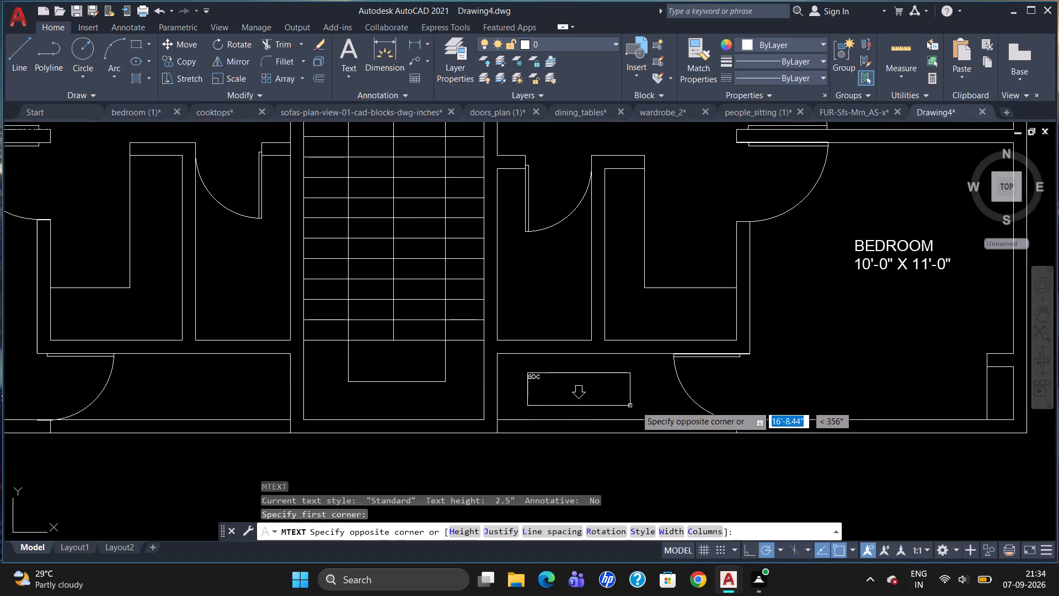
click(658, 406)
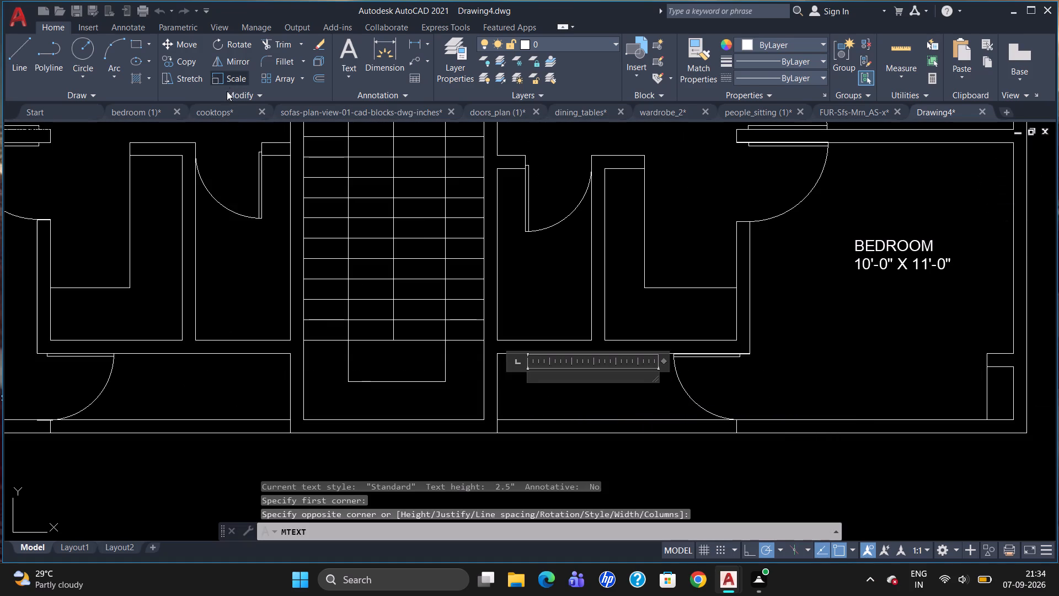
click(174, 63)
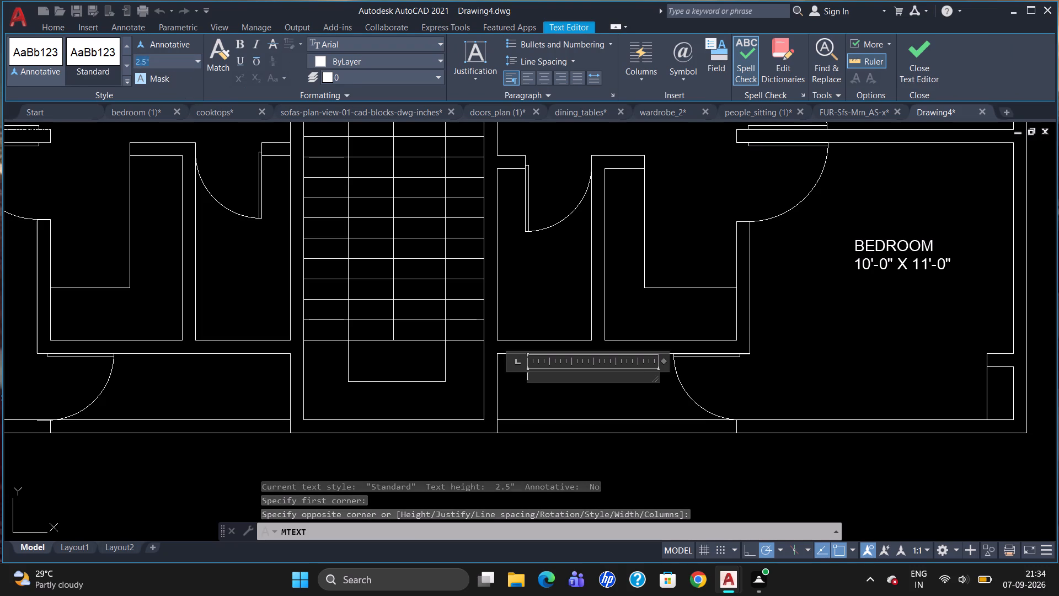
key(BackSpace)
key(5)
key(Return)
text(VERANDA)
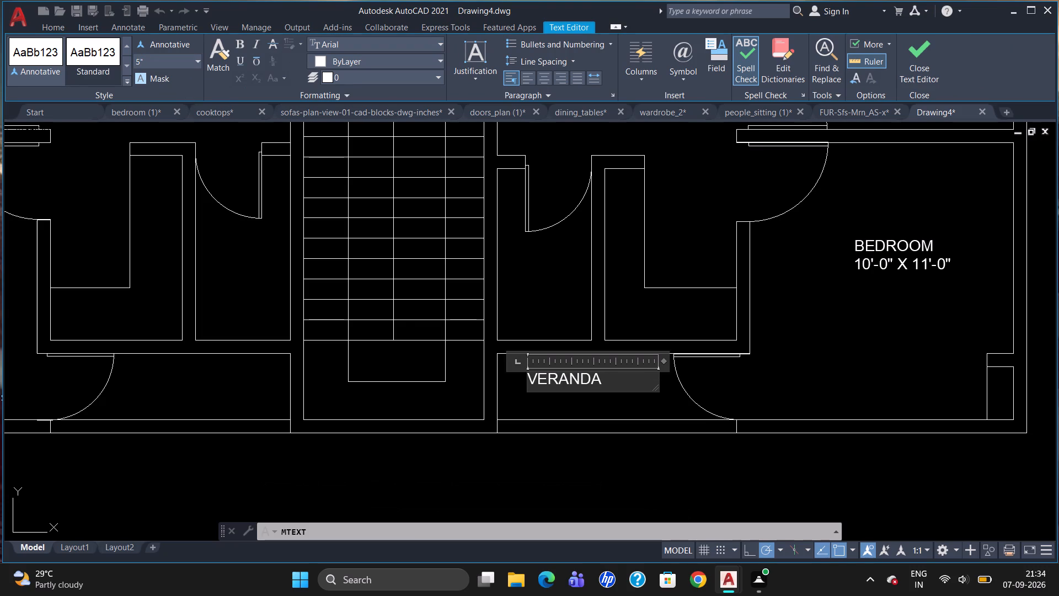
click(304, 178)
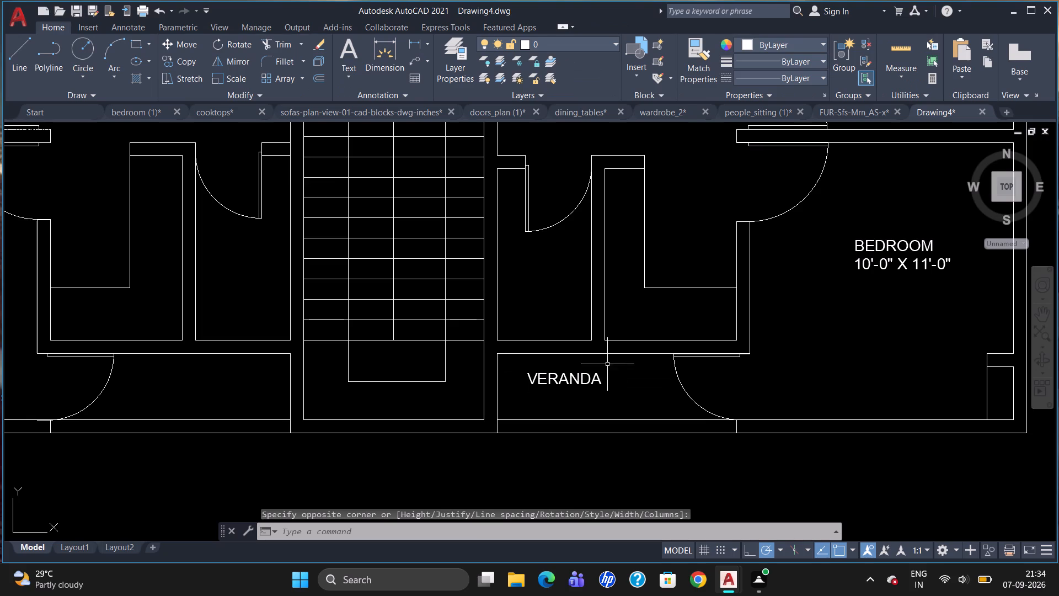
Copy the KITCHEN 7'-0" X 5'-0" label to the open area just north of the small rooms east of the staircase.
scroll(618, 398, down, 2)
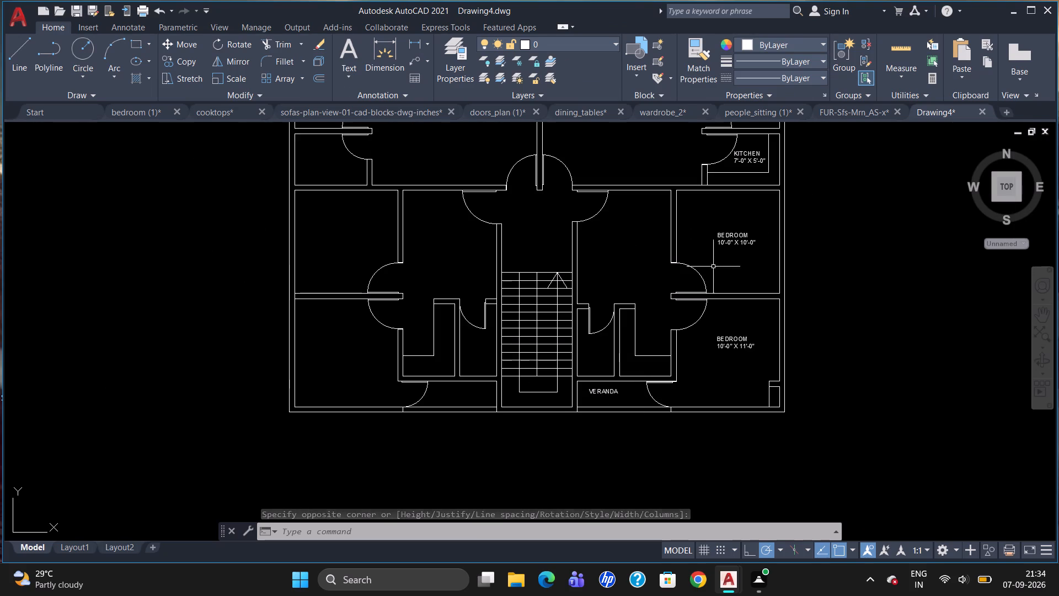
scroll(736, 154, up, 1)
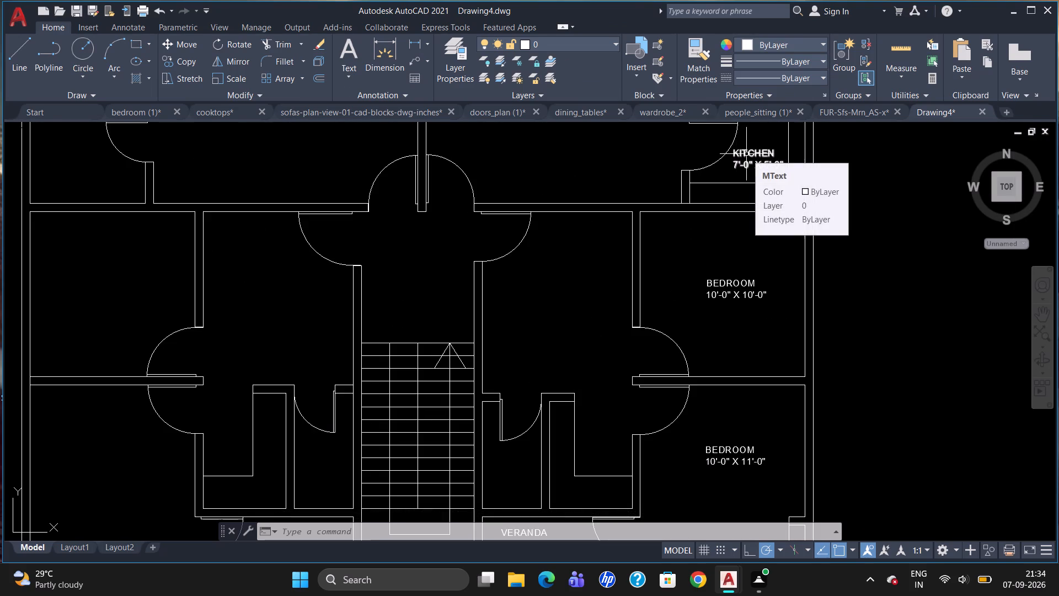
scroll(746, 155, down, 1)
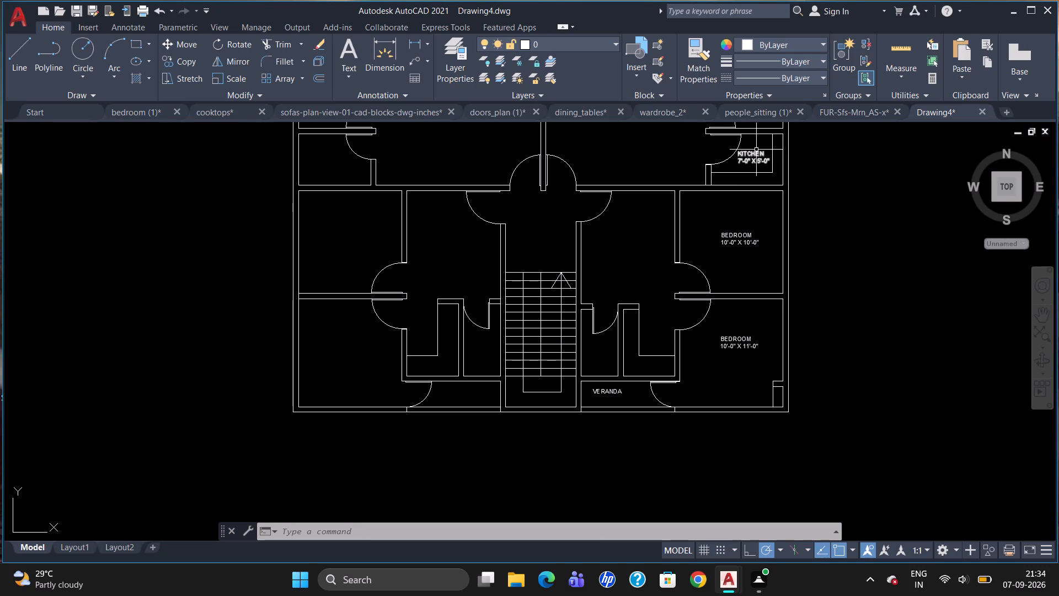
click(754, 150)
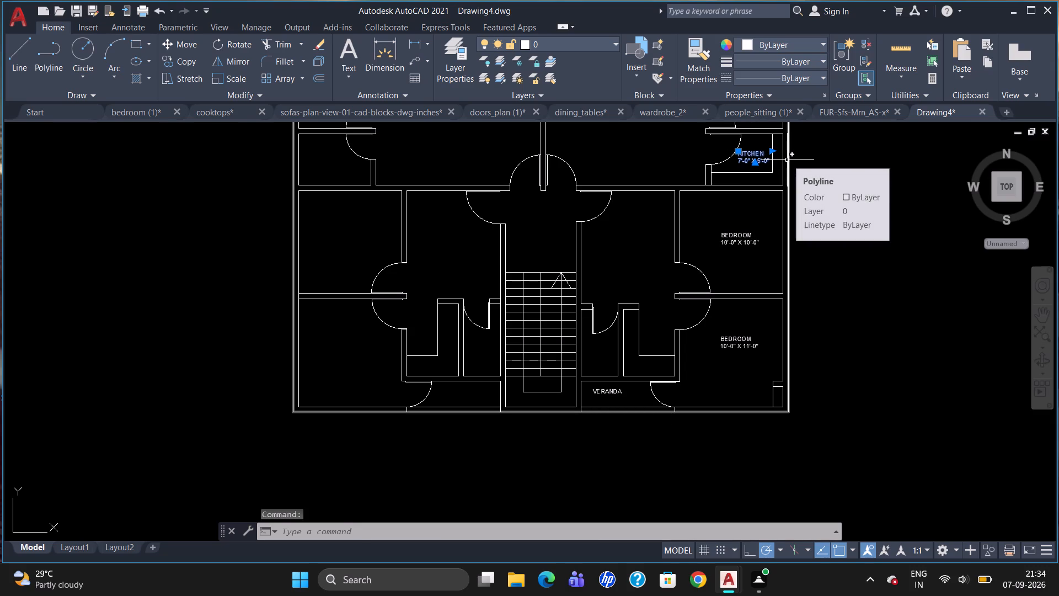
key(c)
key(o)
key(Return)
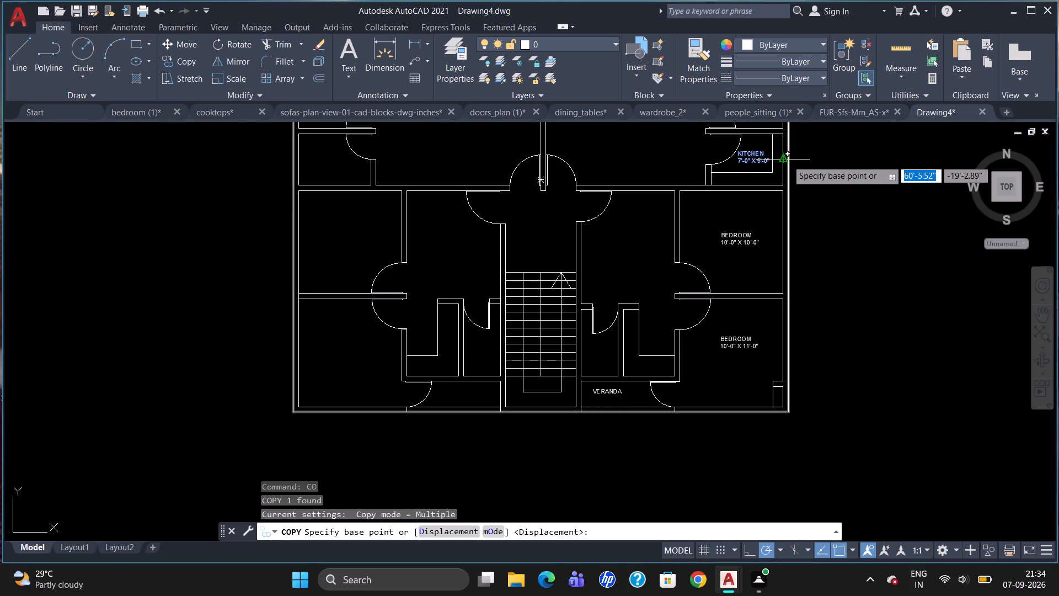
click(756, 157)
scroll(618, 305, up, 2)
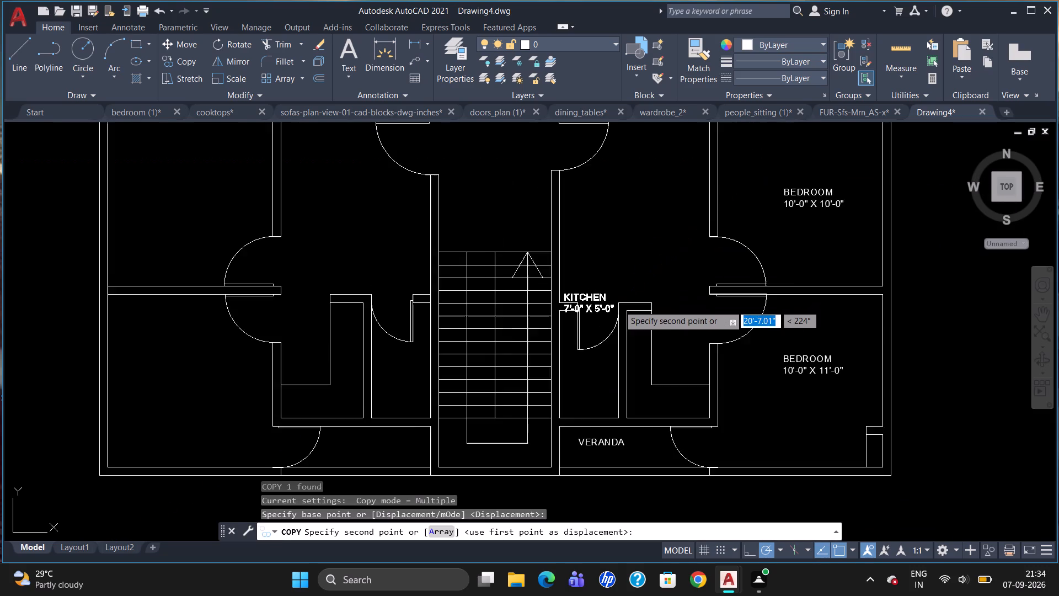
scroll(619, 305, up, 1)
click(670, 222)
scroll(632, 240, down, 2)
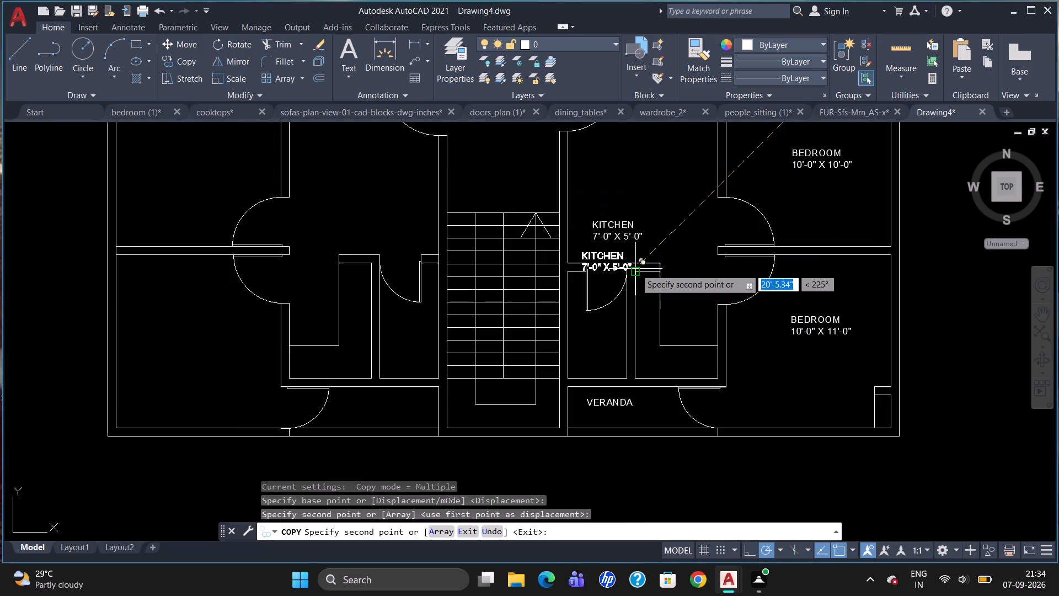
key(Escape)
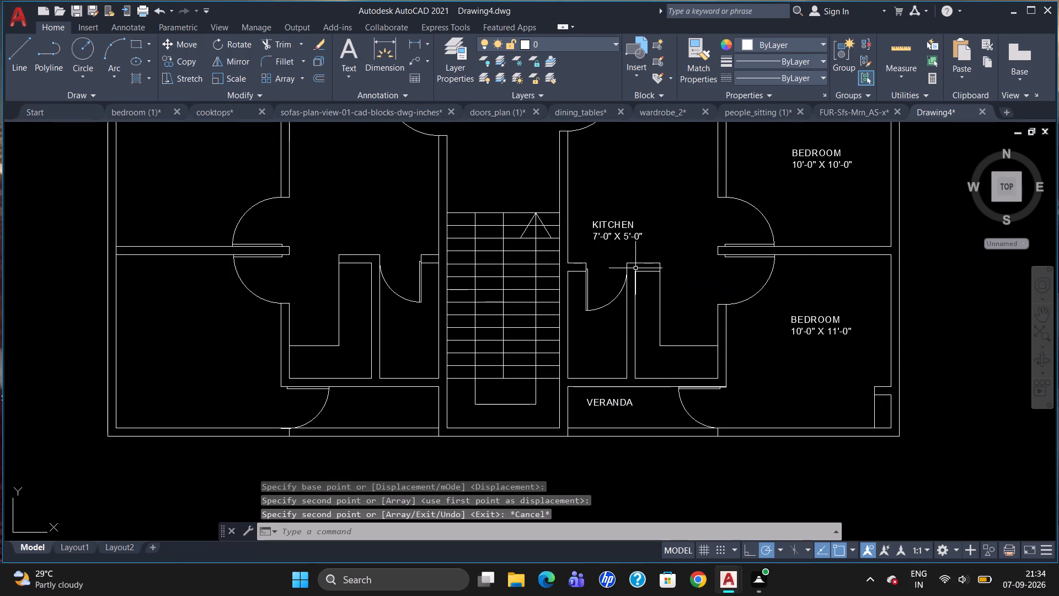
Rotate the copied KITCHEN label to vertical so it reads upward.
click(619, 227)
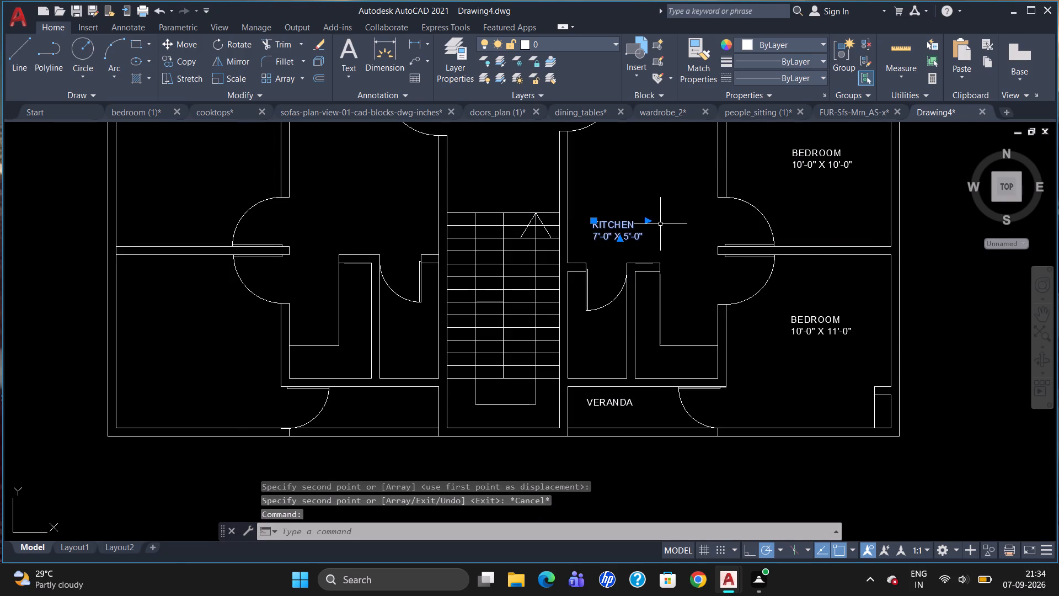
text(RO)
key(Return)
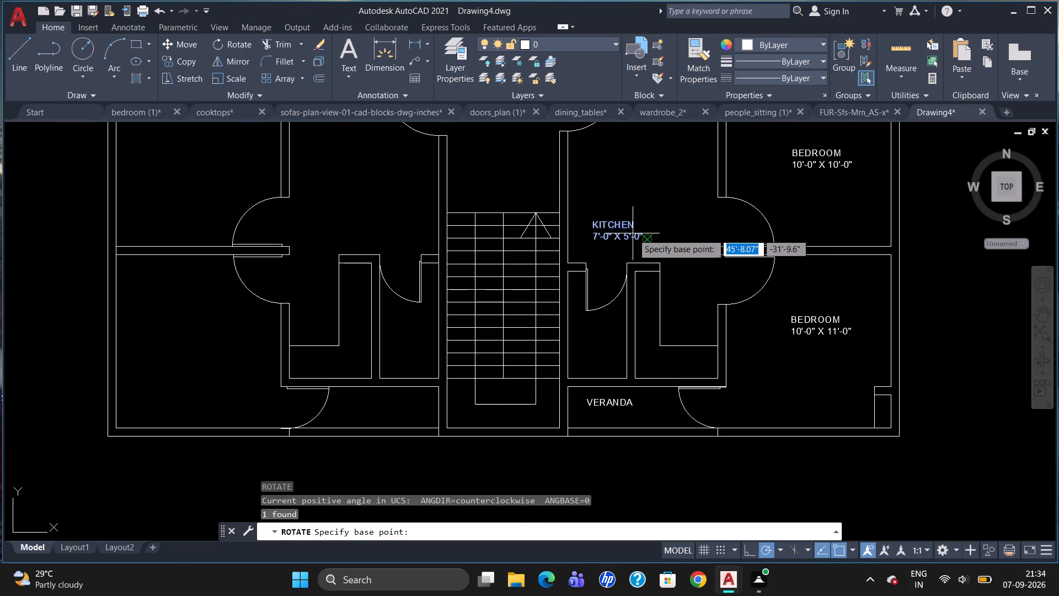
click(633, 233)
click(650, 169)
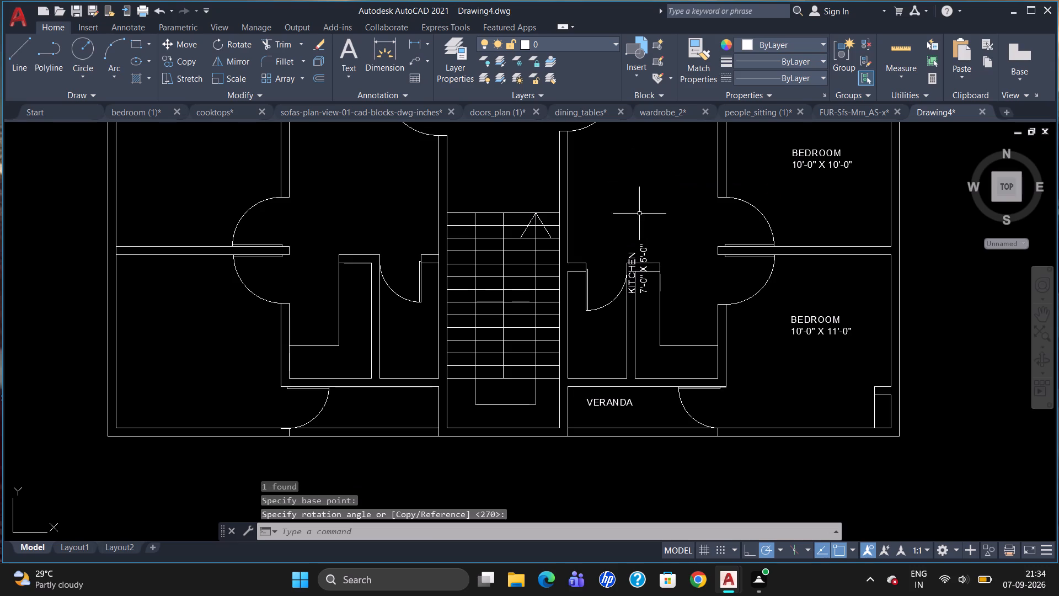
Move the vertical KITCHEN label into the kitchen with the L-shaped counter, west of the 10'-0" X 11'-0" bedroom.
click(643, 272)
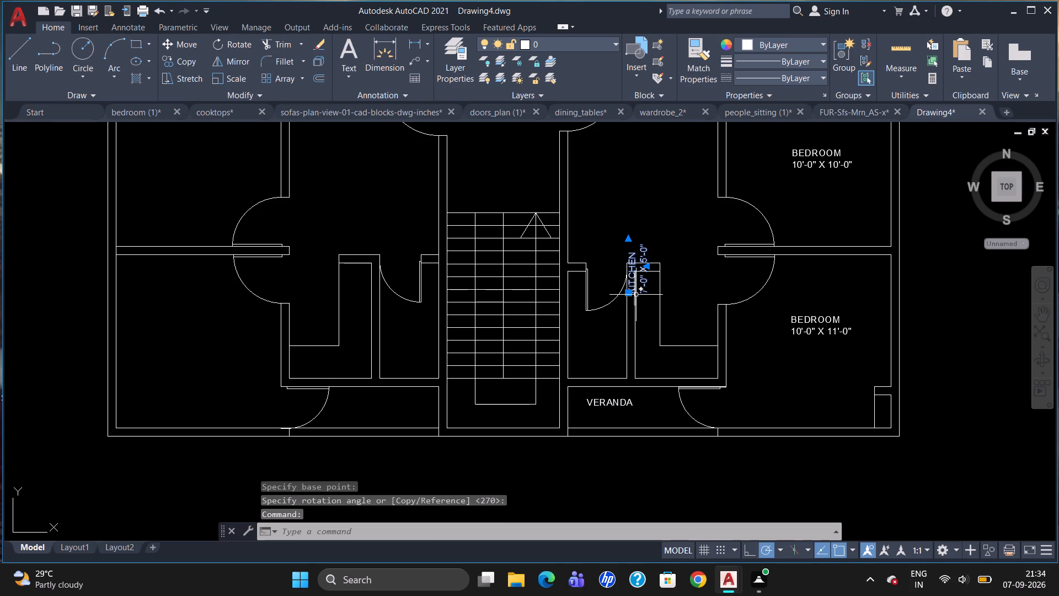
scroll(636, 295, up, 2)
click(617, 290)
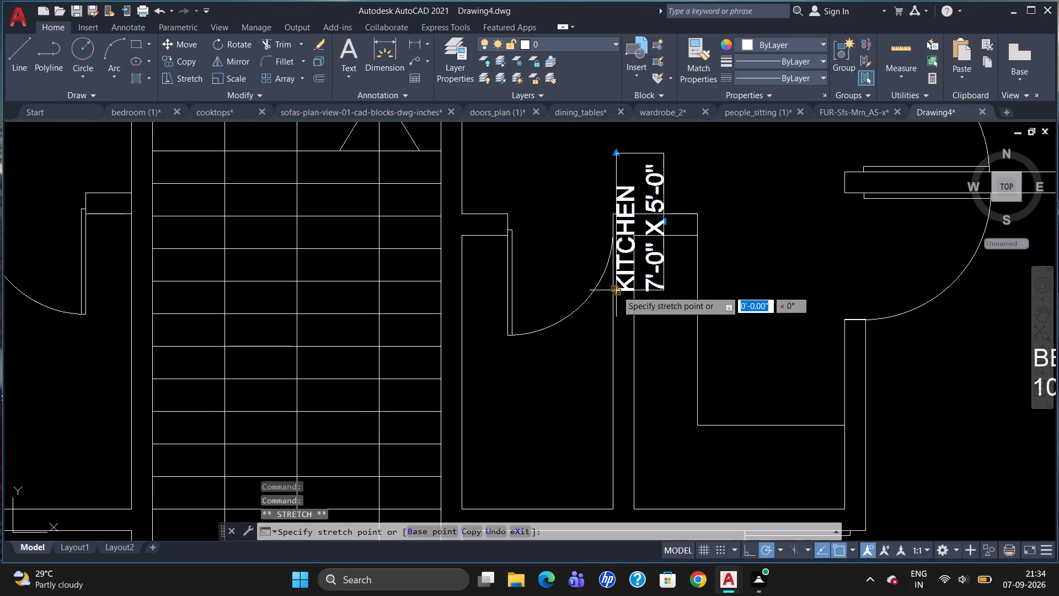
click(733, 446)
scroll(672, 298, down, 2)
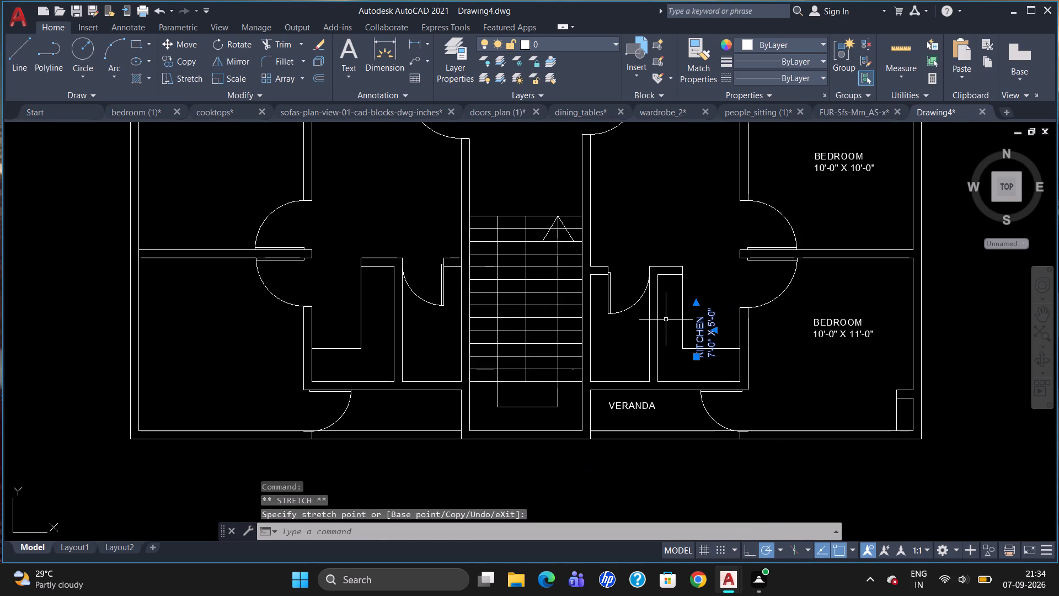
key(Escape)
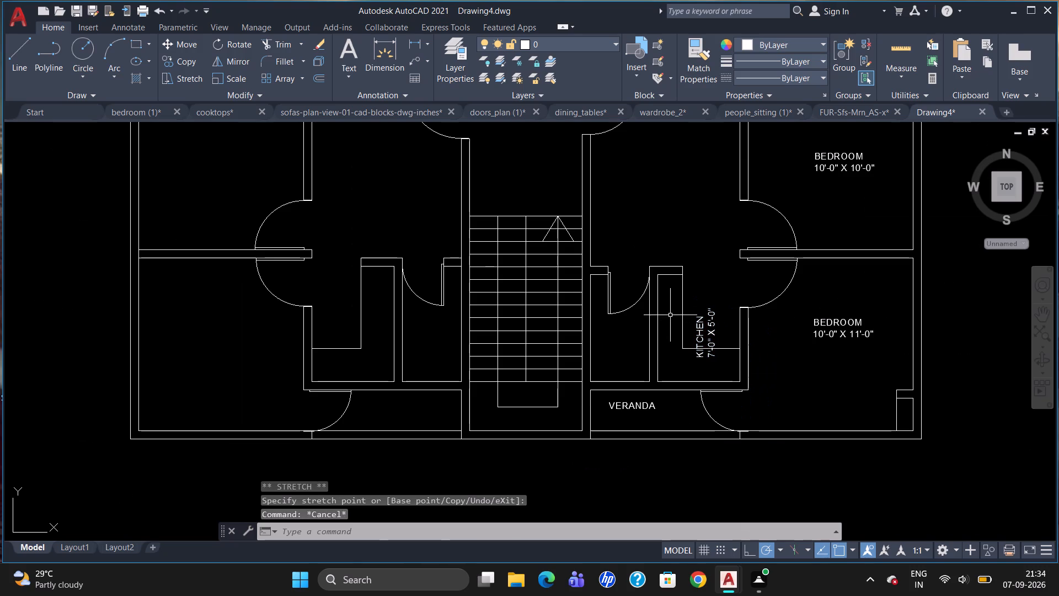
Copy the BATHROOM 7'-0" X 4'-0" label to the open area northeast of the staircase, west of the 10'-0" X 10'-0" bedroom.
scroll(682, 347, down, 1)
scroll(795, 206, down, 2)
scroll(810, 161, up, 1)
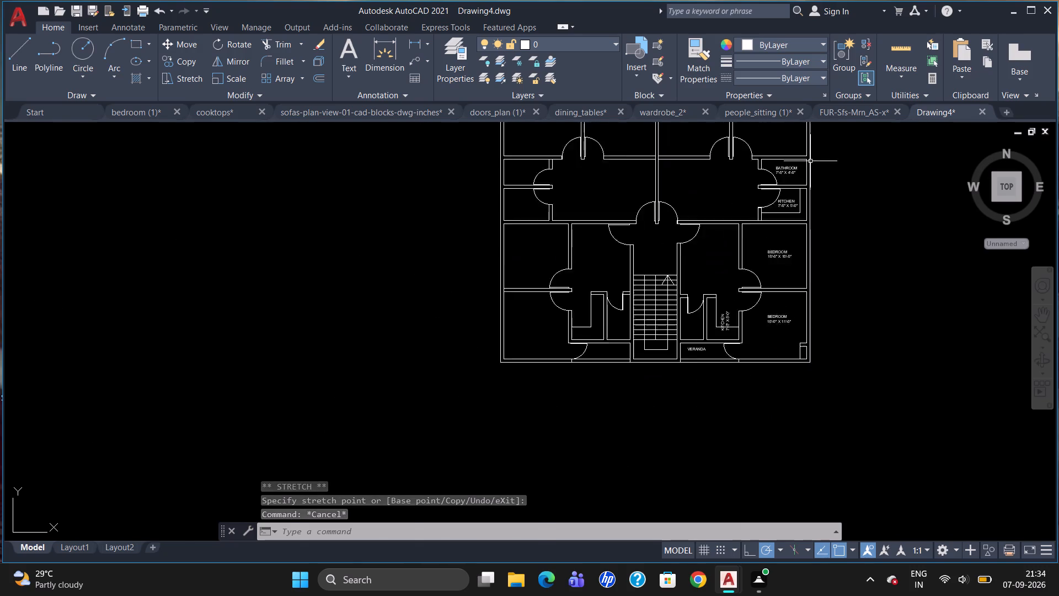
scroll(810, 161, up, 2)
click(742, 180)
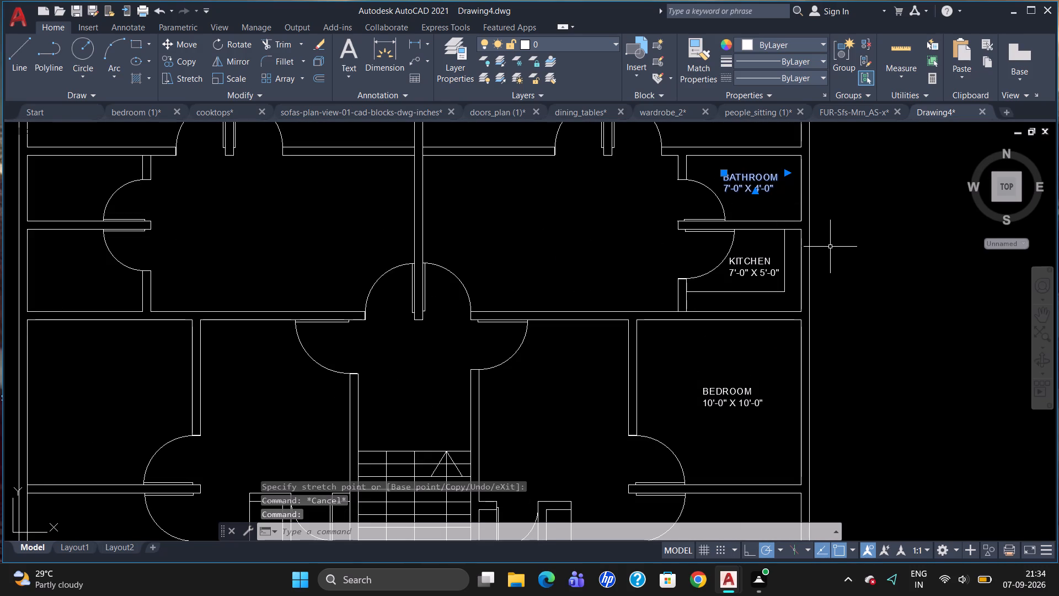
key(c)
key(o)
key(Return)
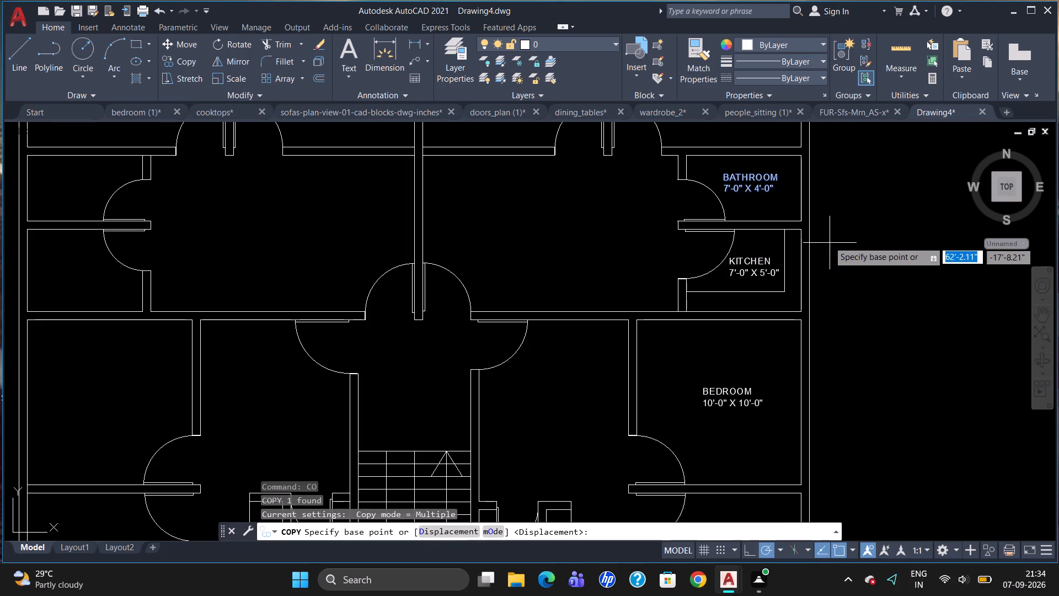
drag(758, 174, 746, 195)
scroll(596, 296, down, 2)
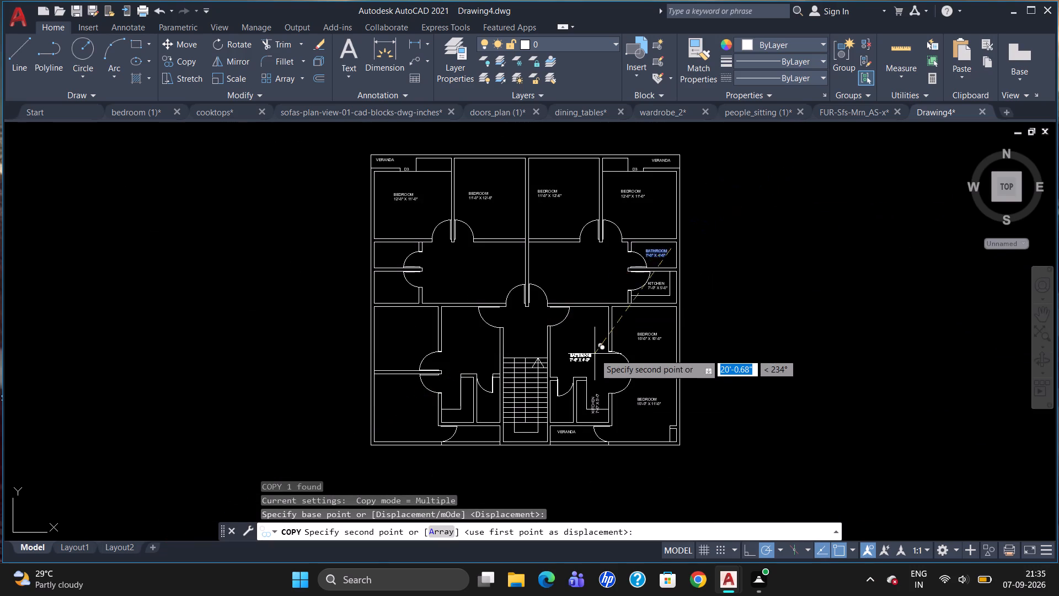
scroll(595, 354, up, 3)
click(580, 339)
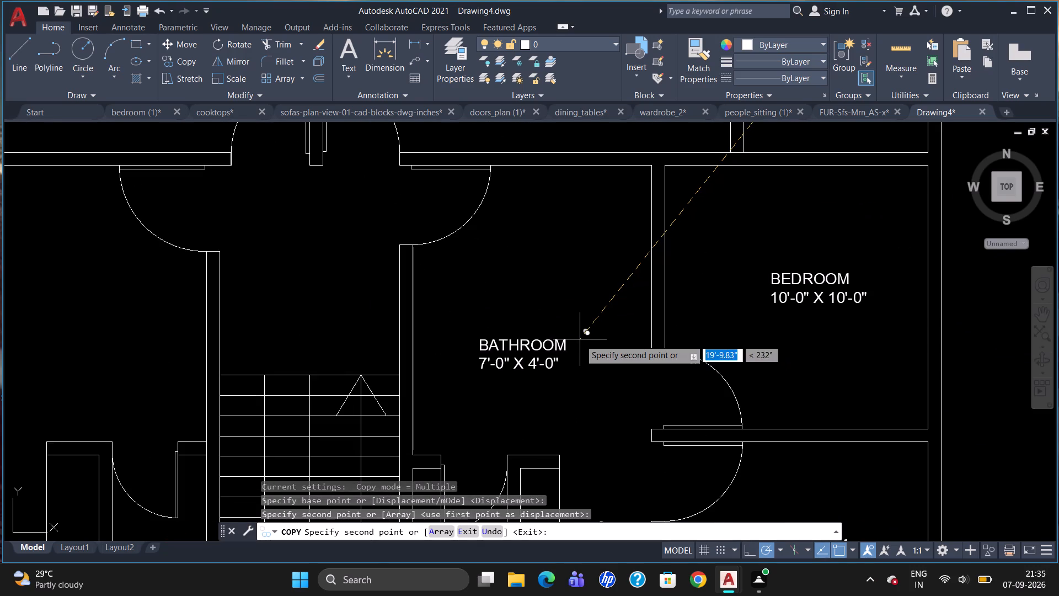
Rotate the copied BATHROOM label northeast of the staircase to vertical so it reads upward.
key(Escape)
click(555, 349)
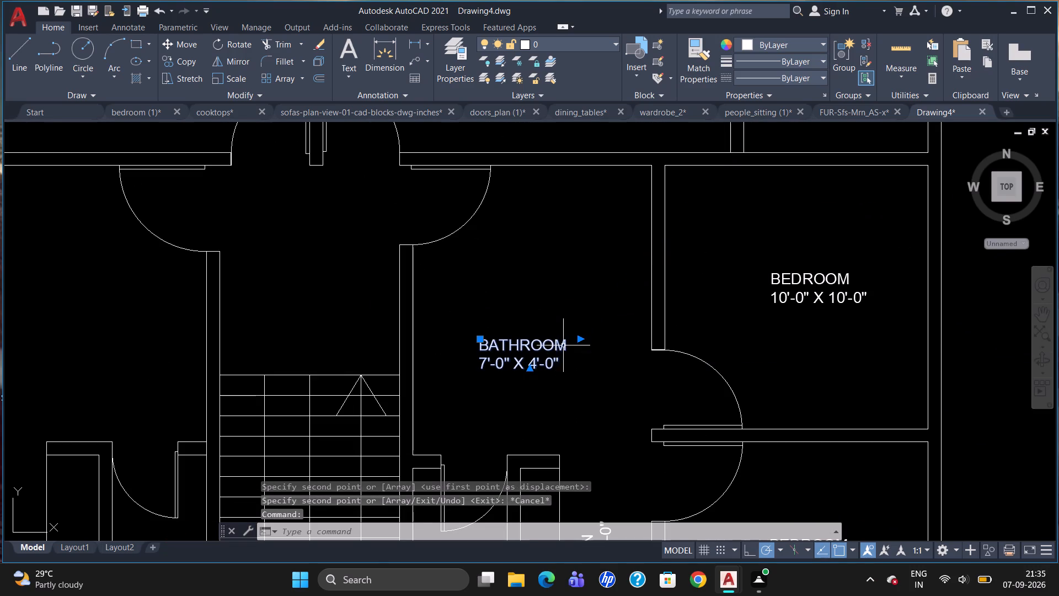
text(RO)
key(Return)
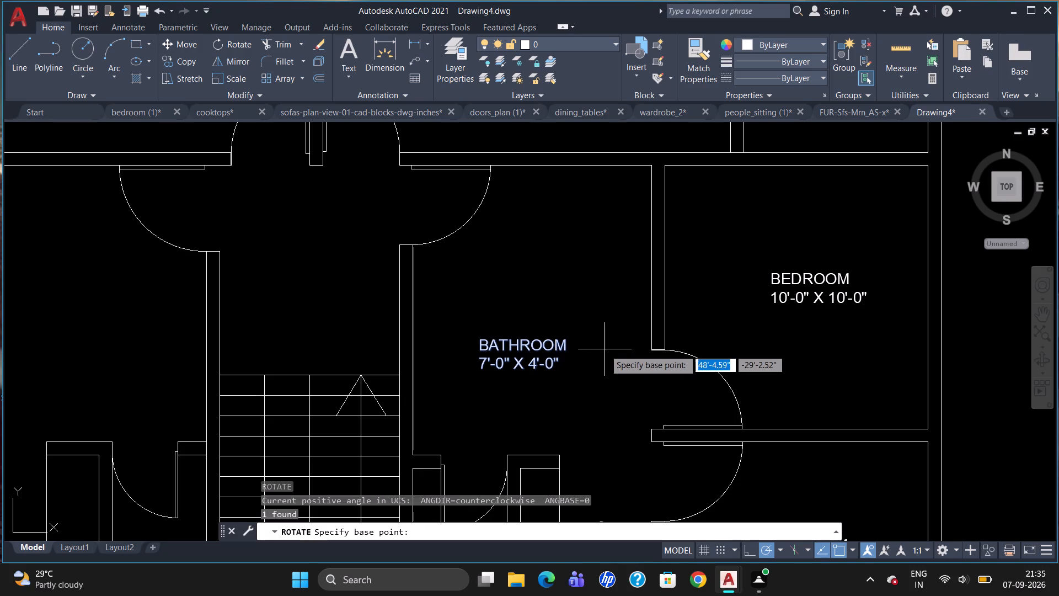
click(557, 345)
click(554, 276)
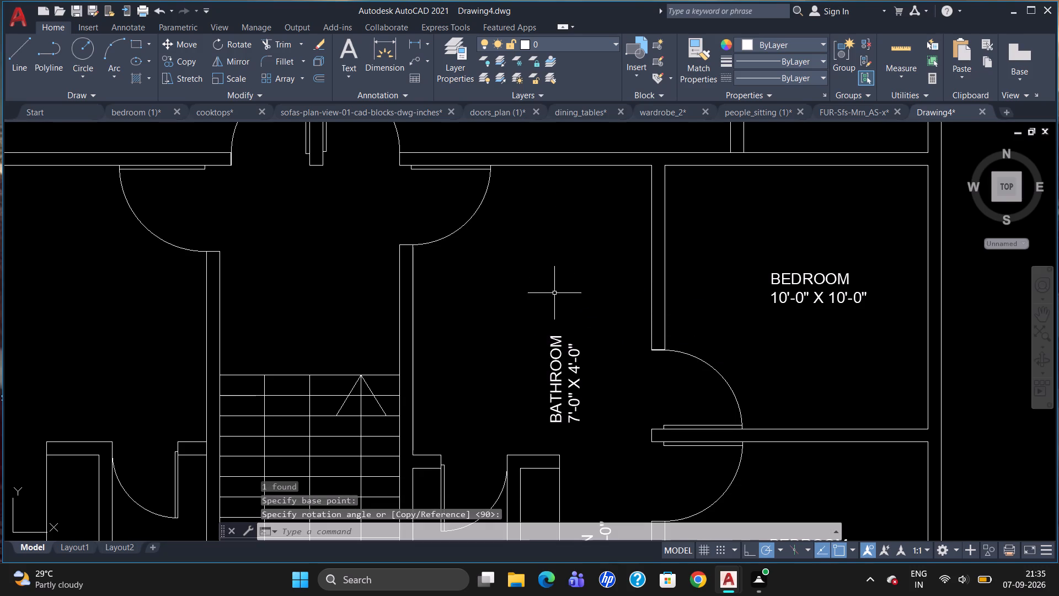
Move the vertical BATHROOM label into the small room between the staircase and the kitchen with the L-shaped counter.
click(558, 371)
scroll(548, 259, down, 1)
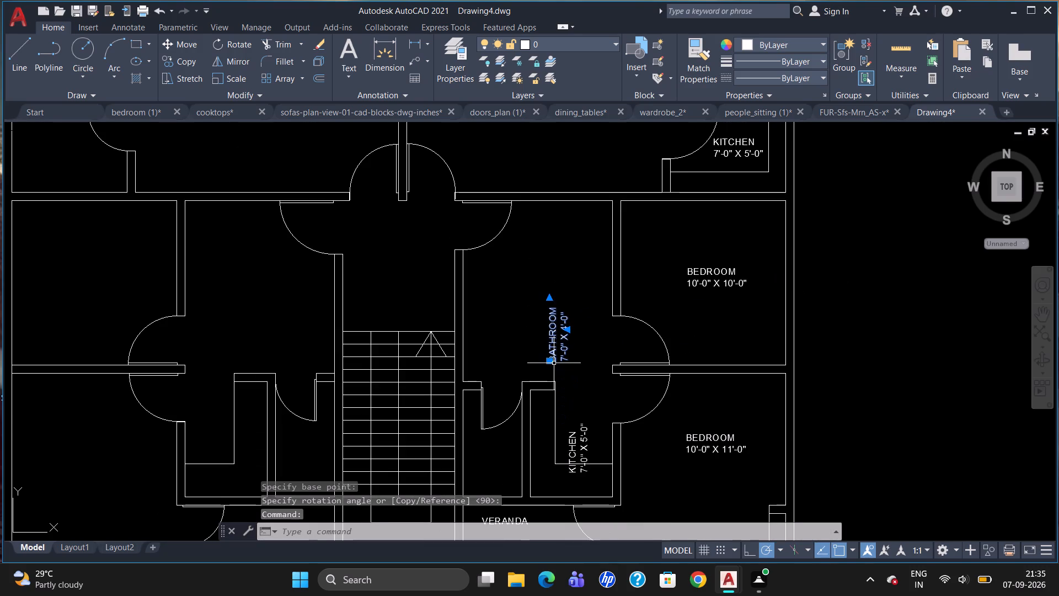
click(550, 361)
scroll(488, 493, up, 3)
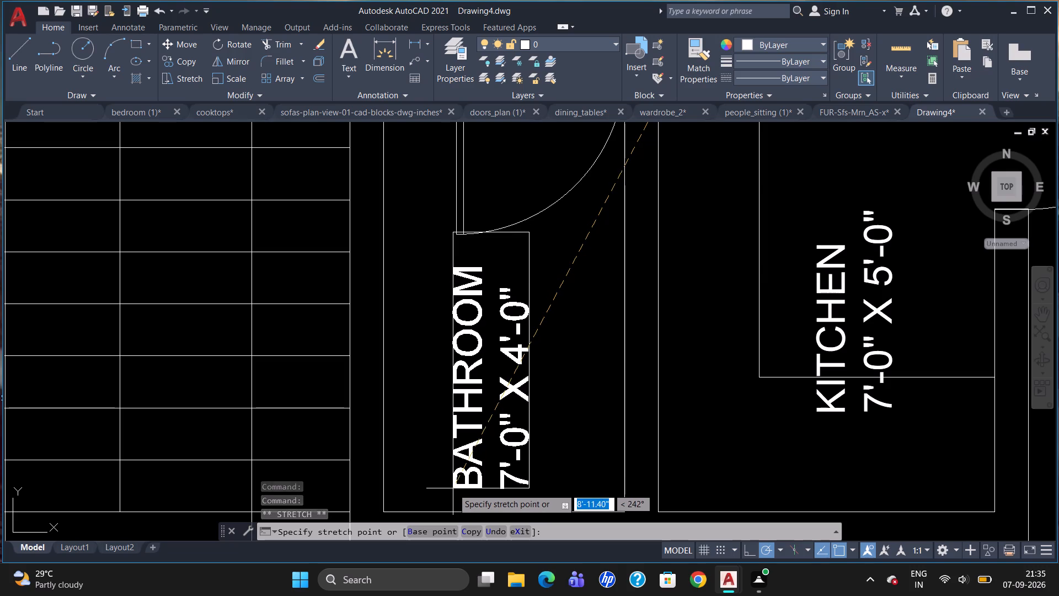
click(453, 494)
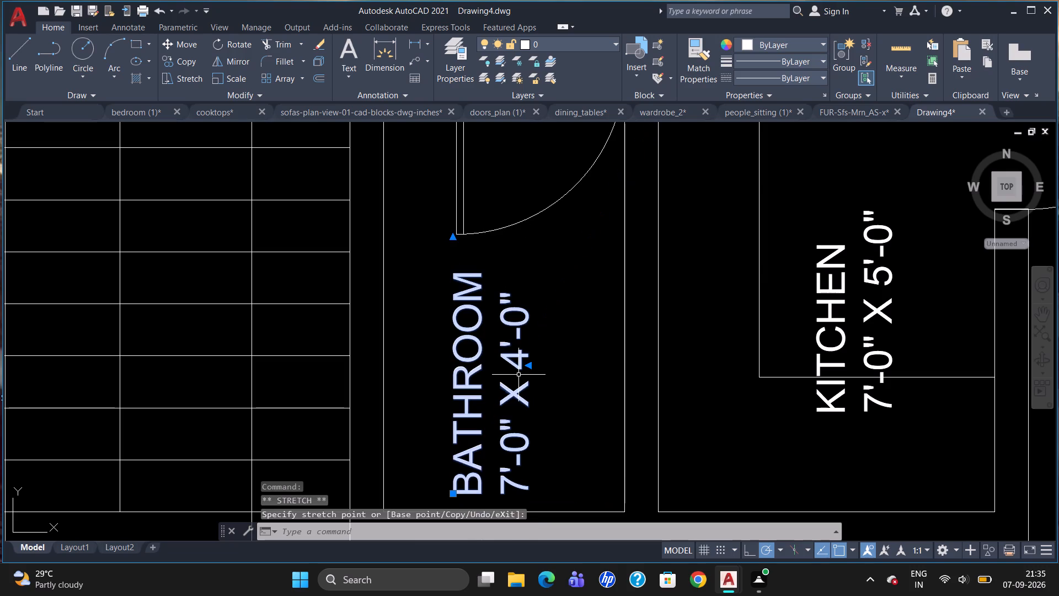
key(Escape)
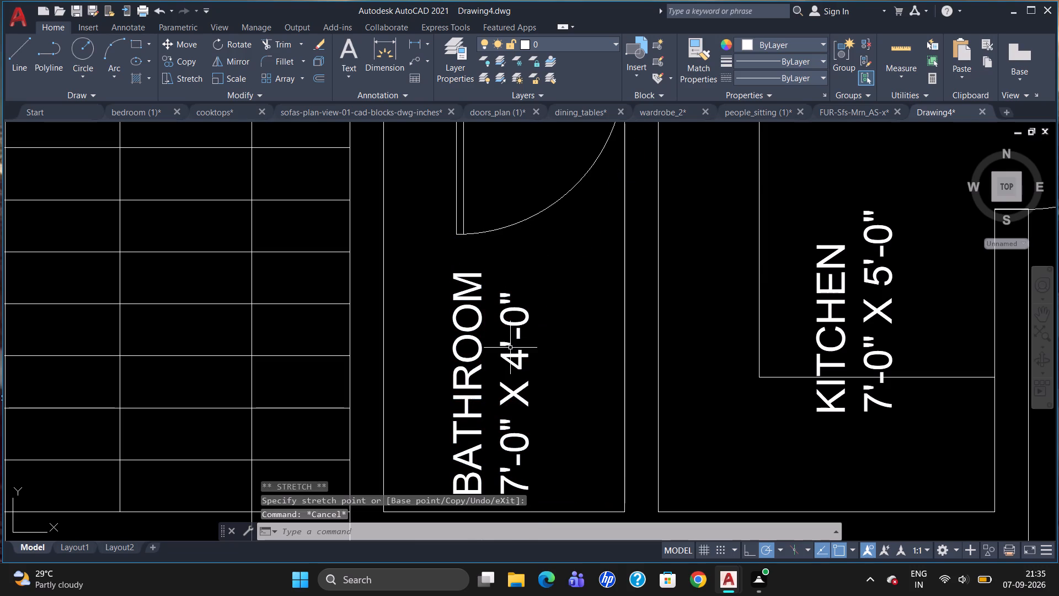
Change the size line of the vertical BATHROOM label to 7'-0" X 3'-7".
double_click(511, 354)
scroll(595, 305, down, 2)
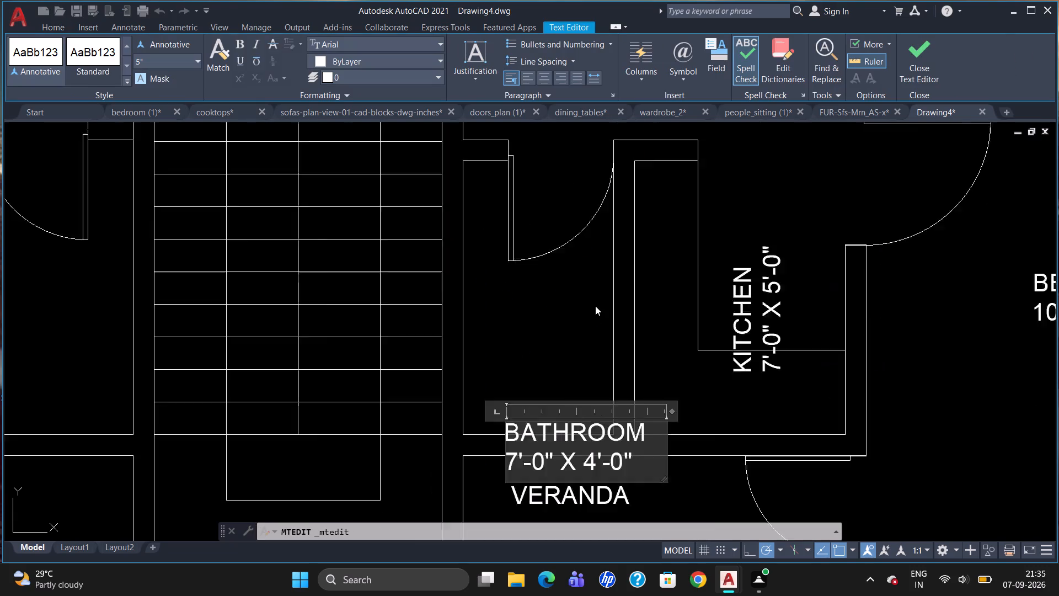
scroll(614, 428, up, 3)
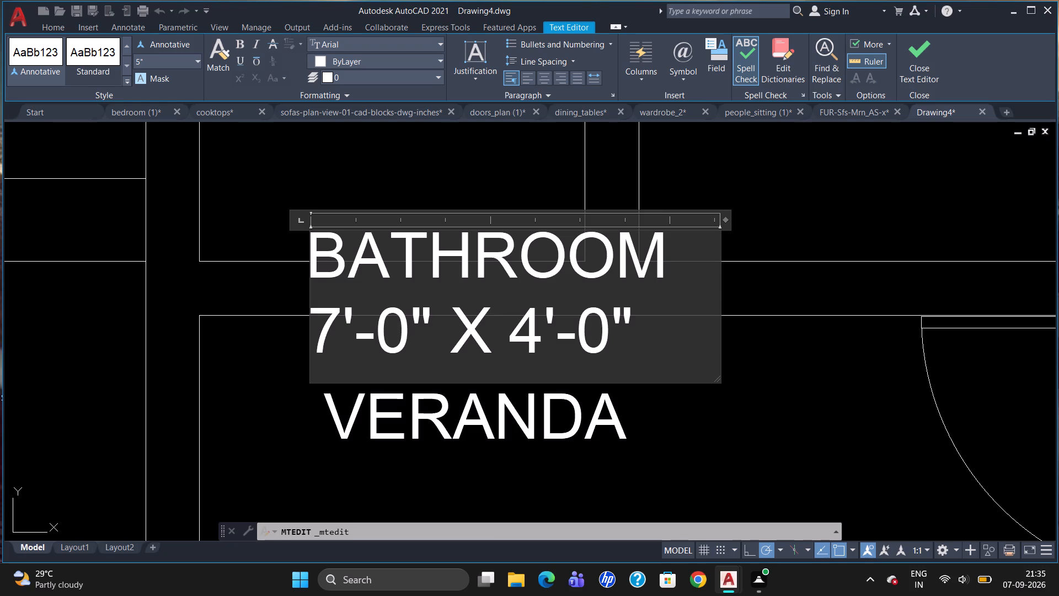
click(618, 339)
key(BackSpace)
key(7)
key(Left)
key(Left)
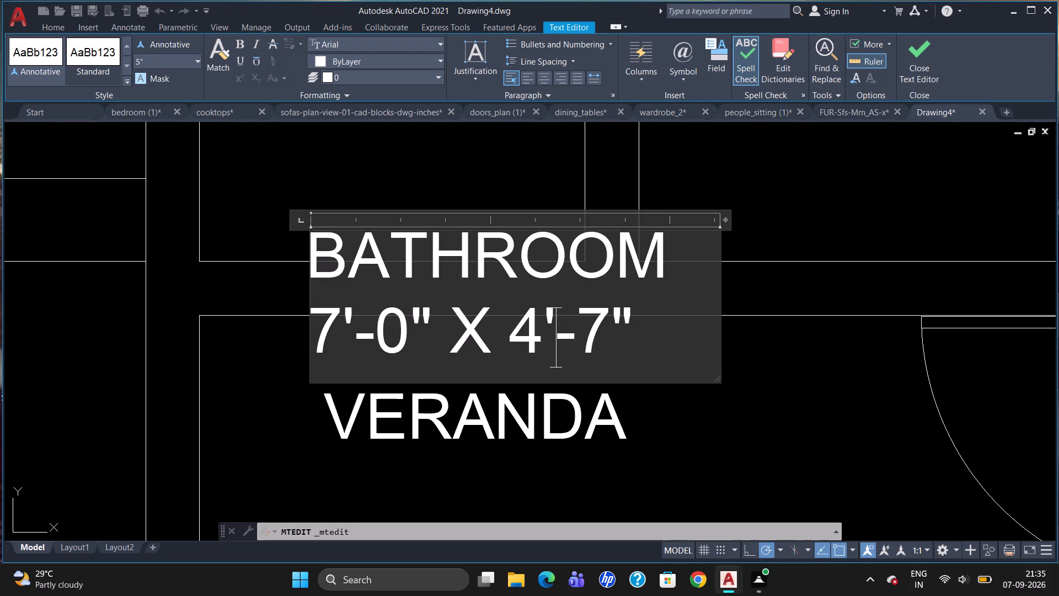
key(Left)
key(BackSpace)
key(3)
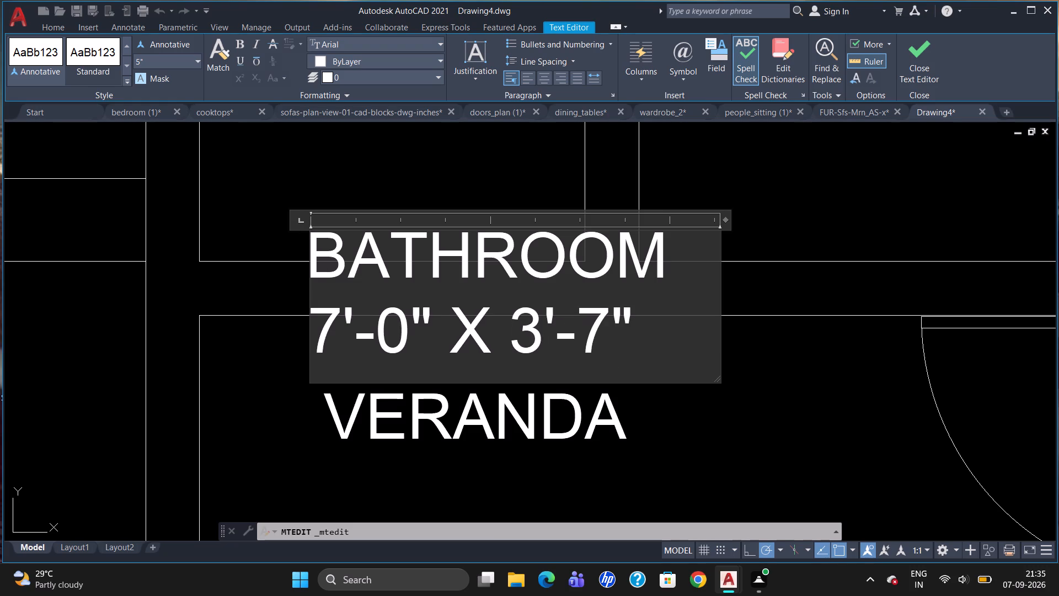
click(725, 456)
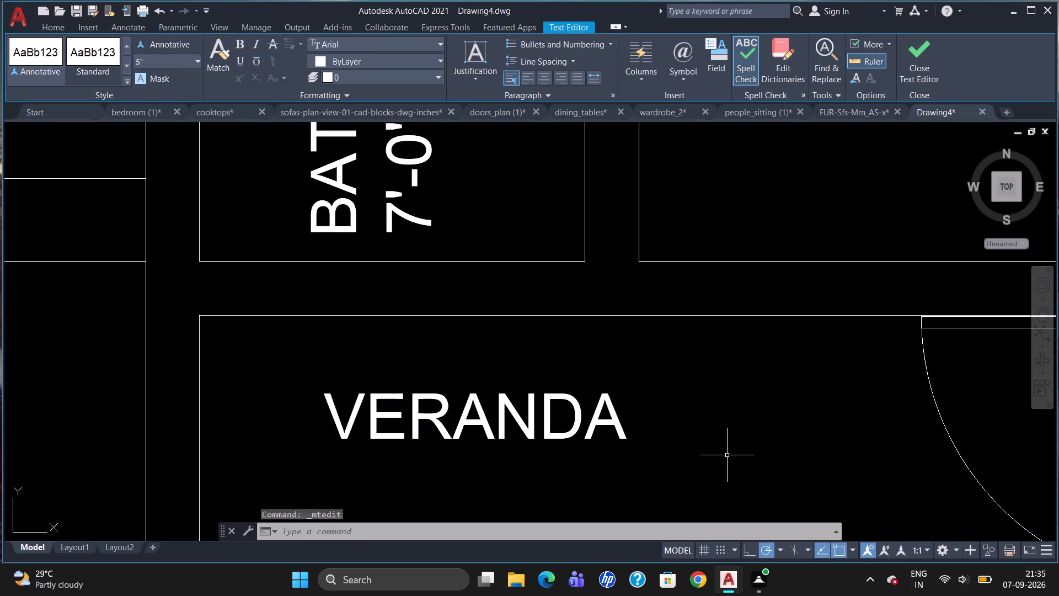
Add a multiline text label LANDING with 5" text height at the south end of the staircase.
scroll(691, 421, down, 4)
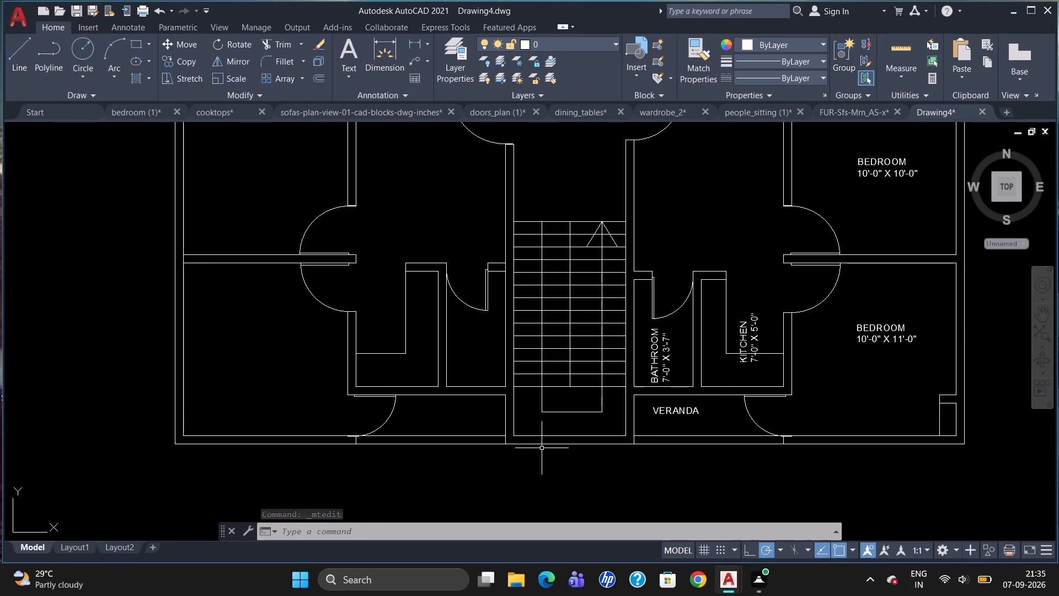
key(y)
key(BackSpace)
key(t)
key(Return)
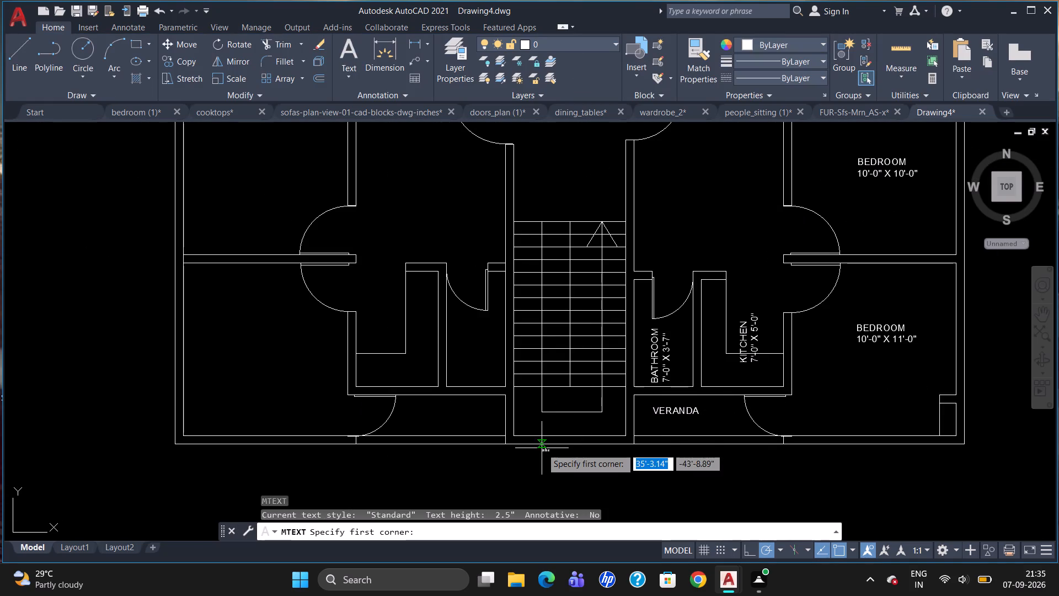
scroll(547, 443, up, 2)
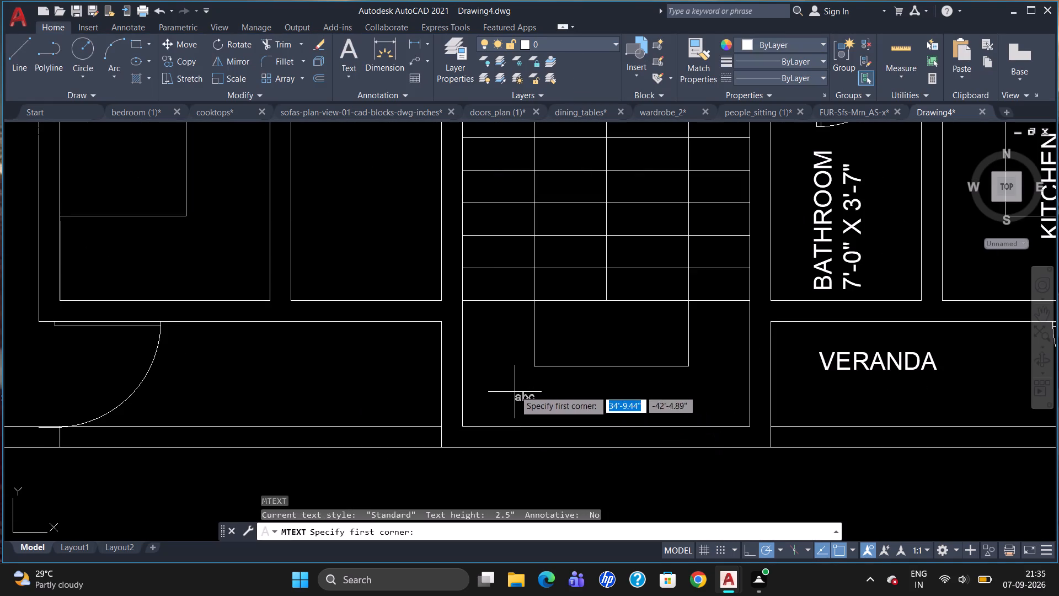
drag(515, 386, 520, 400)
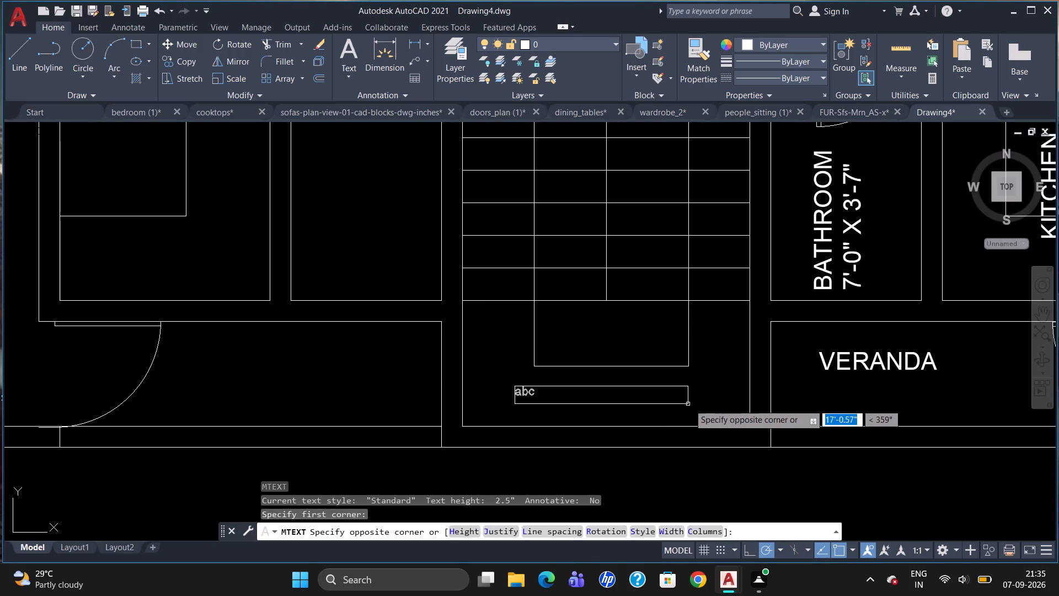
click(720, 409)
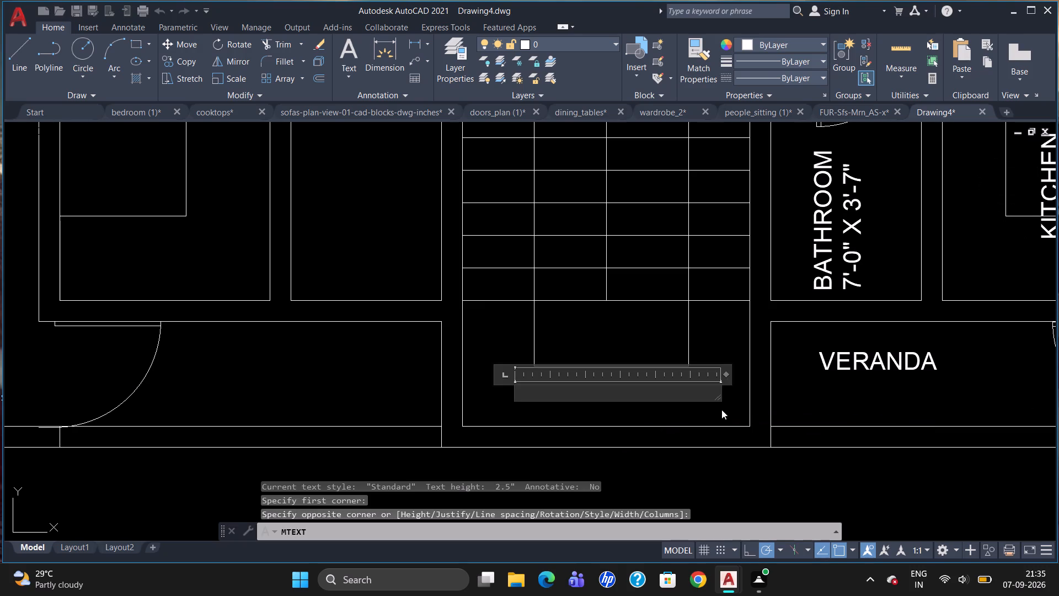
click(176, 64)
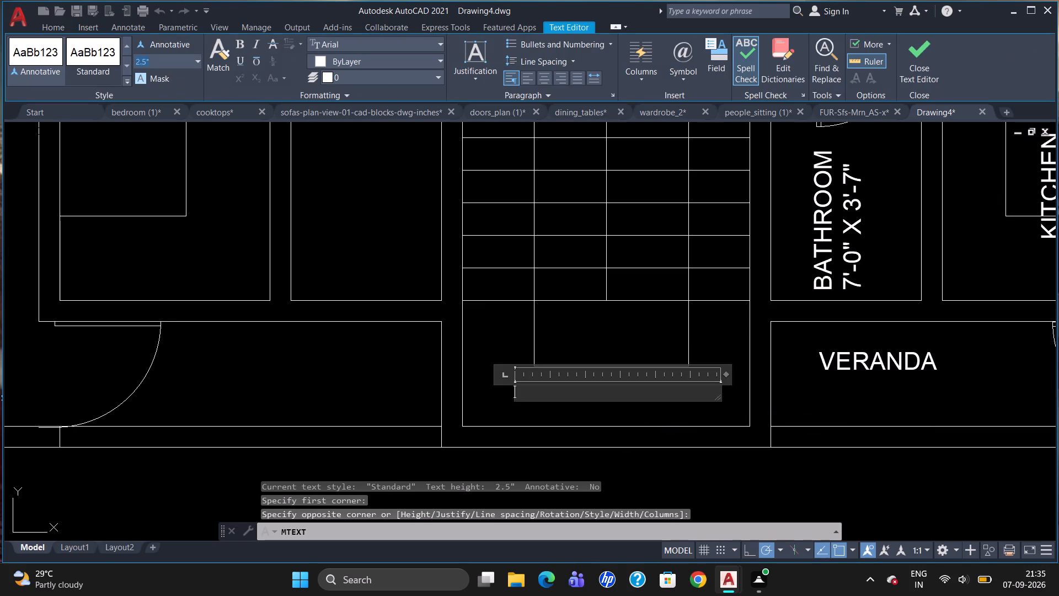
key(BackSpace)
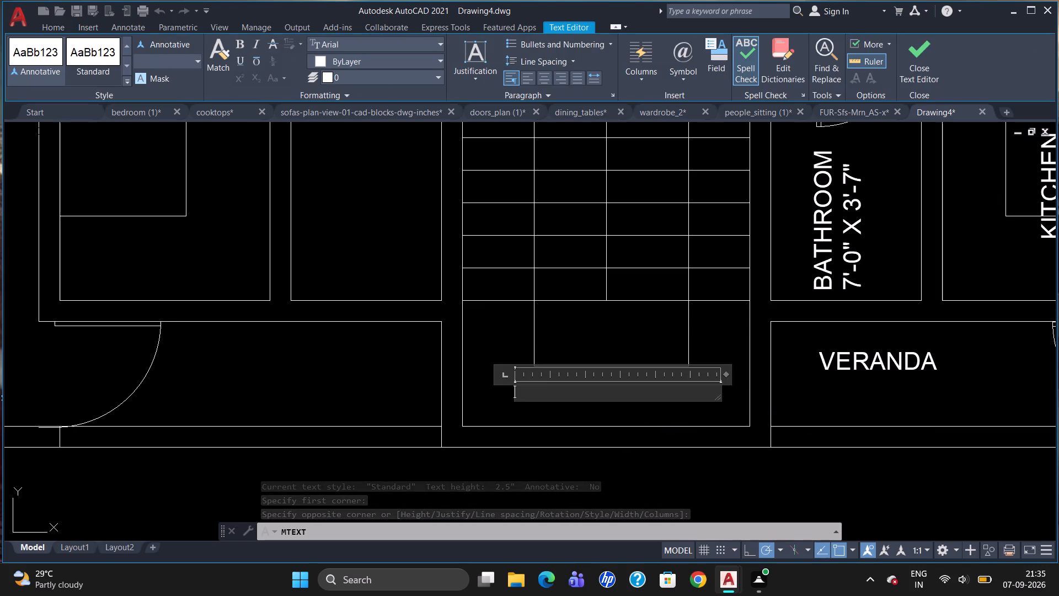
key(5)
key(Return)
text(LANDING)
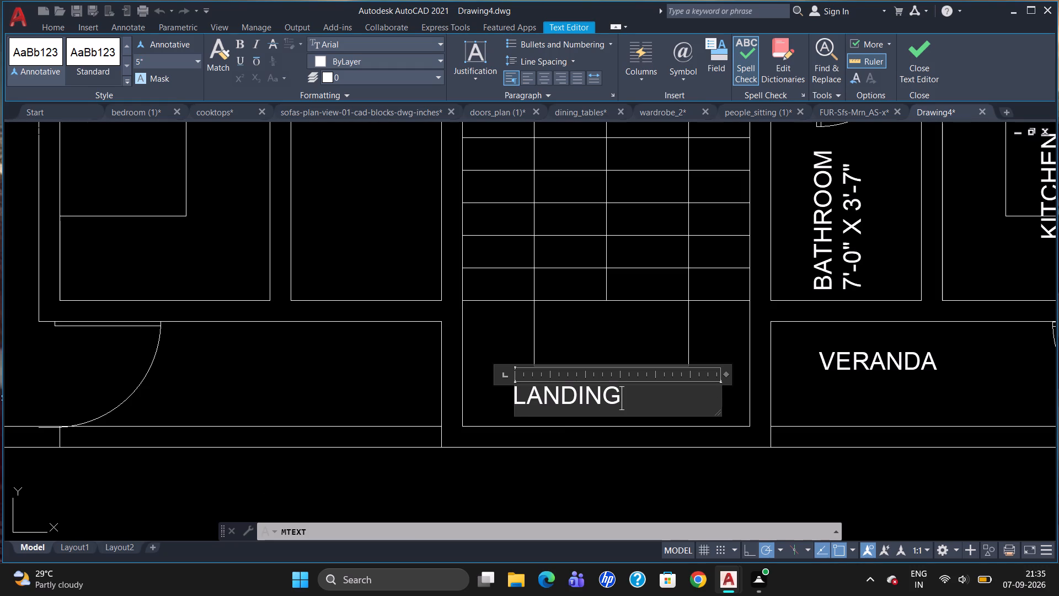
click(475, 356)
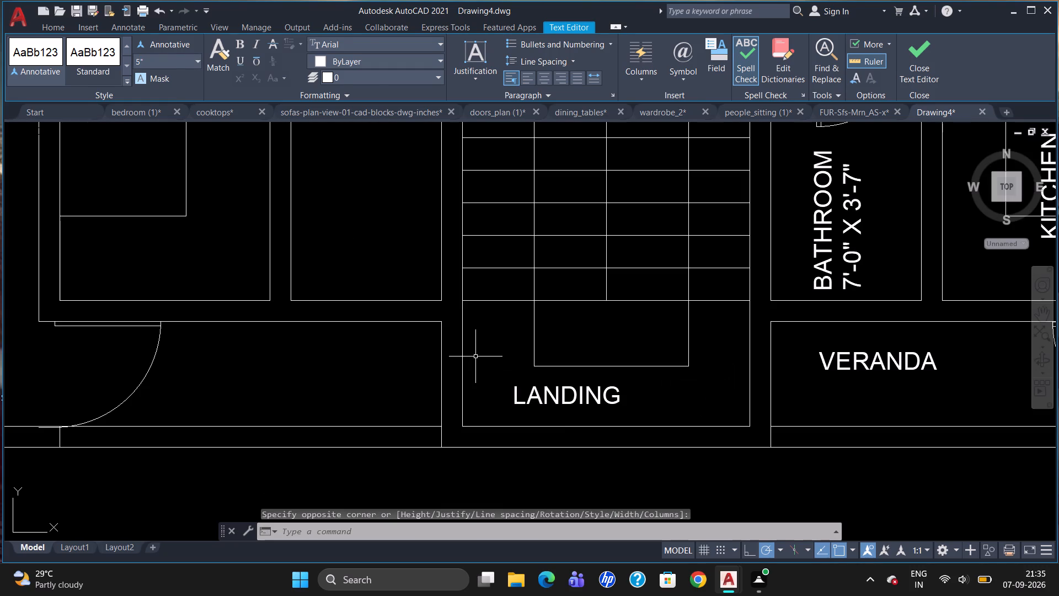
Shift the LANDING label slightly east to centre it below the staircase.
click(566, 402)
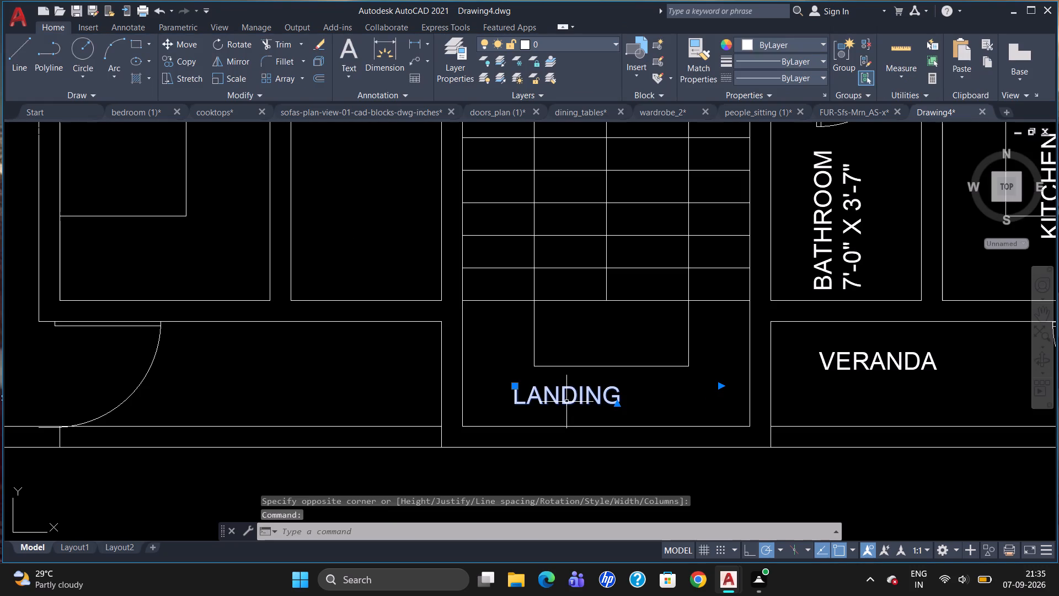
click(511, 384)
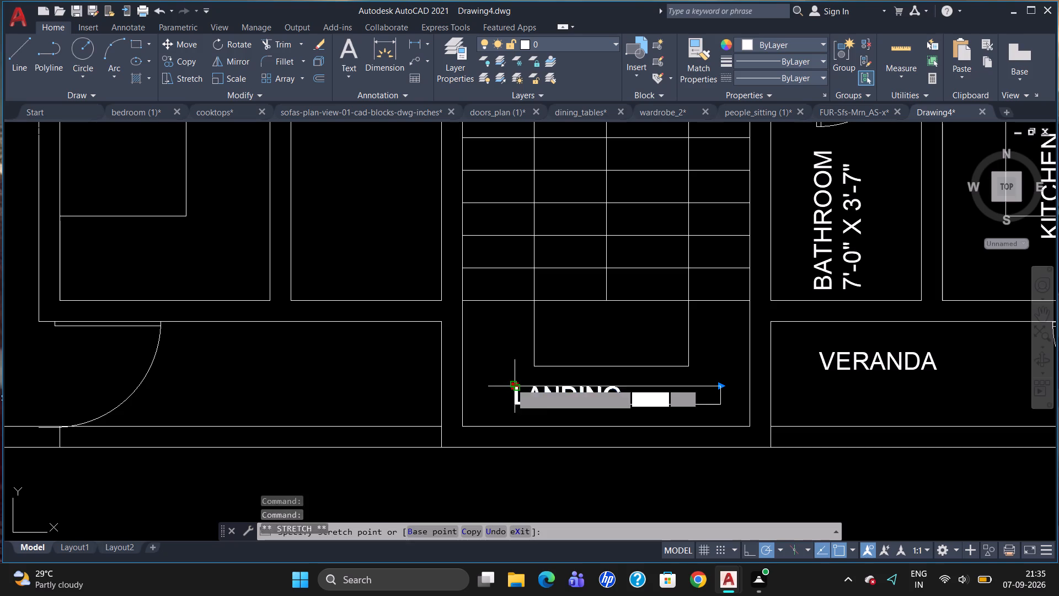
click(549, 387)
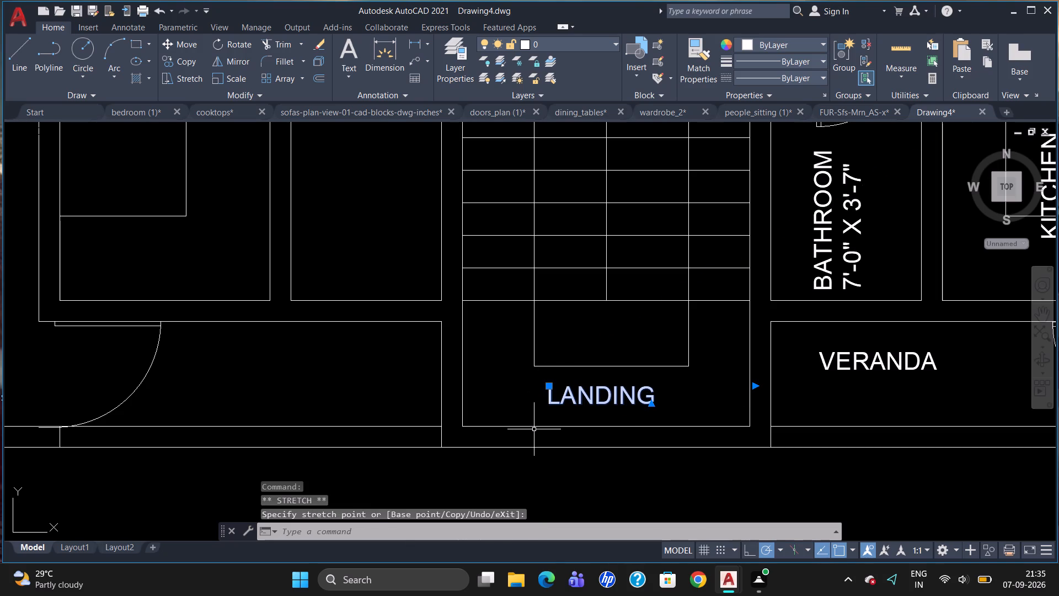
key(Escape)
Add a multiline text label LOBBY with 5" text height in the open space just north of the staircase.
scroll(579, 470, down, 2)
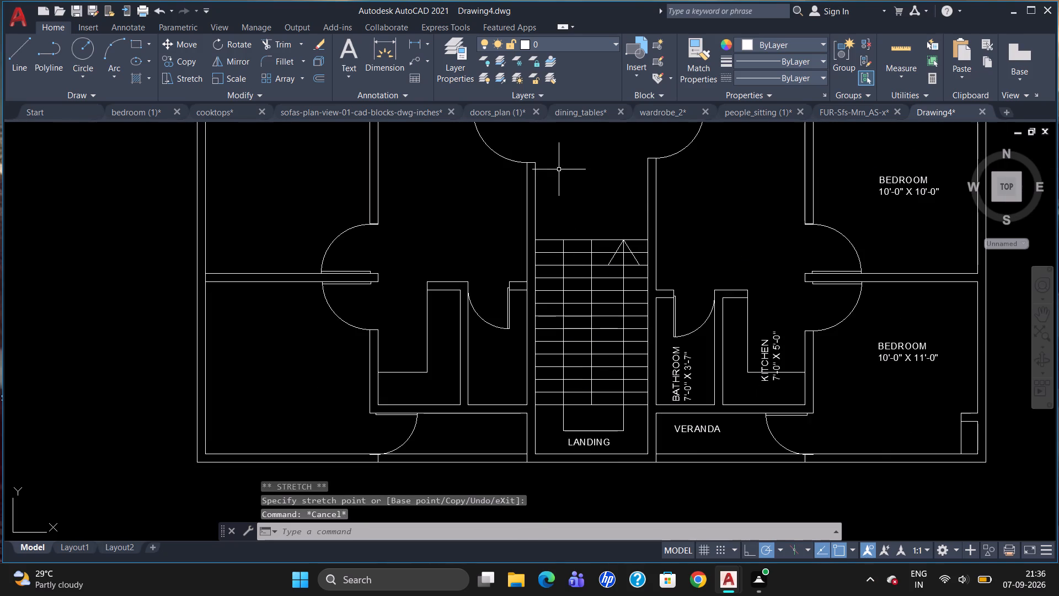
scroll(557, 186, up, 3)
scroll(582, 393, down, 3)
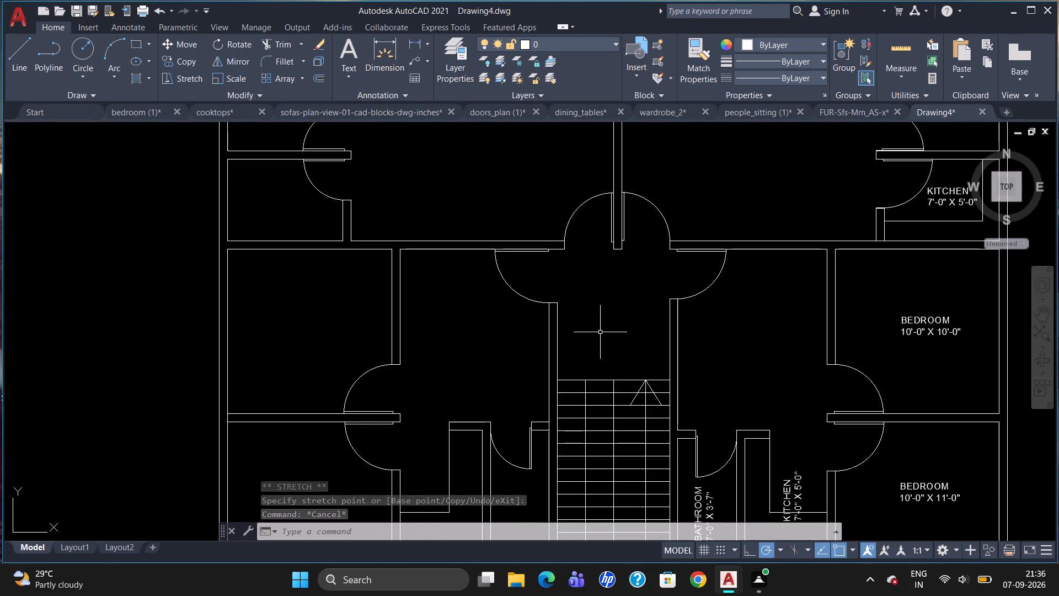
key(t)
key(Return)
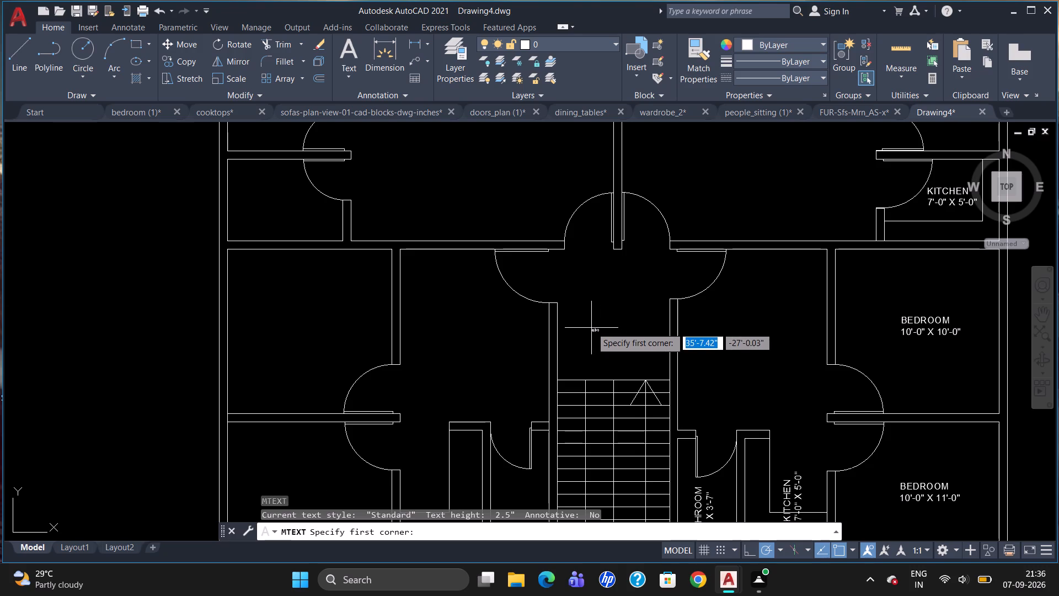
click(591, 327)
click(655, 361)
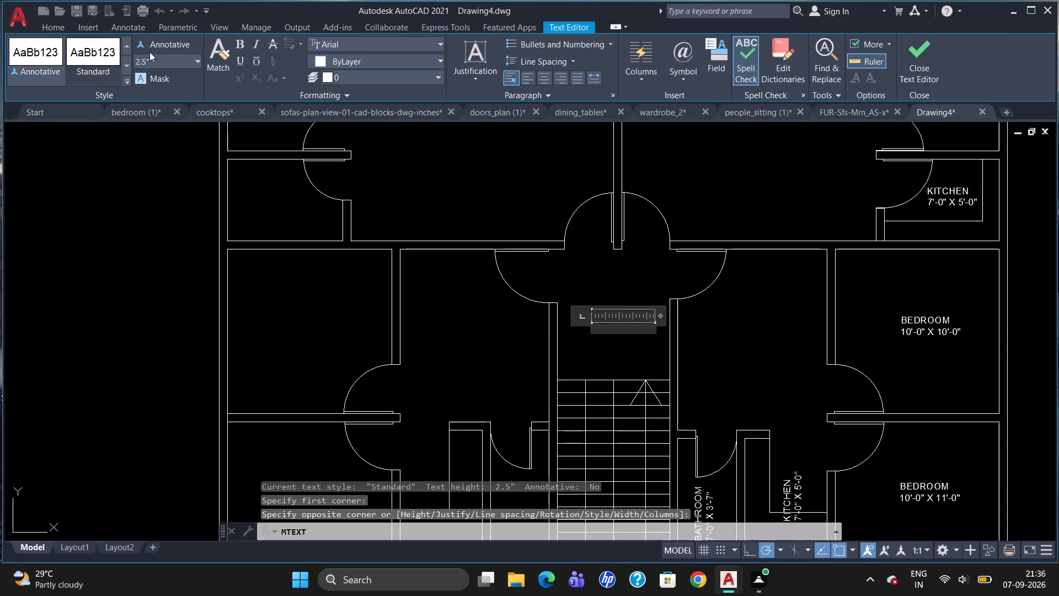
click(157, 54)
key(BackSpace)
key(5)
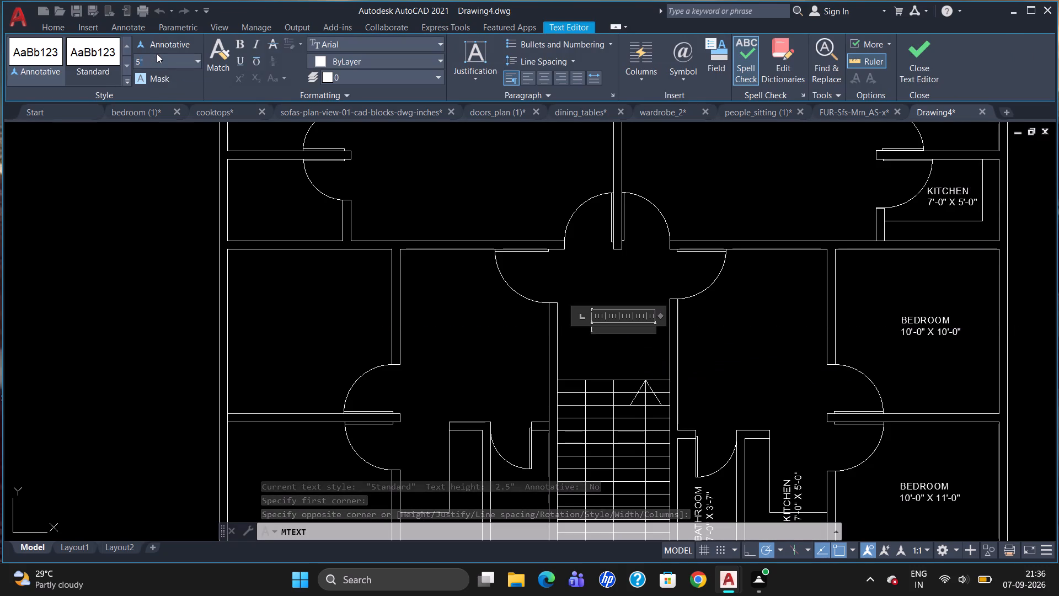
key(Return)
text(LOBBY)
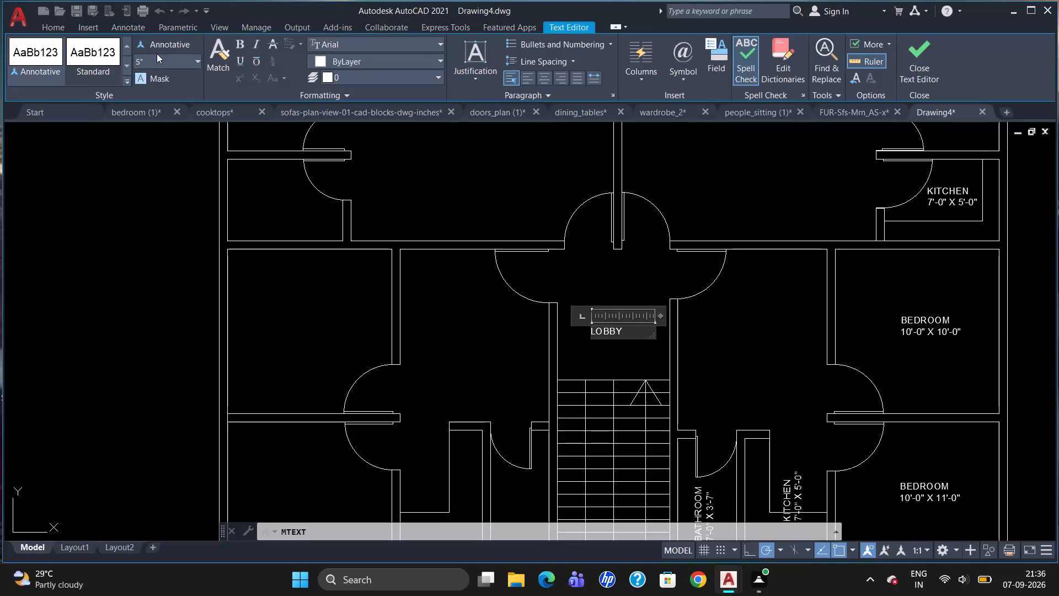
click(511, 340)
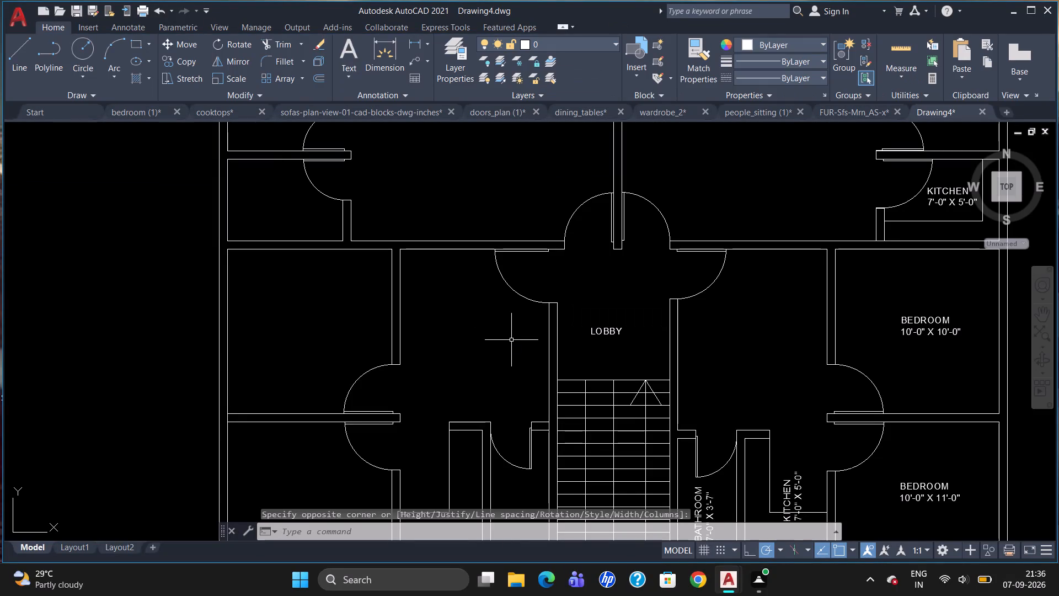
Add a multiline text label DRAW/DIN 9'-0" X 11'-0" with 5" text height in the room west of the lobby.
scroll(551, 299, down, 1)
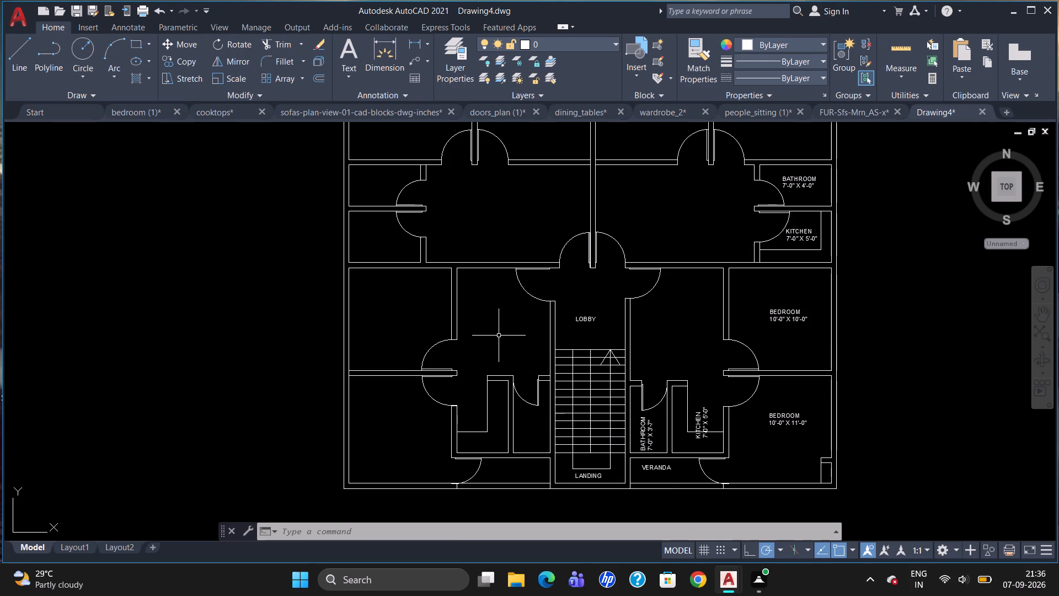
key(t)
key(Return)
drag(476, 302, 474, 310)
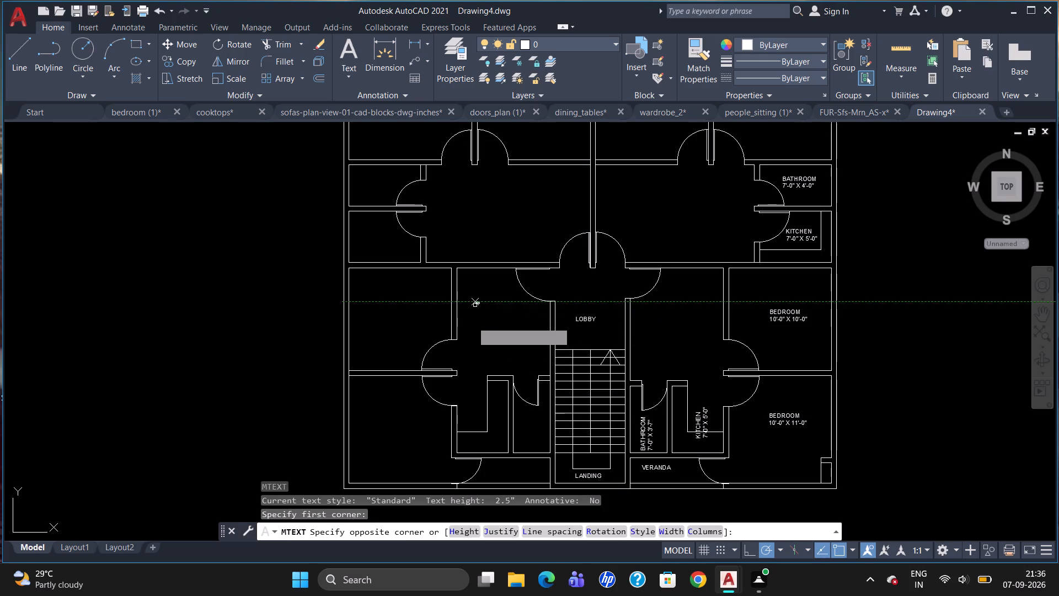
click(510, 345)
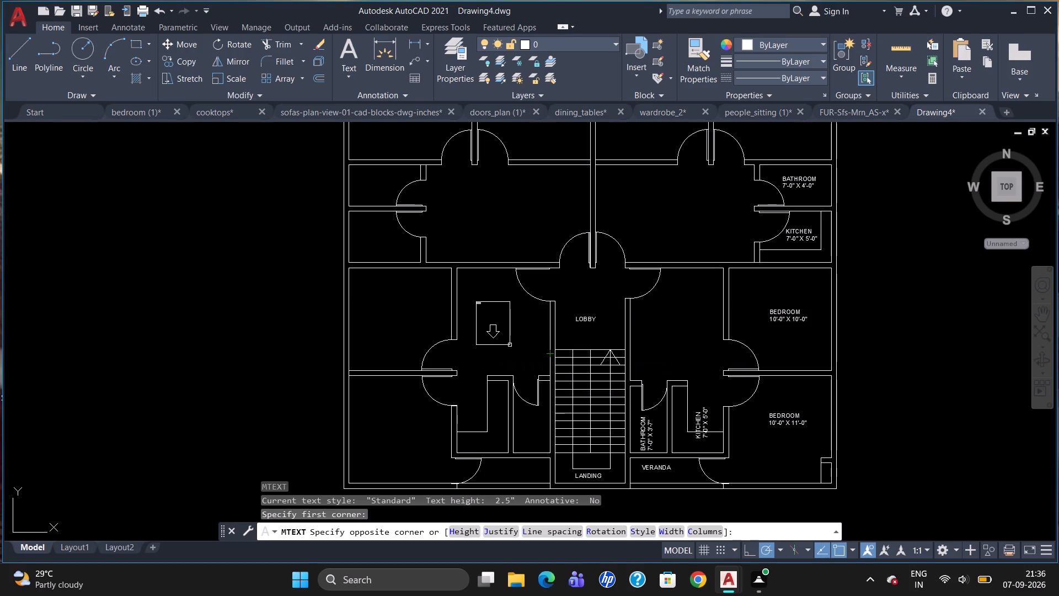
click(178, 65)
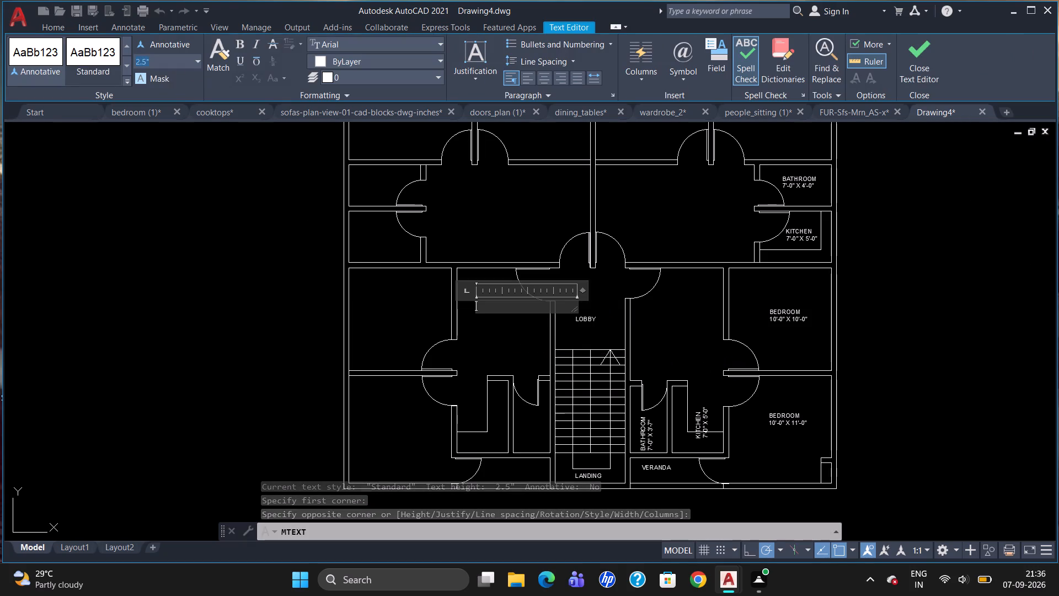
key(BackSpace)
key(5)
key(Return)
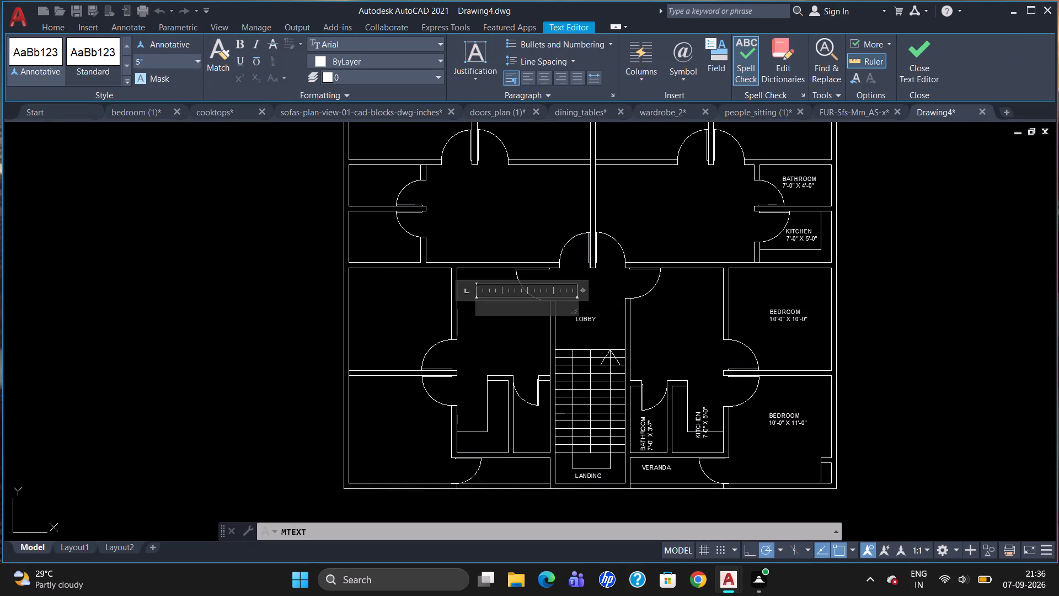
text(DRA)
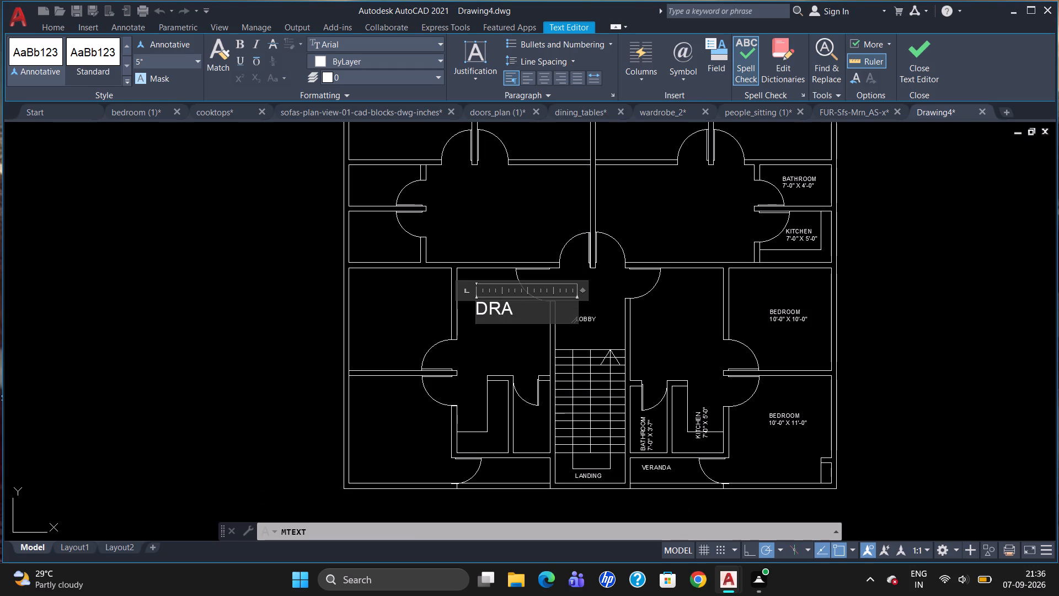
key(w)
key(slash)
text(DIN)
key(Return)
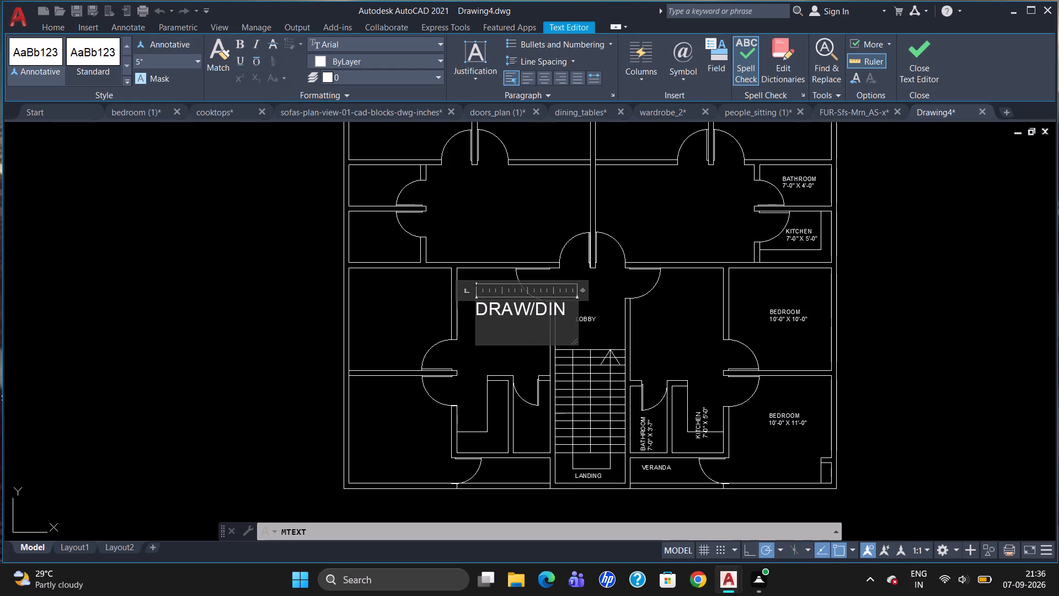
text(9'-0")
key(space)
text(X)
key(space)
text(11'-0)
key(shift+quotedbl)
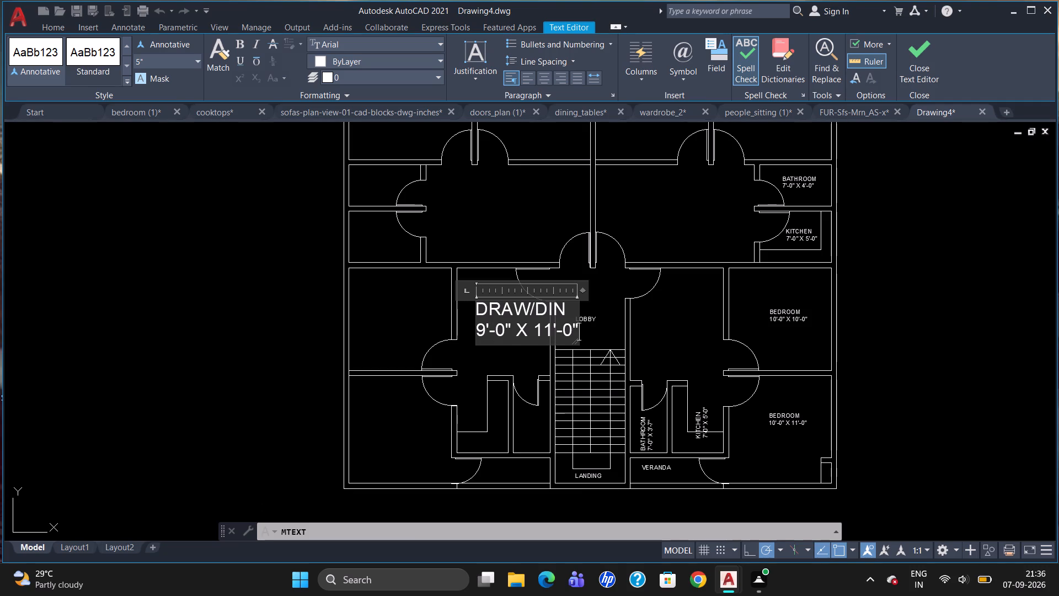
click(468, 349)
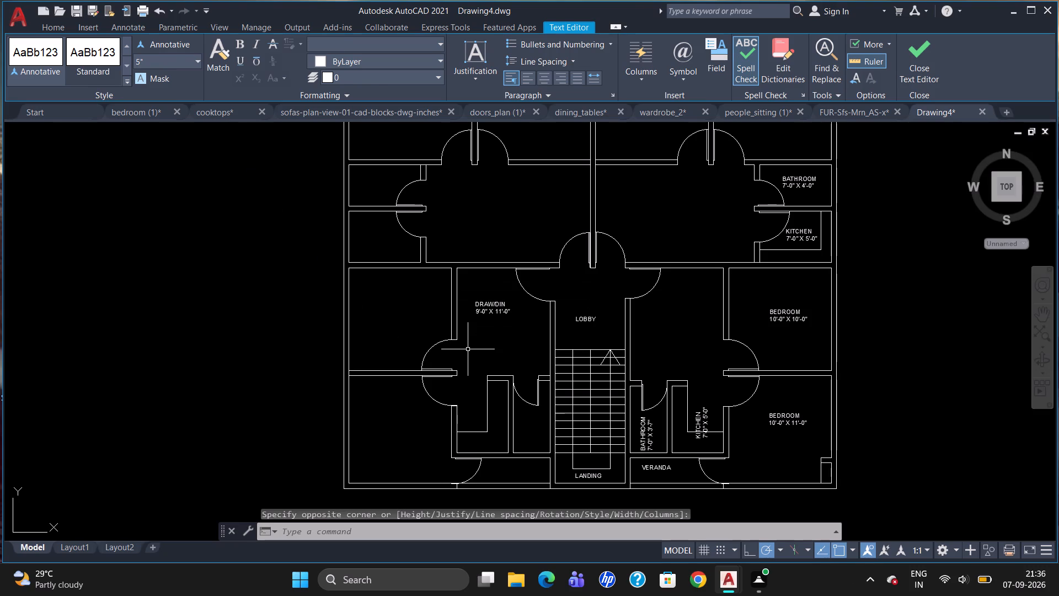
Copy the vertical BATHROOM 7'-0" X 3'-7" label into the matching bathroom west of the staircase.
click(643, 431)
text(CO)
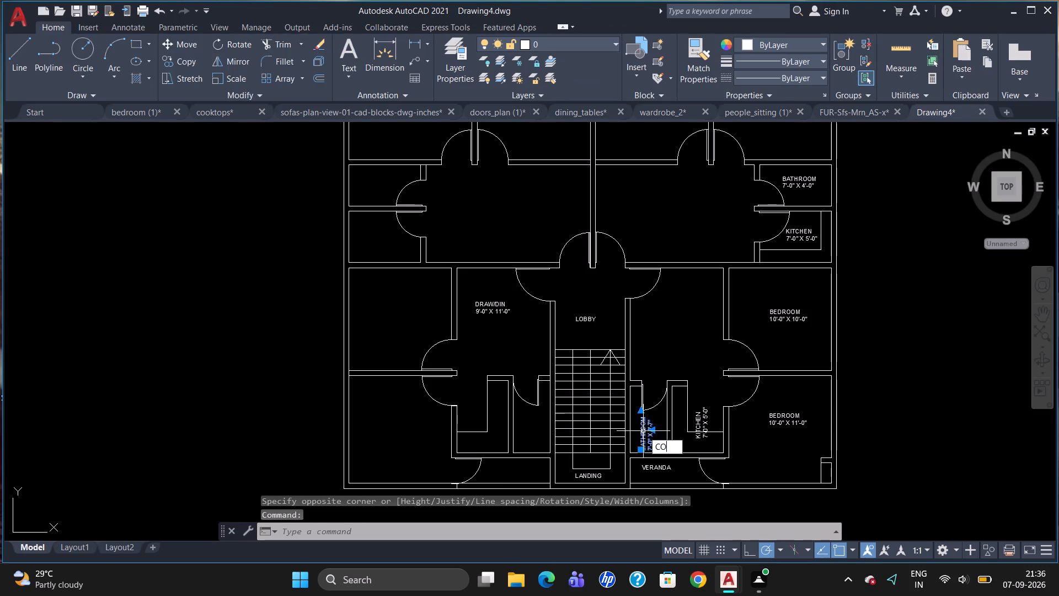
key(Return)
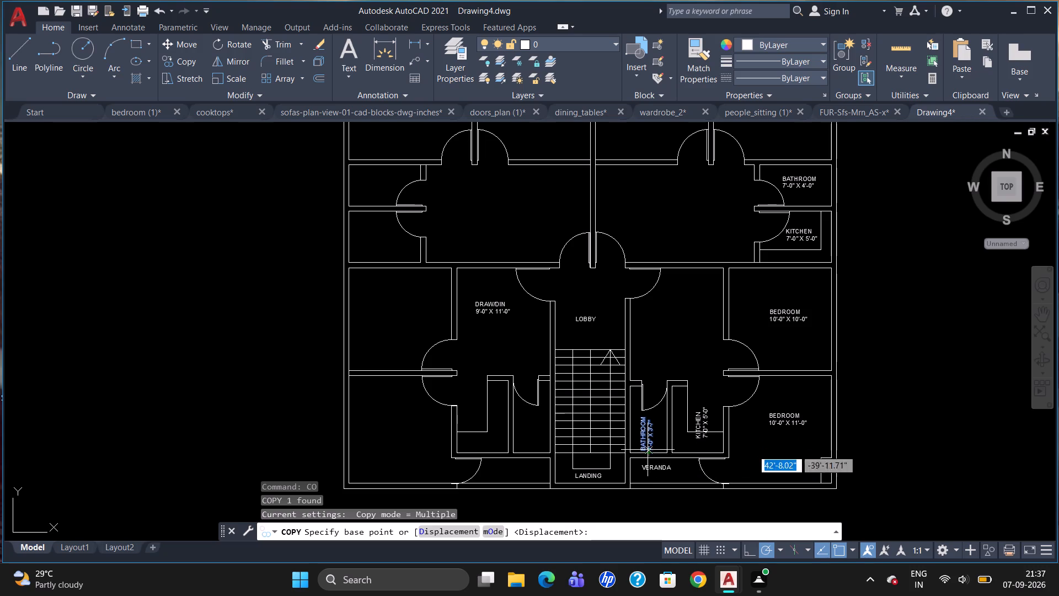
click(641, 440)
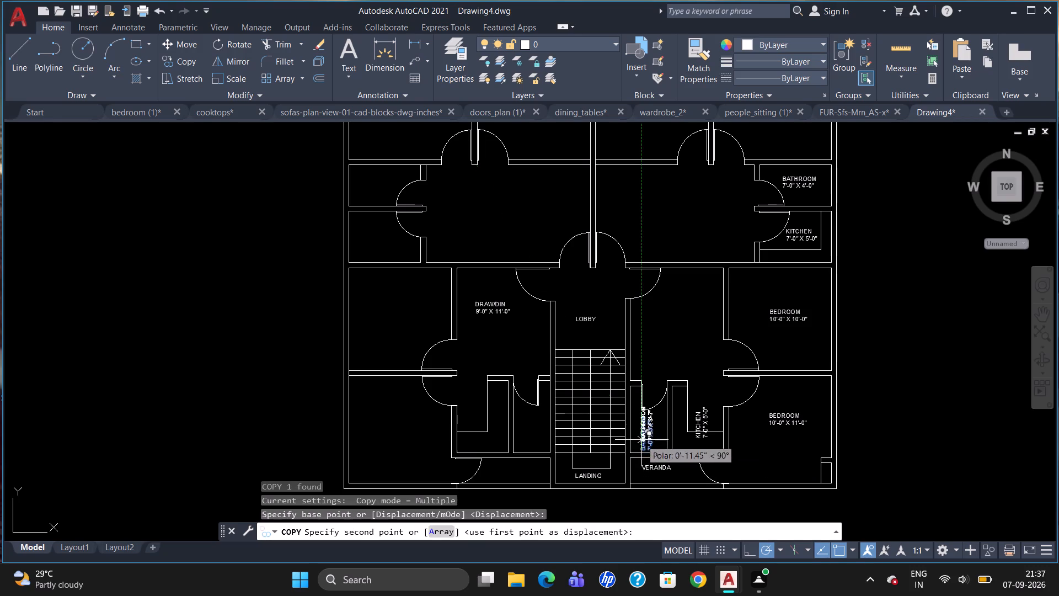
scroll(529, 438, up, 3)
click(506, 449)
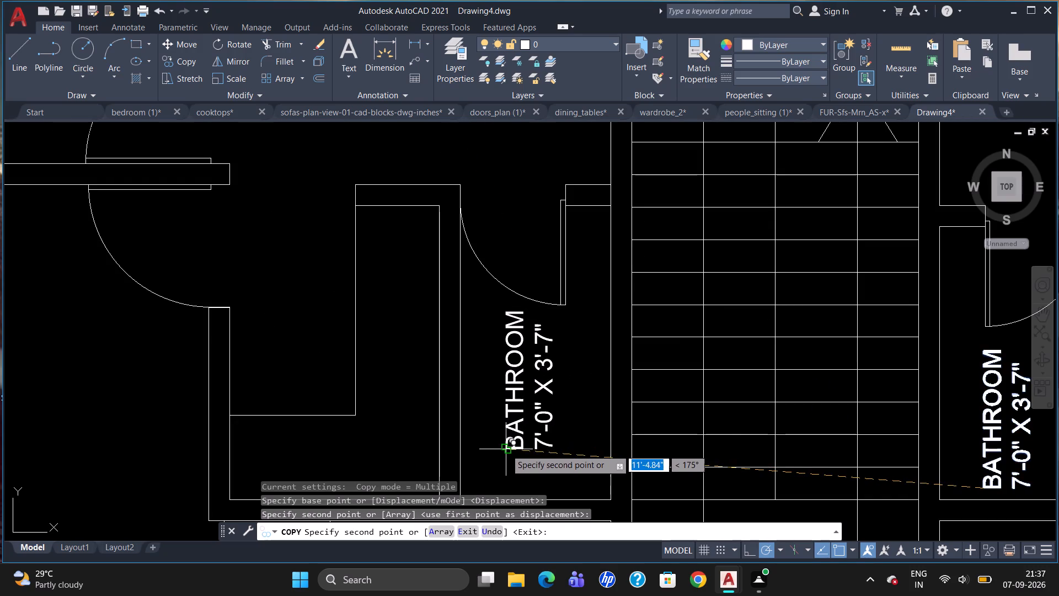
scroll(589, 274, down, 3)
key(Escape)
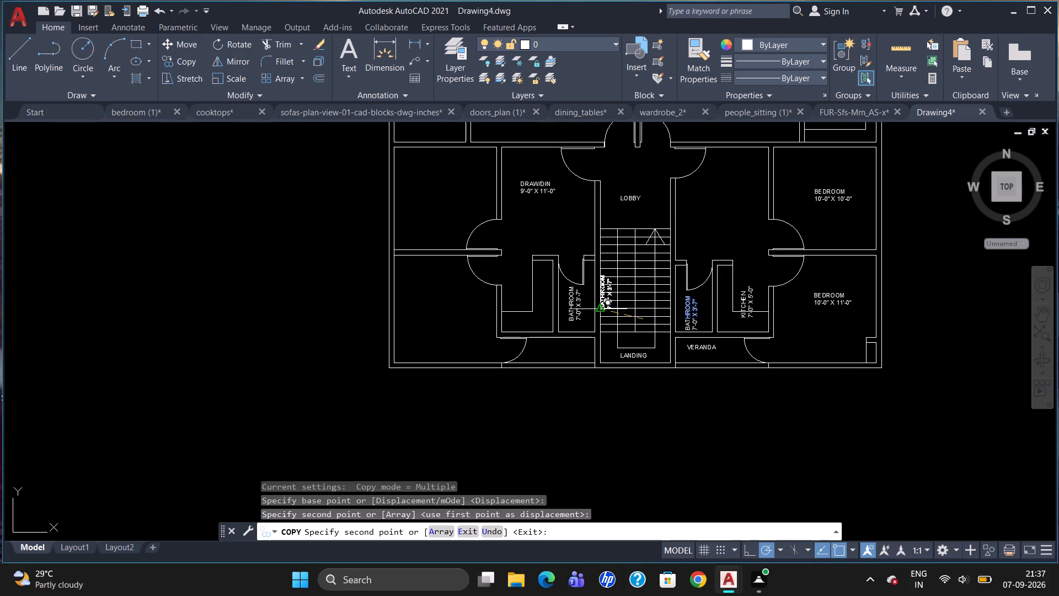
Copy the vertical KITCHEN 7'-0" X 5'-0" label into the matching kitchen west of the staircase.
click(748, 305)
text(CO)
key(Return)
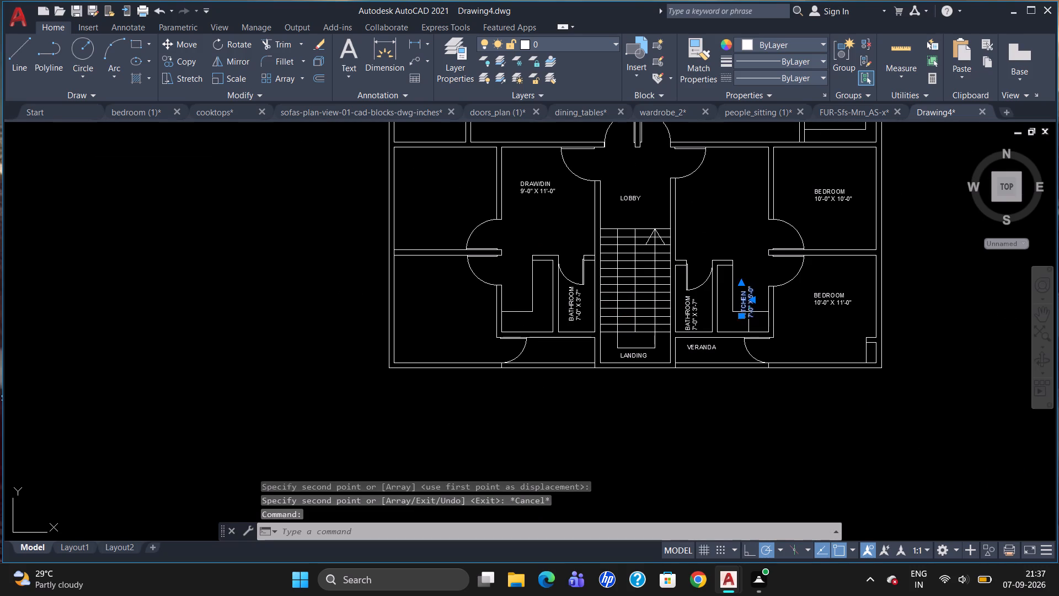
click(748, 305)
scroll(538, 311, up, 3)
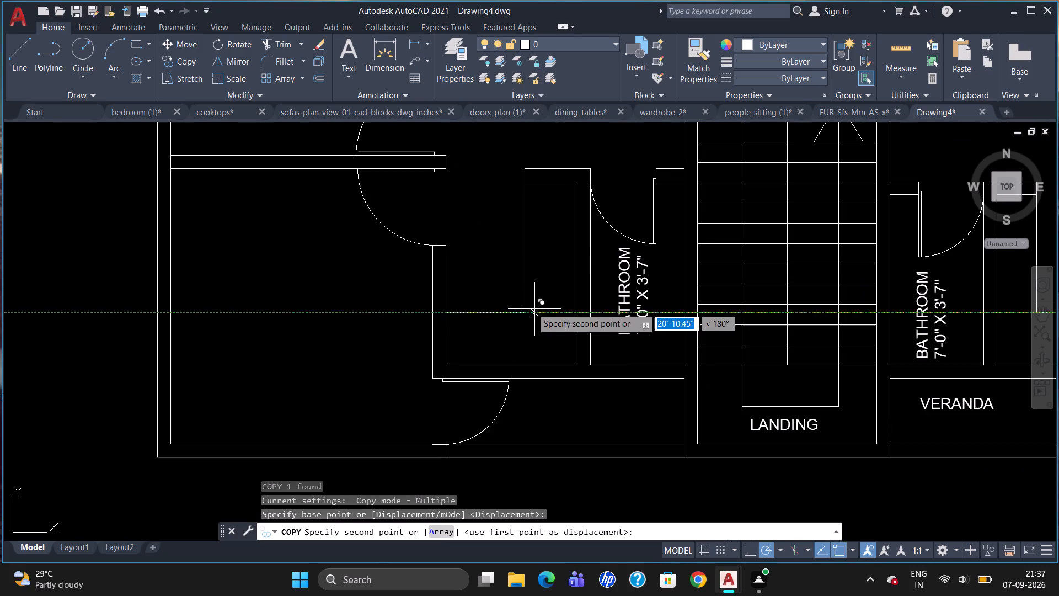
click(518, 300)
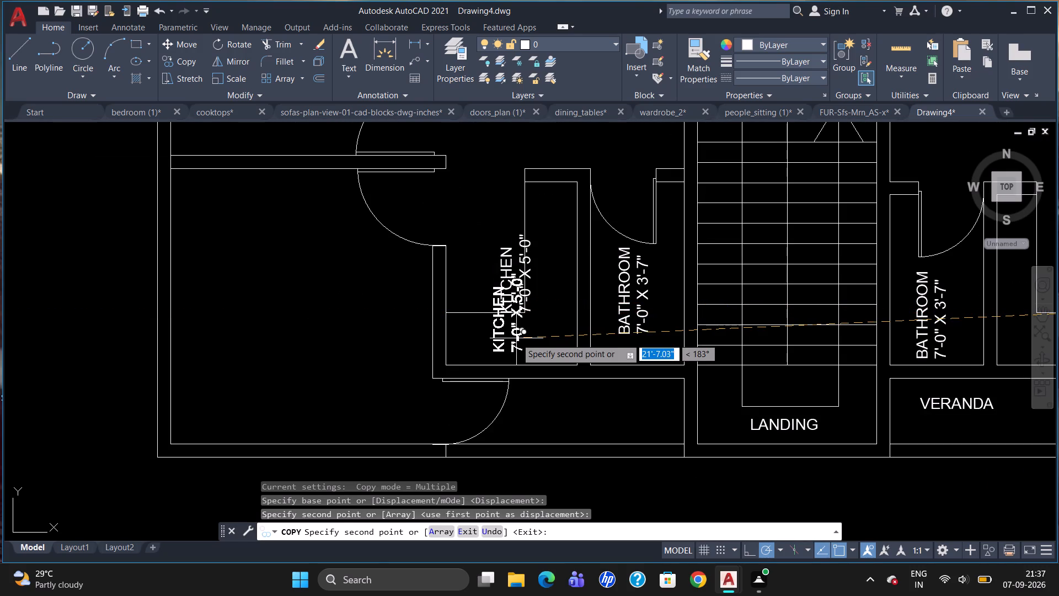
key(Escape)
Add a multiline text label VERANDA with 5" text height in the narrow space south of the west kitchen and bathroom.
scroll(532, 364, down, 1)
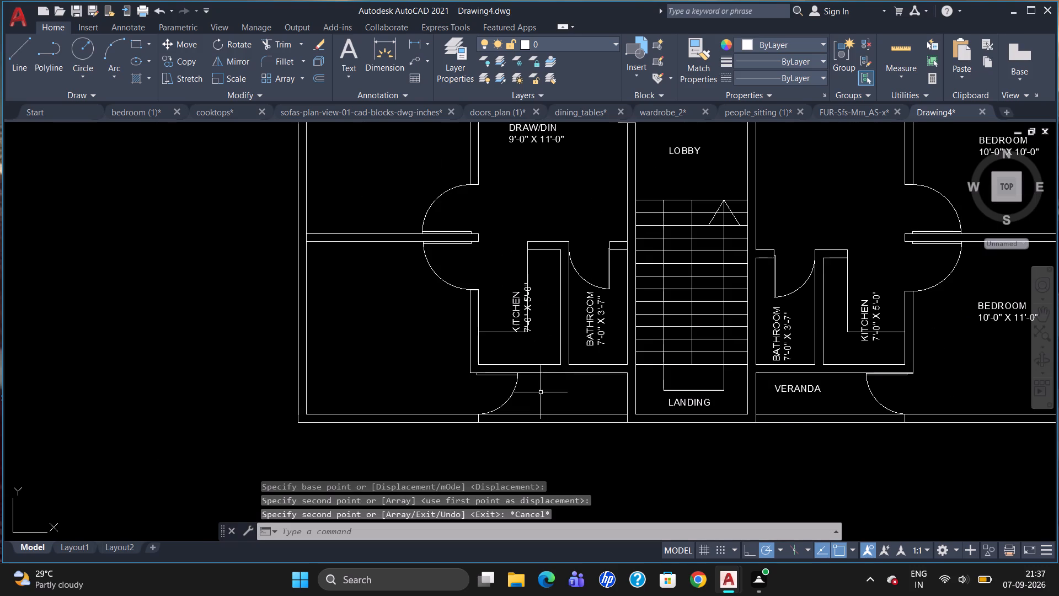
key(t)
key(Return)
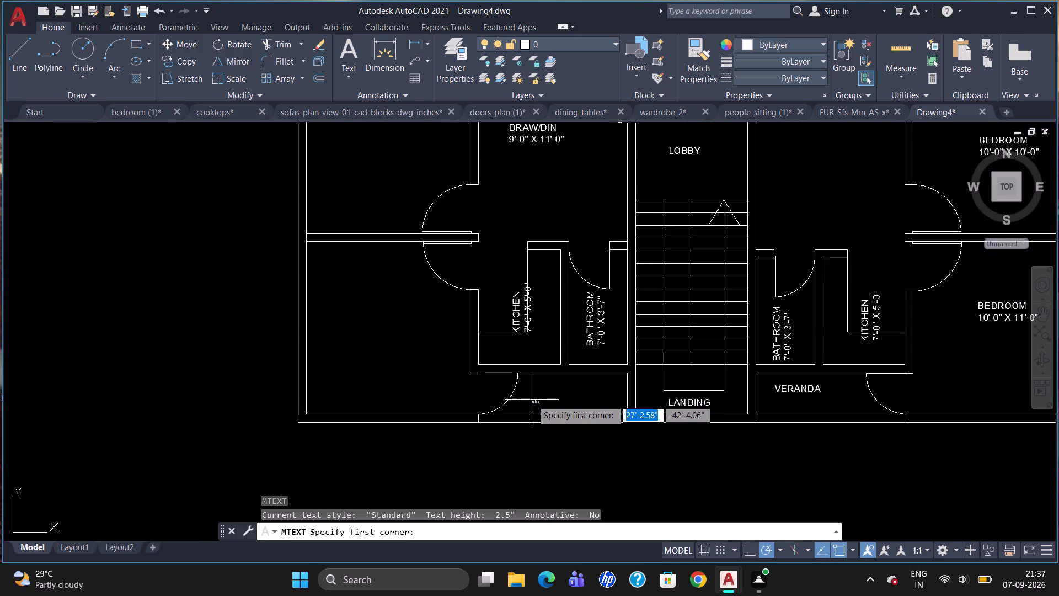
scroll(532, 400, up, 1)
drag(527, 380, 529, 390)
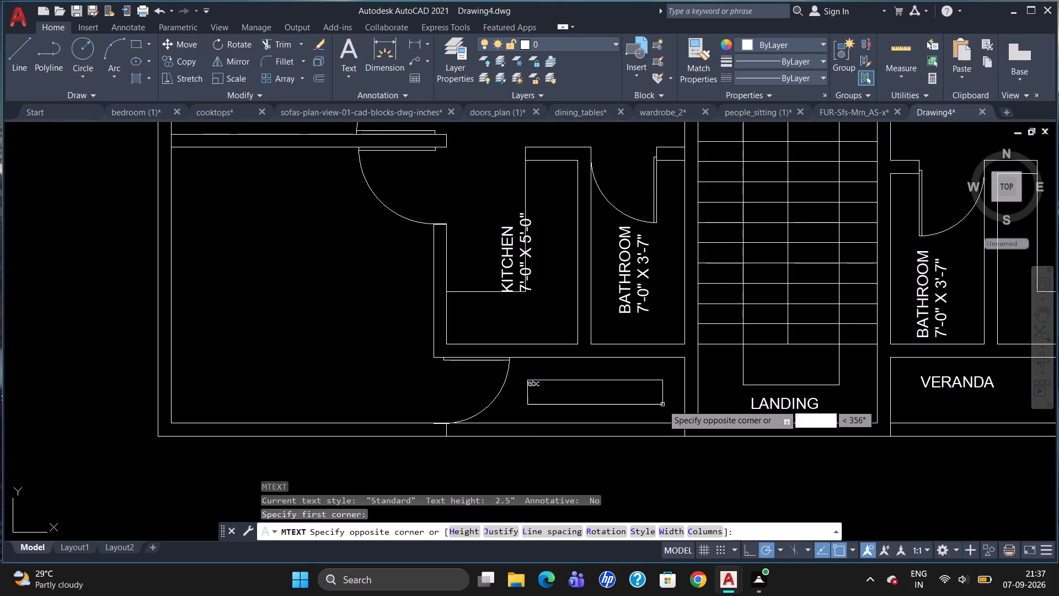
click(664, 404)
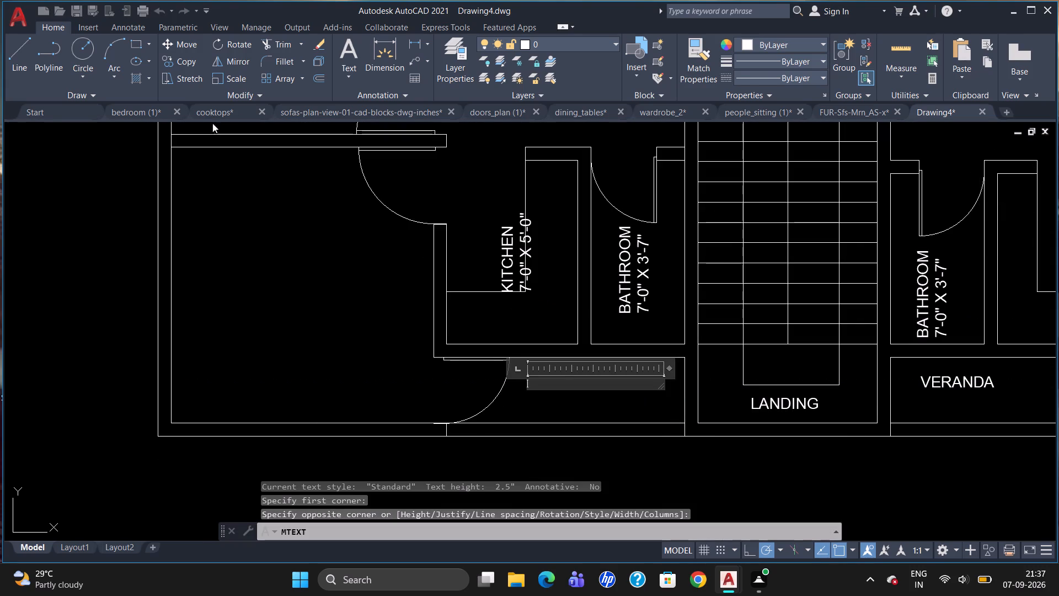
click(176, 60)
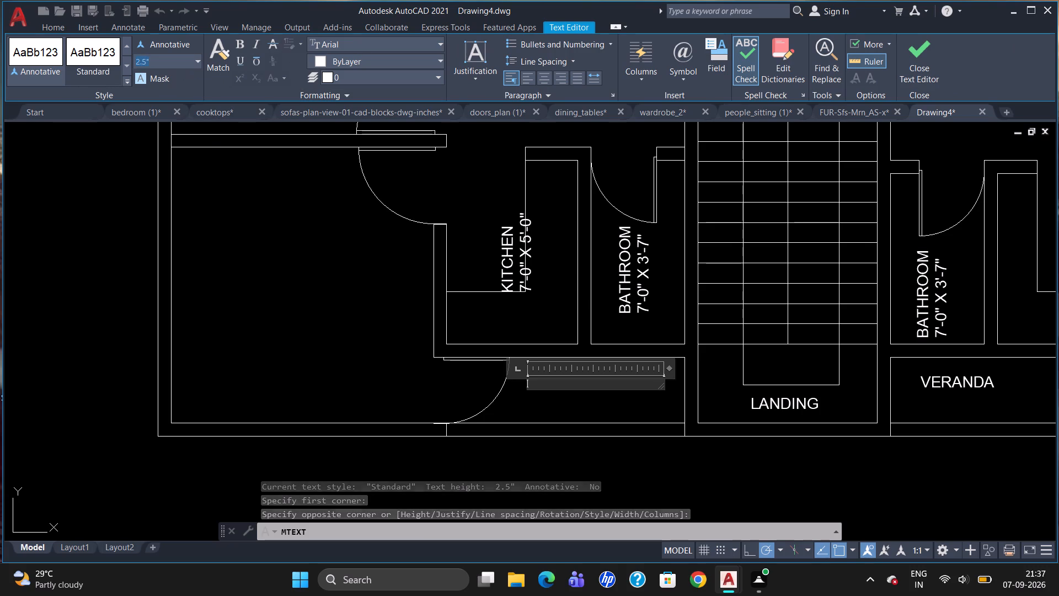
key(BackSpace)
key(5)
key(Return)
text(VERA)
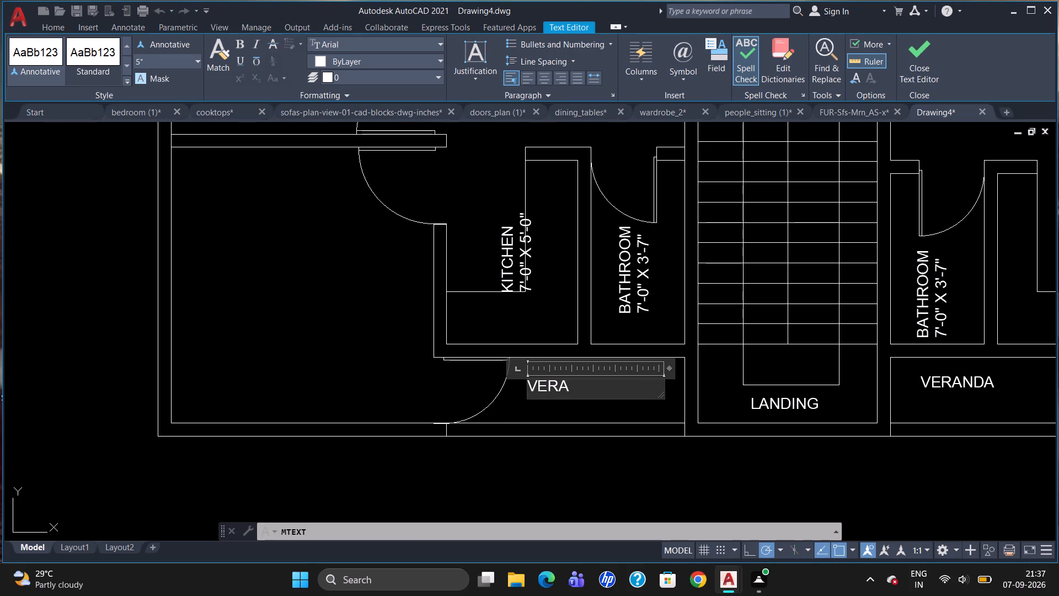
text(NDA)
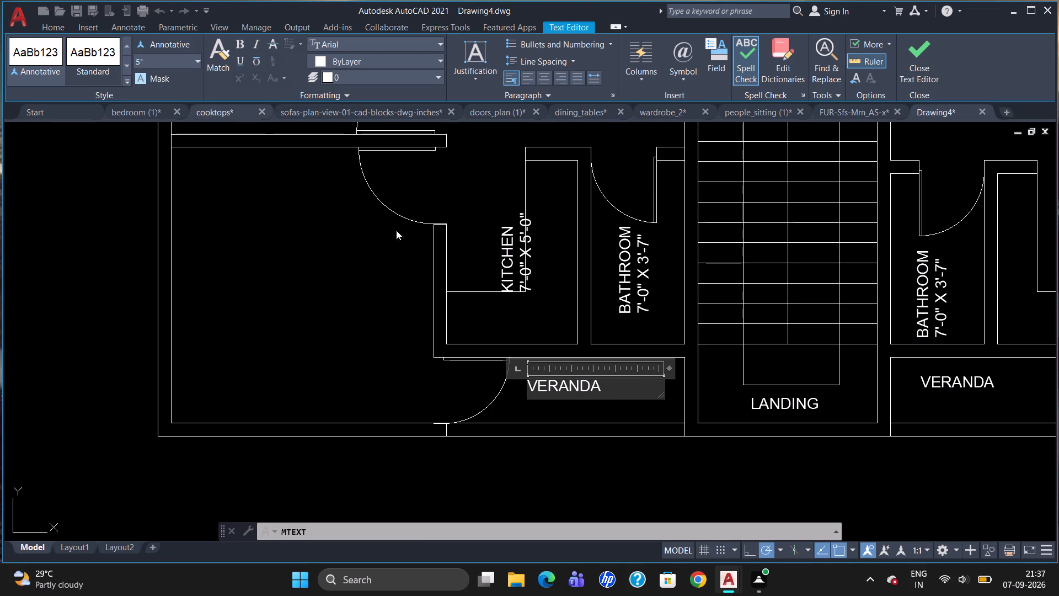
click(582, 442)
key(Escape)
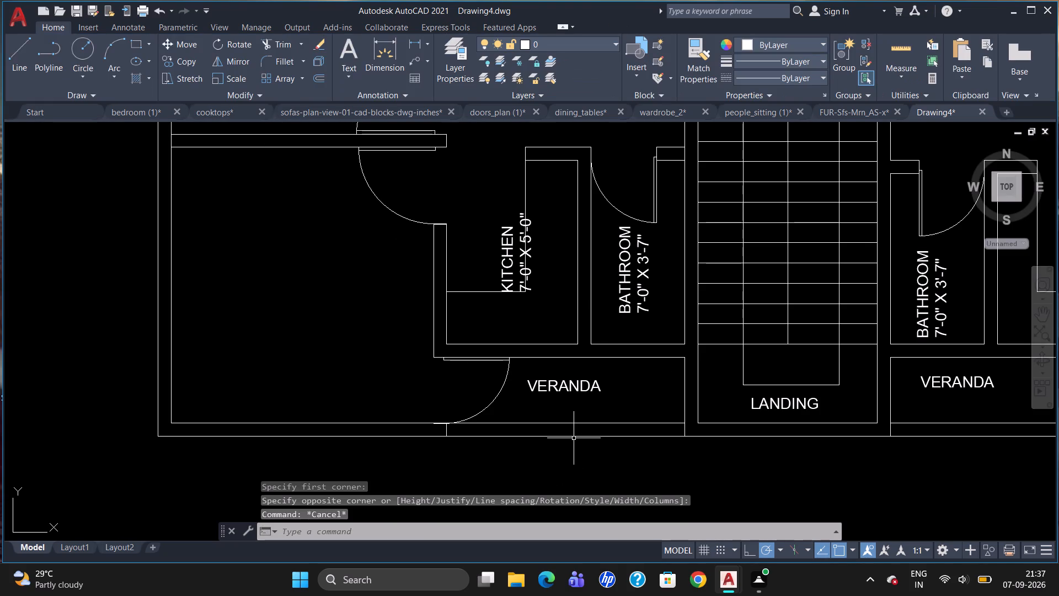
Draw lines for a 1' wide by 2' deep recess in the southwest inner corner of the southwest room.
scroll(573, 431, down, 1)
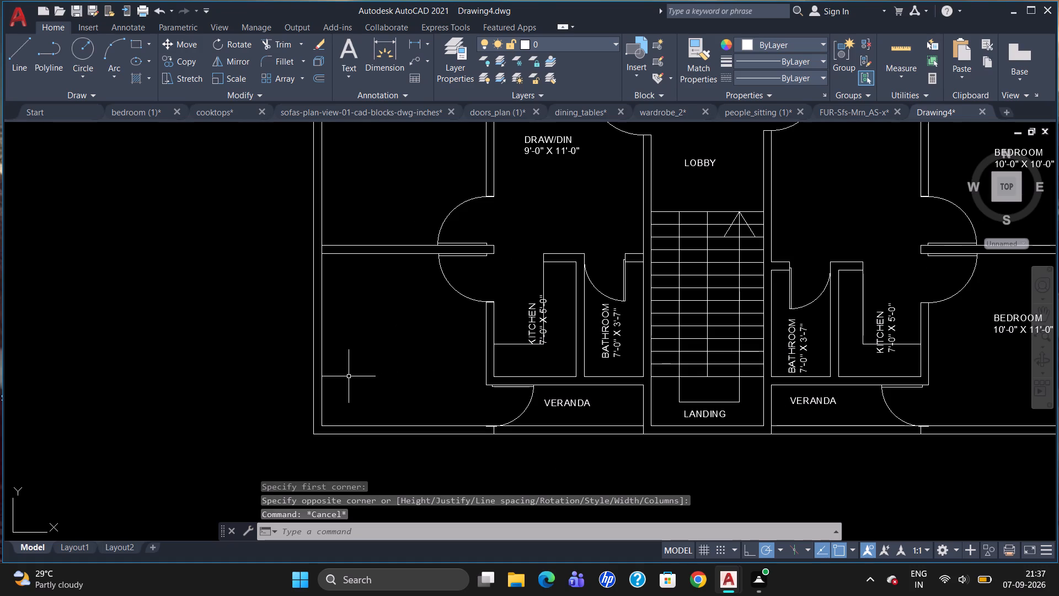
scroll(285, 398, up, 1)
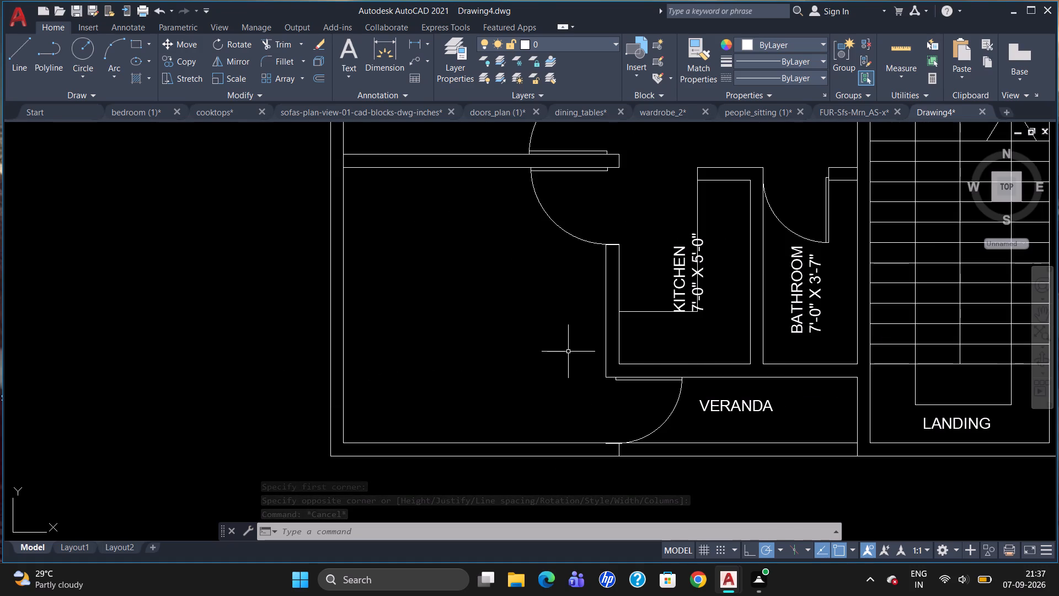
scroll(569, 358, down, 1)
key(l)
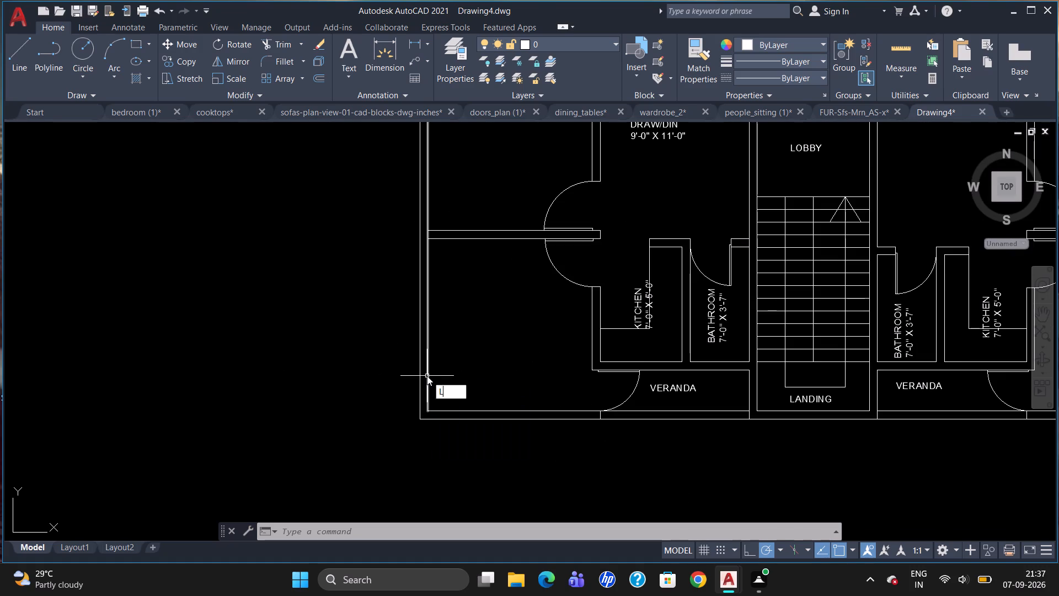
key(Return)
text(TK)
key(Return)
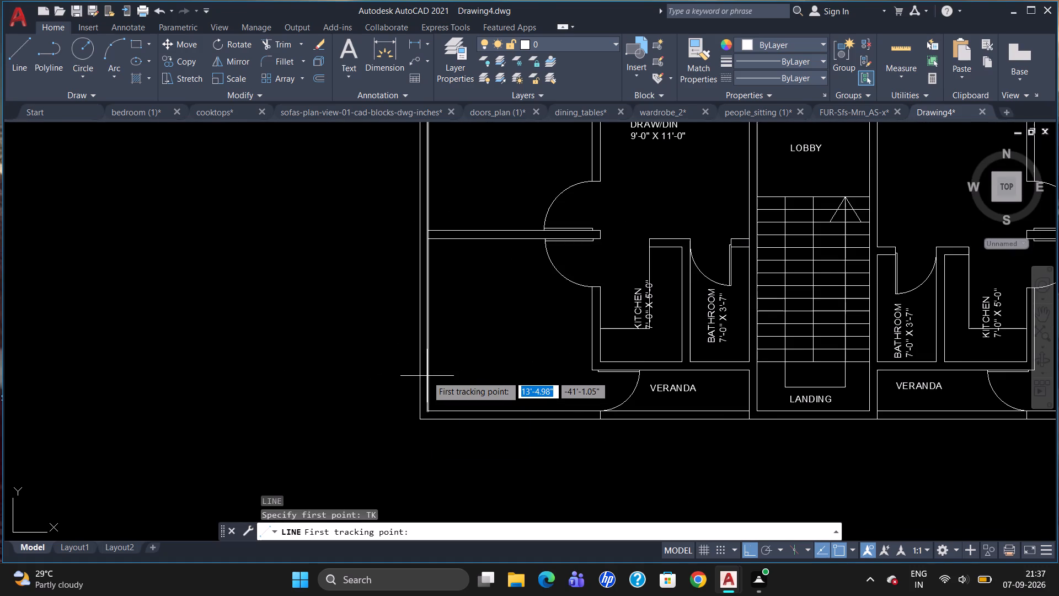
click(427, 412)
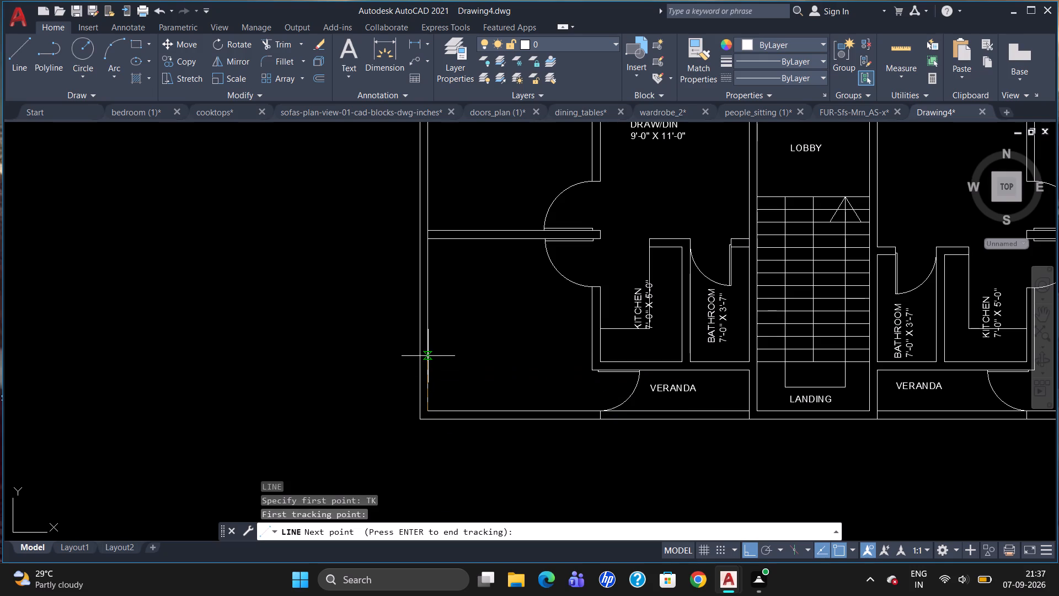
text(2')
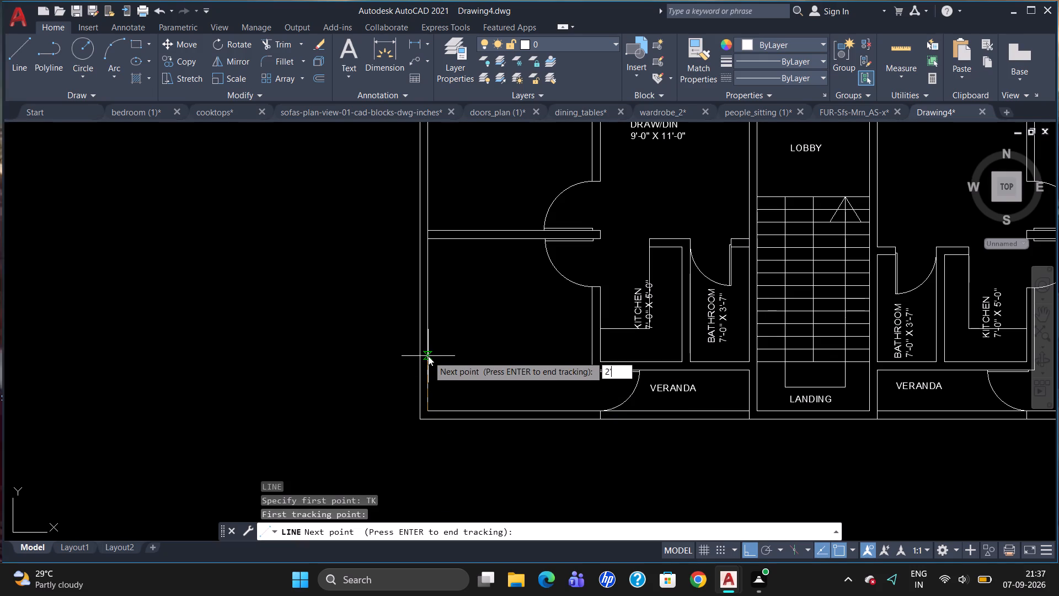
key(Return)
key(Return)
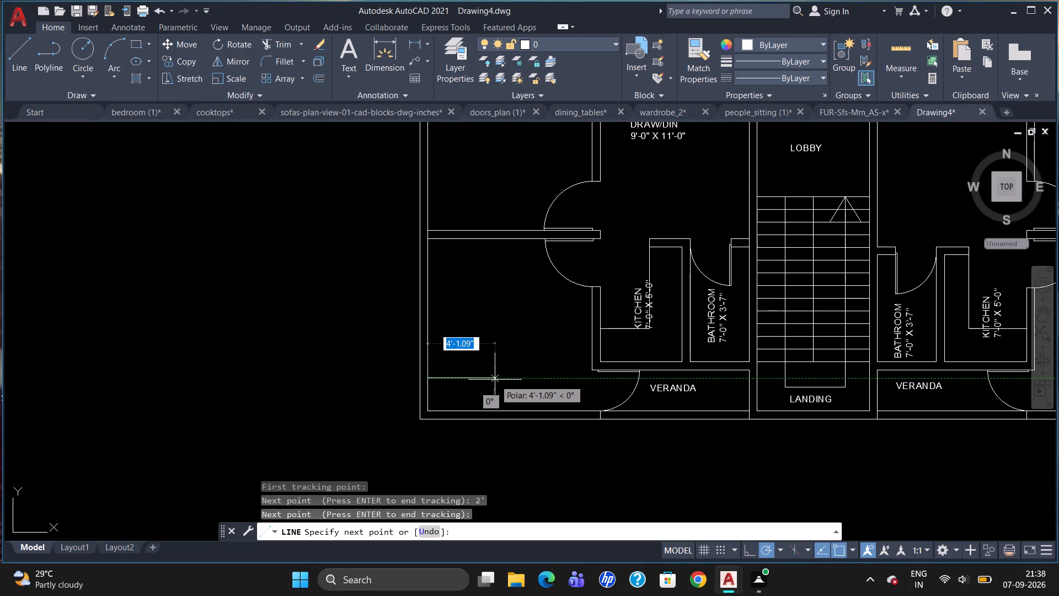
text(1')
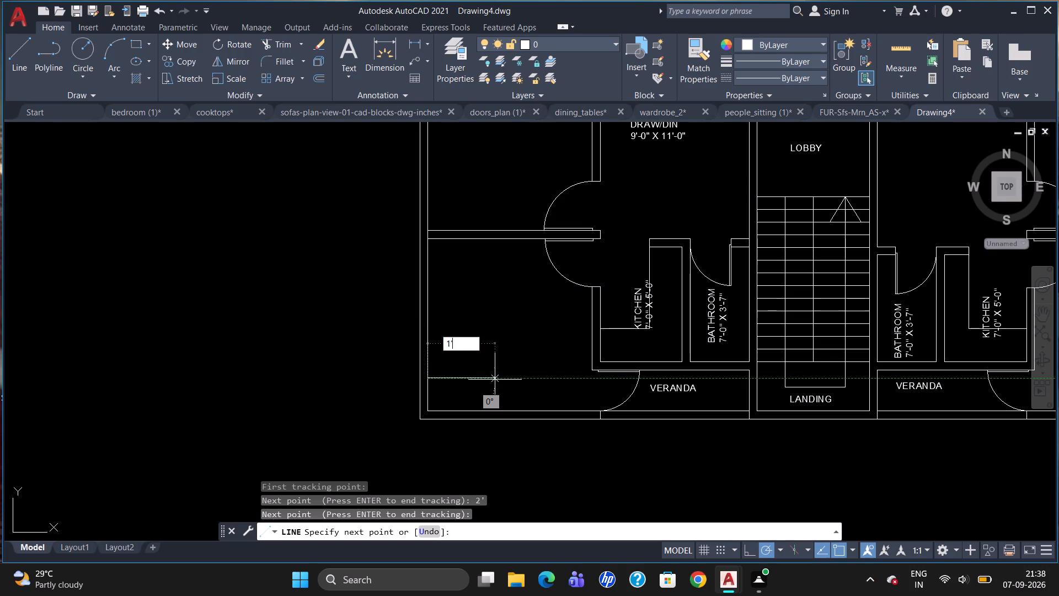
key(Return)
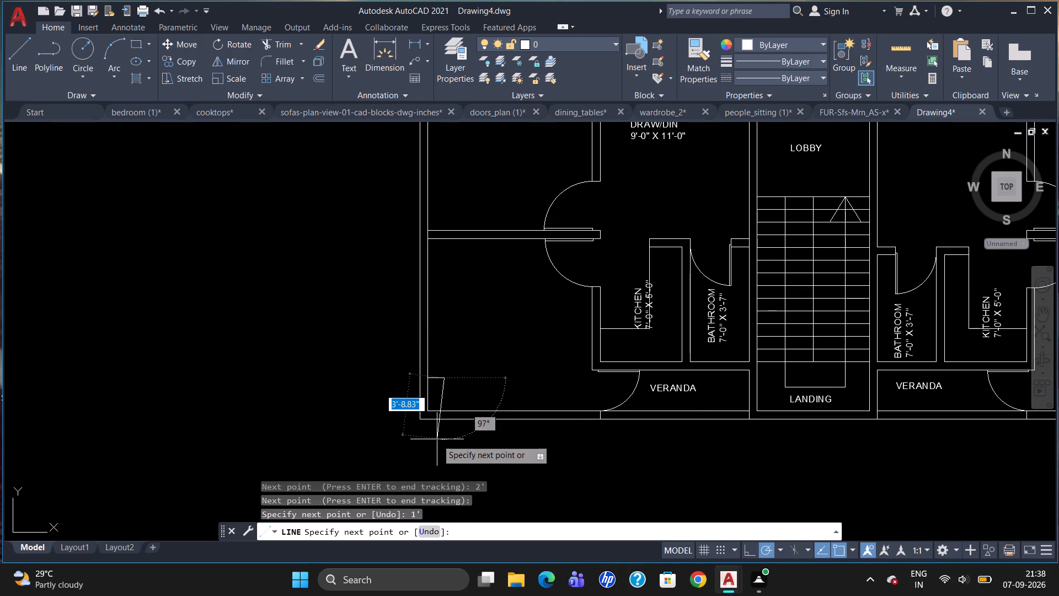
scroll(437, 439, up, 4)
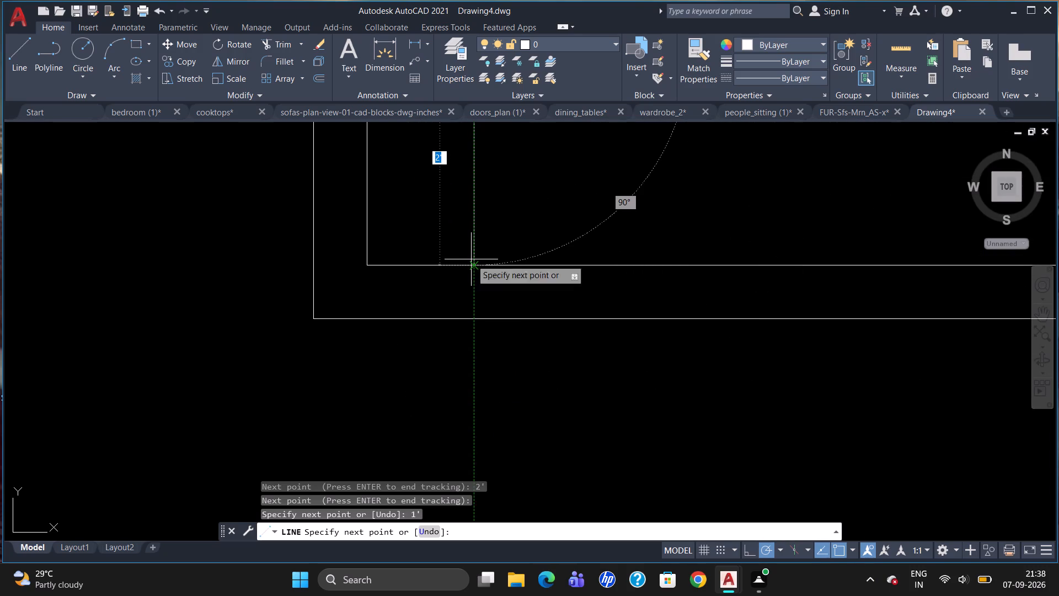
click(474, 265)
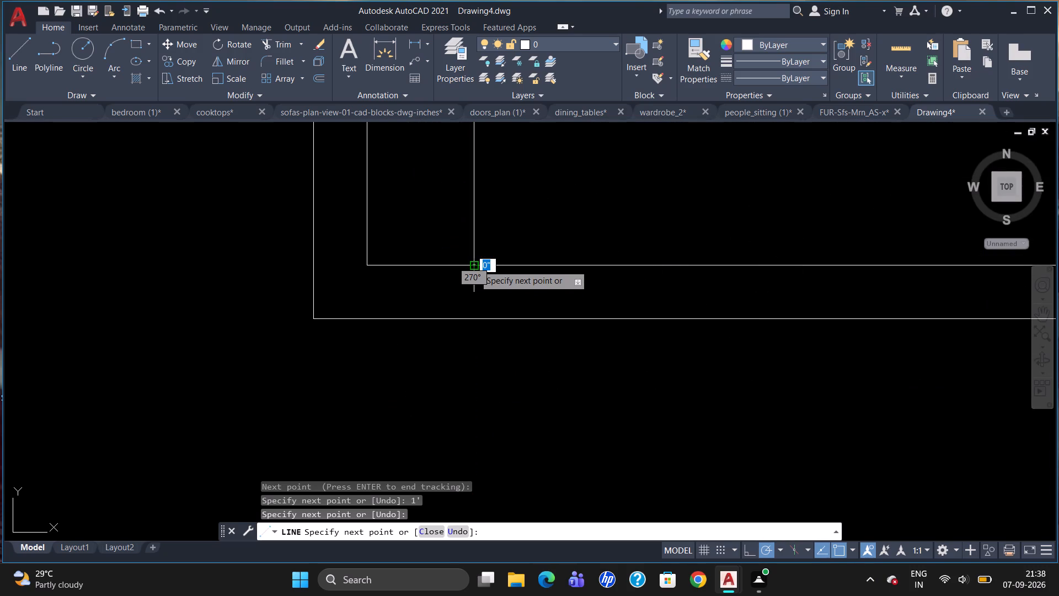
key(Escape)
Offset the recess's north line 6" northward and close the east end between the two lines.
scroll(482, 310, down, 1)
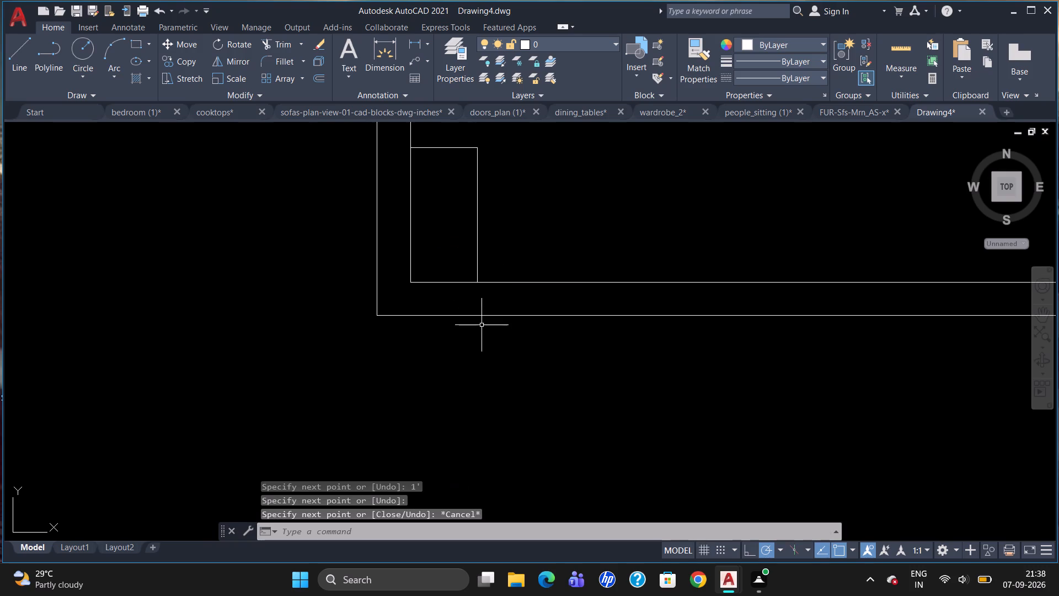
scroll(457, 233, down, 2)
scroll(458, 178, up, 2)
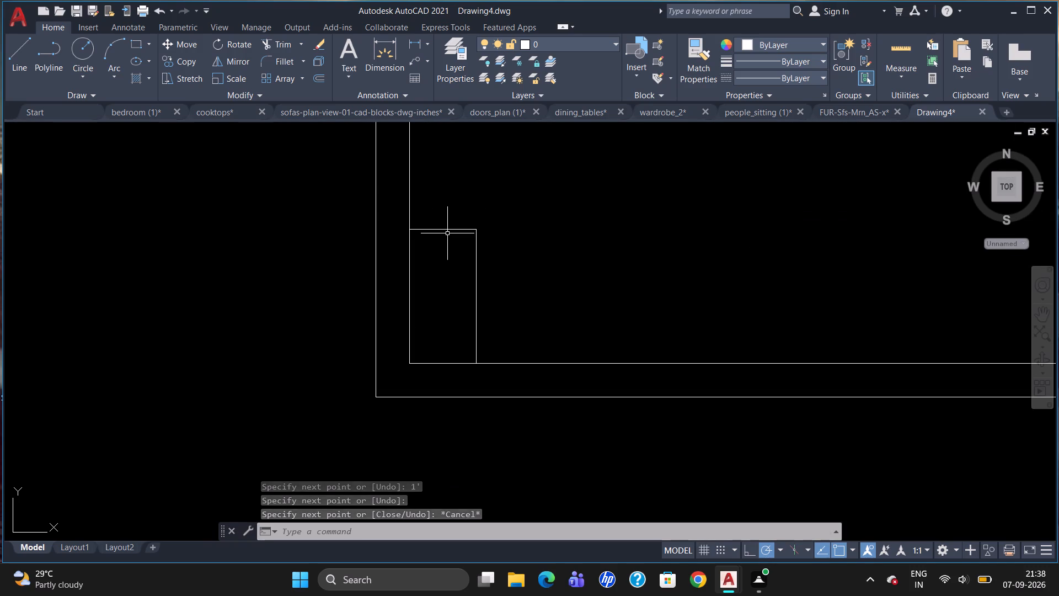
key(o)
key(Return)
text(6")
key(Return)
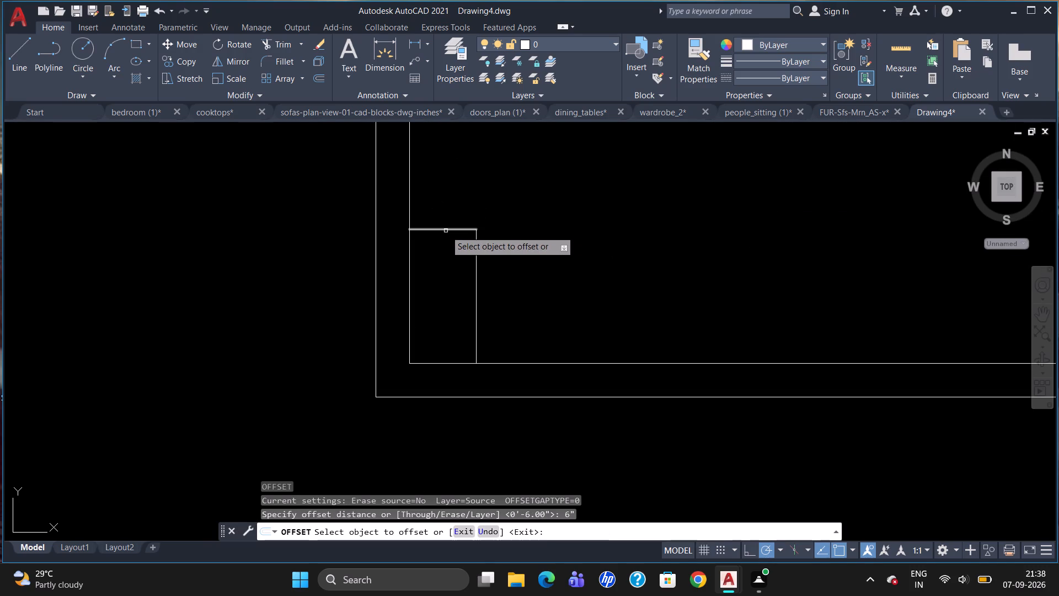
click(429, 230)
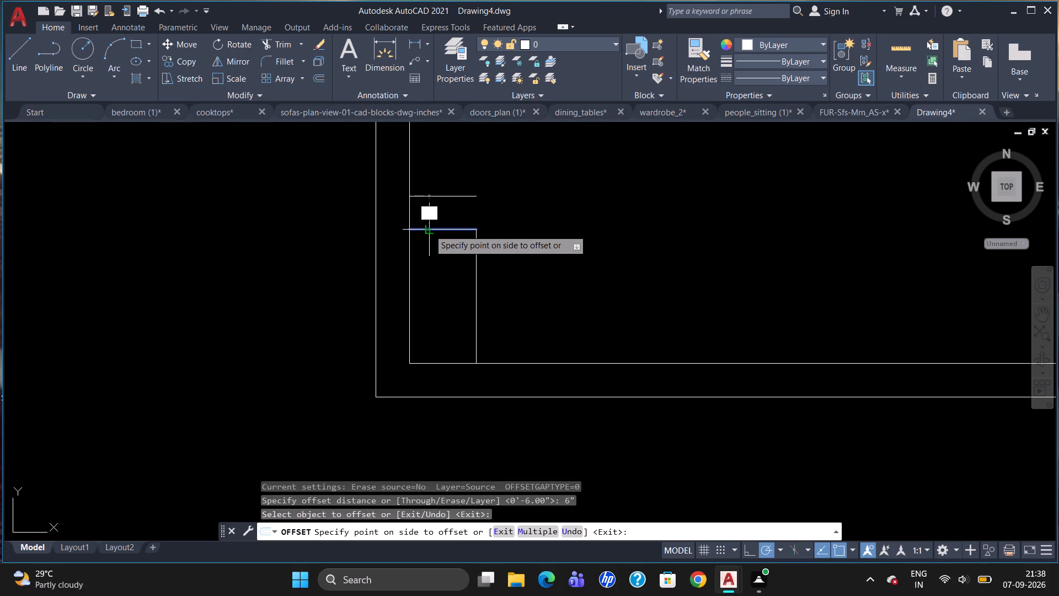
click(433, 220)
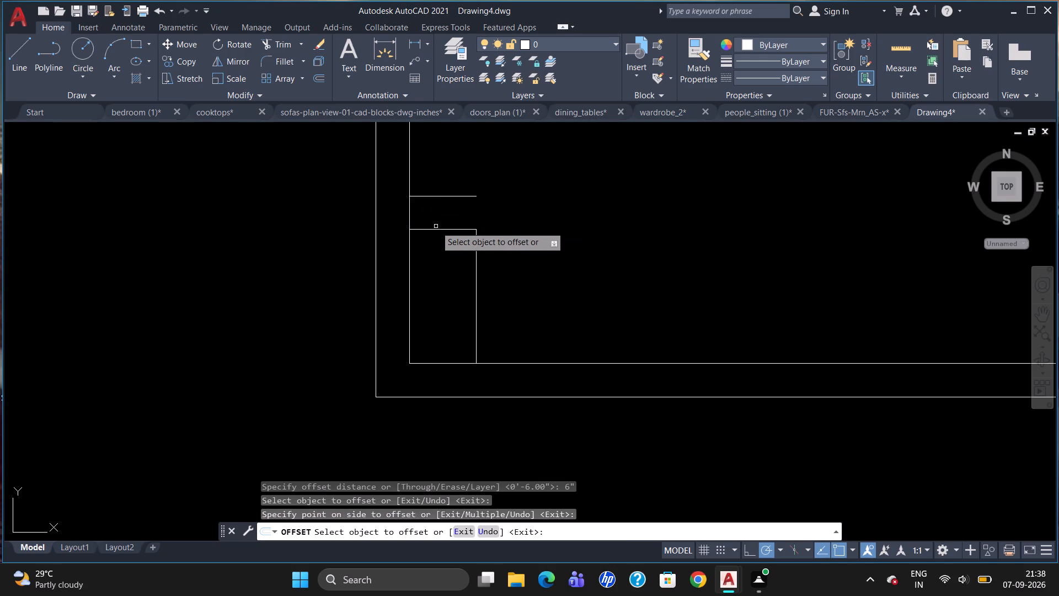
key(Escape)
key(l)
key(Return)
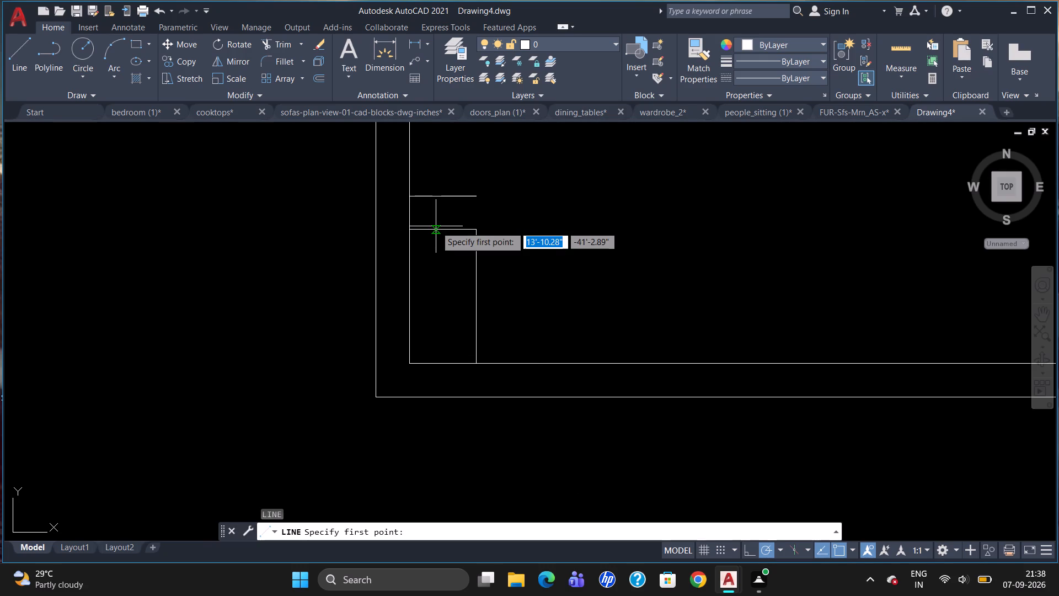
click(472, 198)
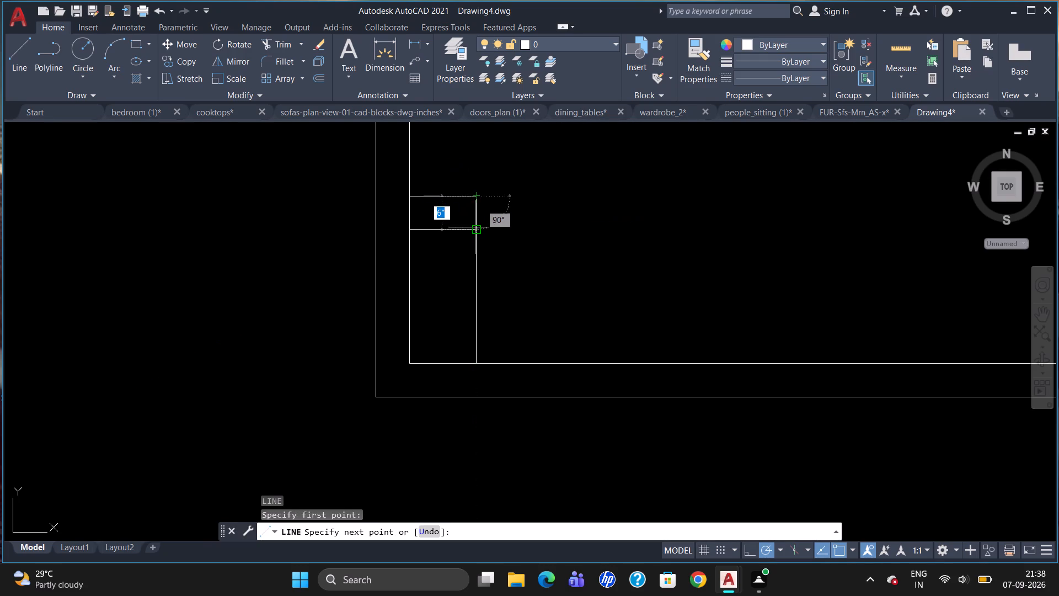
click(476, 231)
key(Escape)
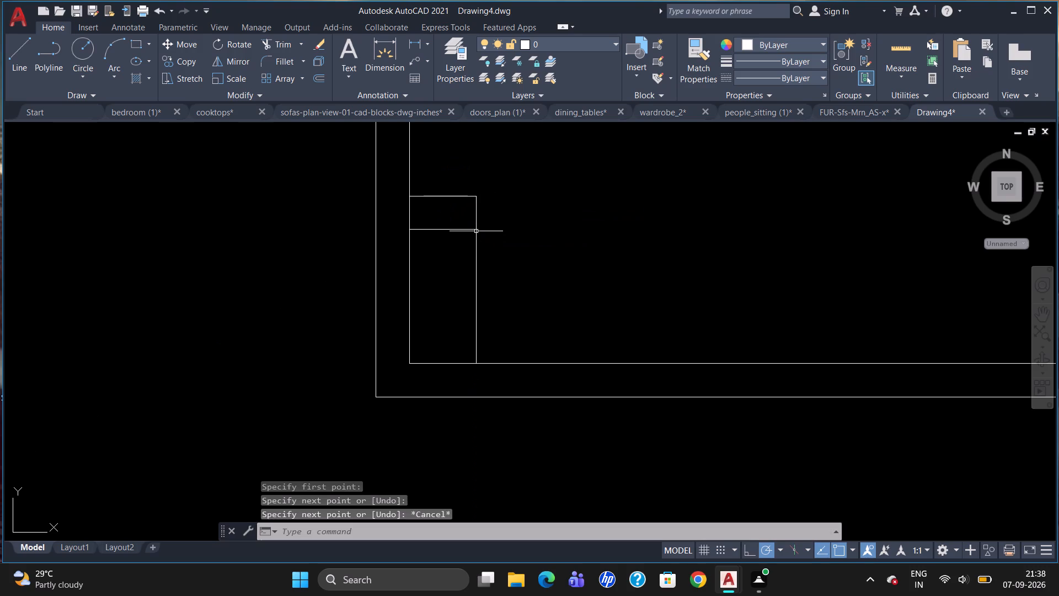
Trim the inner west wall line between the two 6" spaced lines so the stub joins the wall.
text(TR)
key(Return)
key(Return)
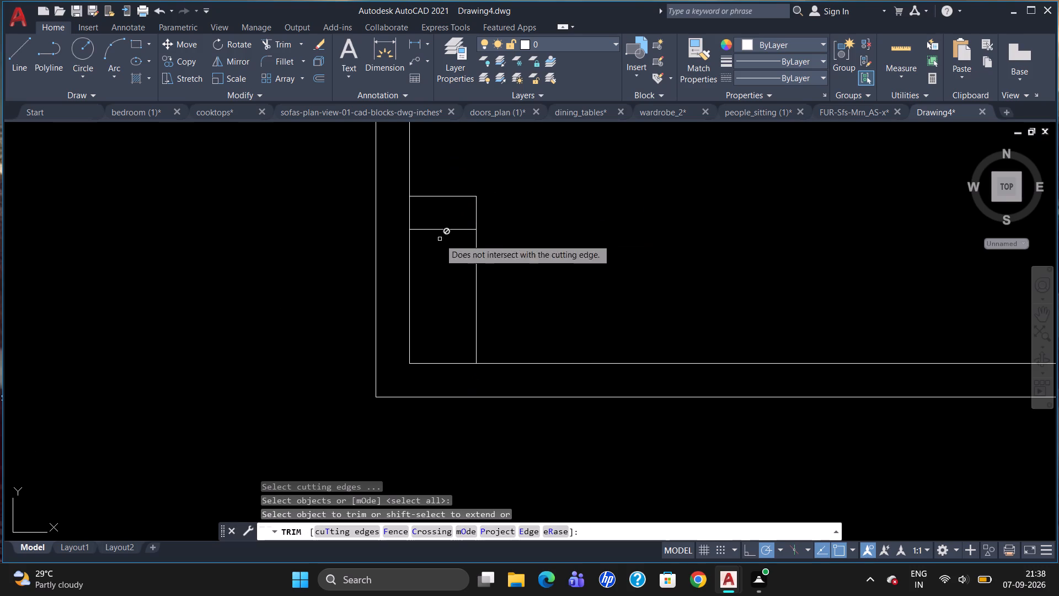
click(408, 209)
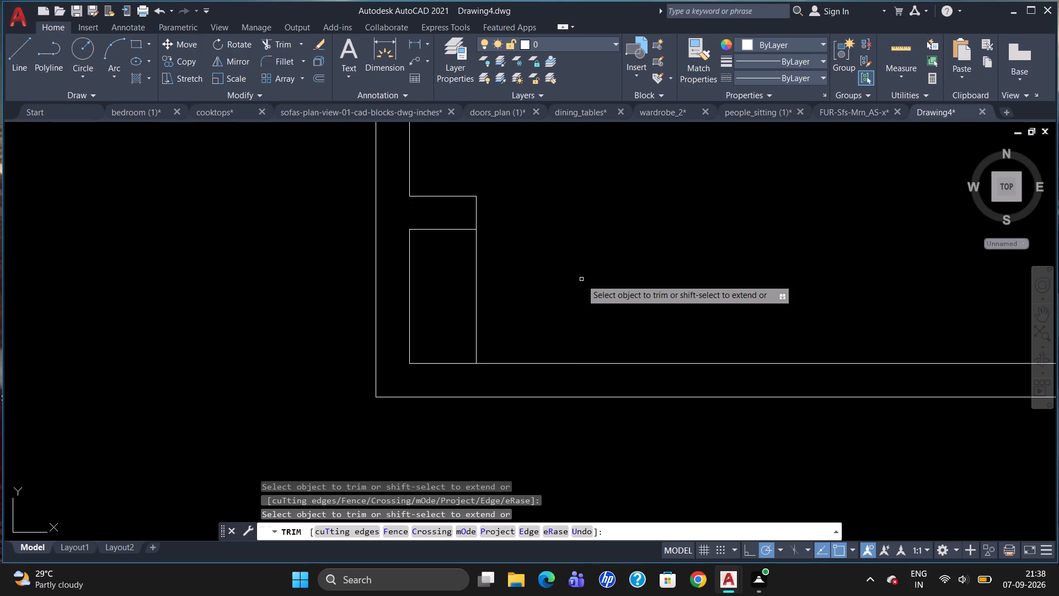
key(Escape)
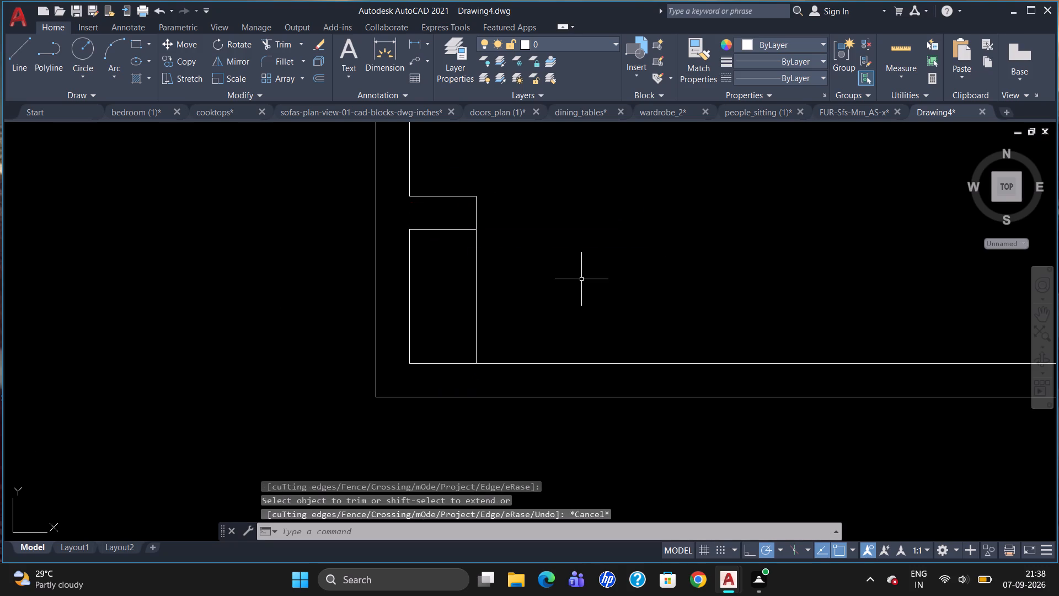
Add a multiline text label BEDROOM 10'-0" X 11'-0" with 5" text height in the southwest room.
scroll(510, 344, down, 2)
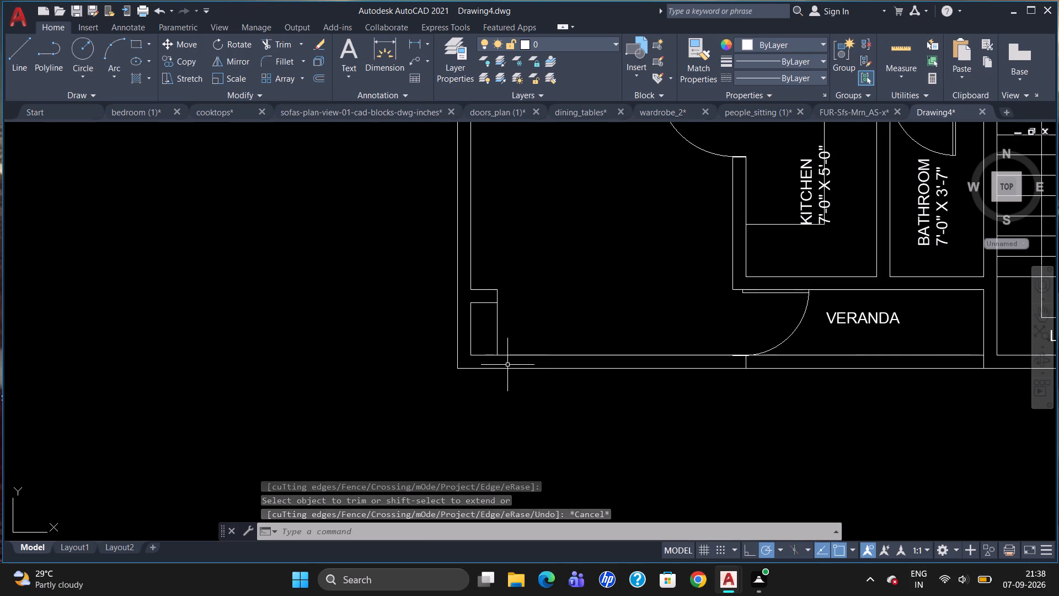
scroll(559, 339, down, 1)
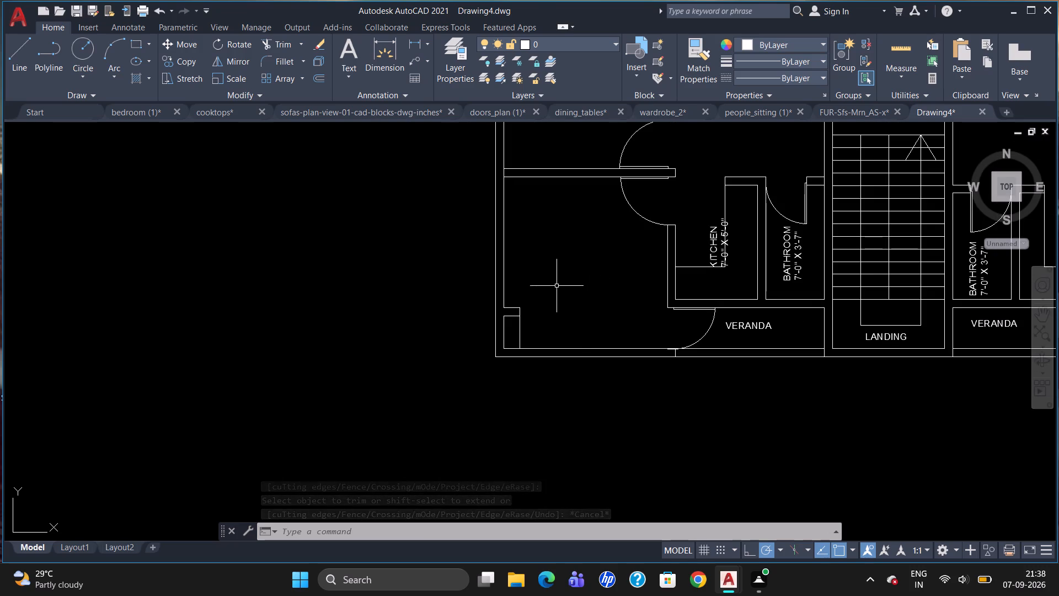
scroll(557, 329, down, 1)
scroll(592, 254, up, 1)
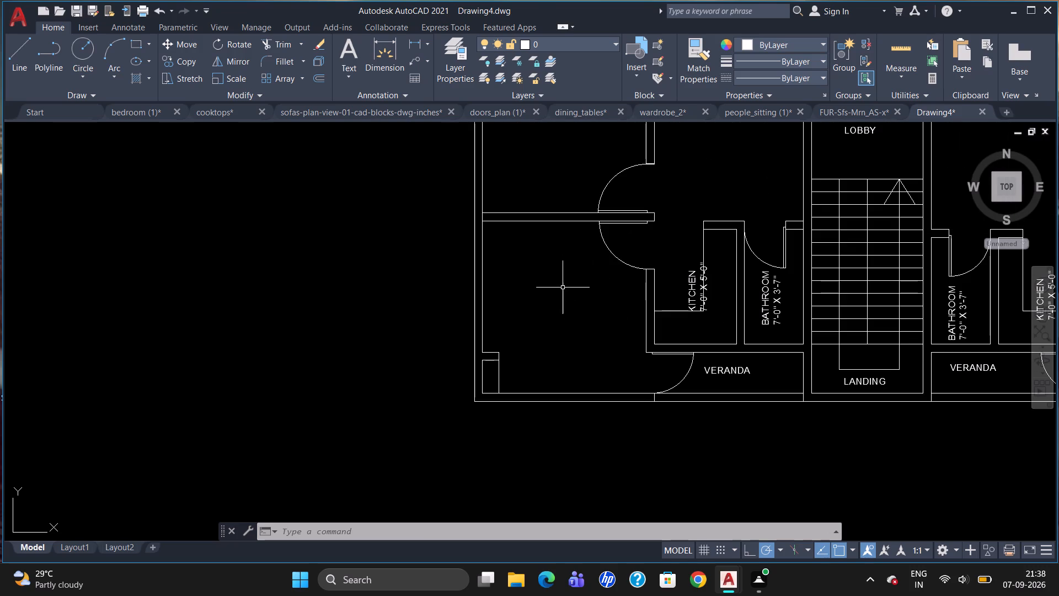
key(t)
key(Return)
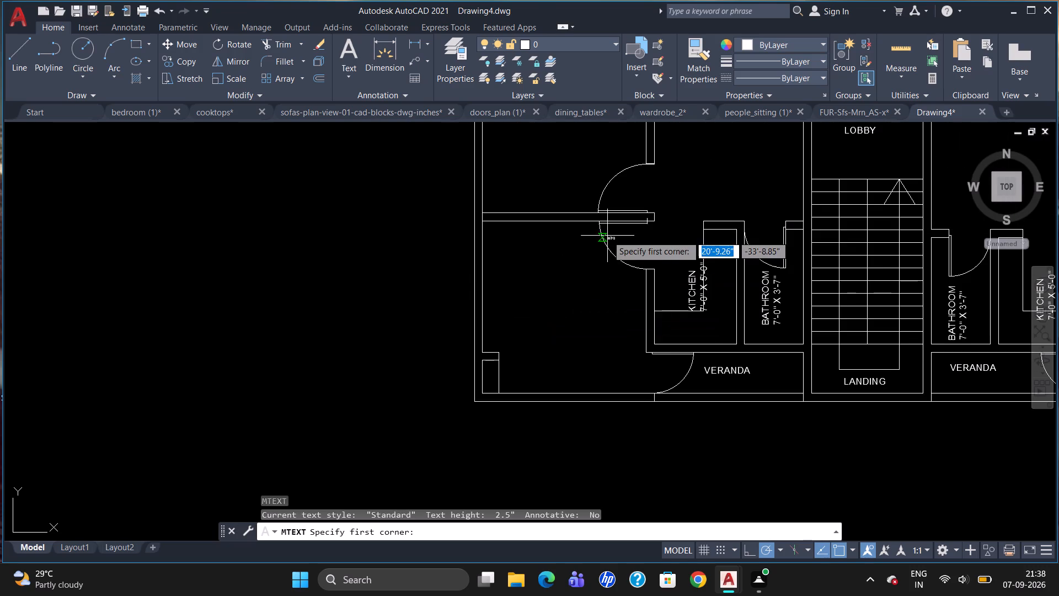
drag(502, 287, 504, 297)
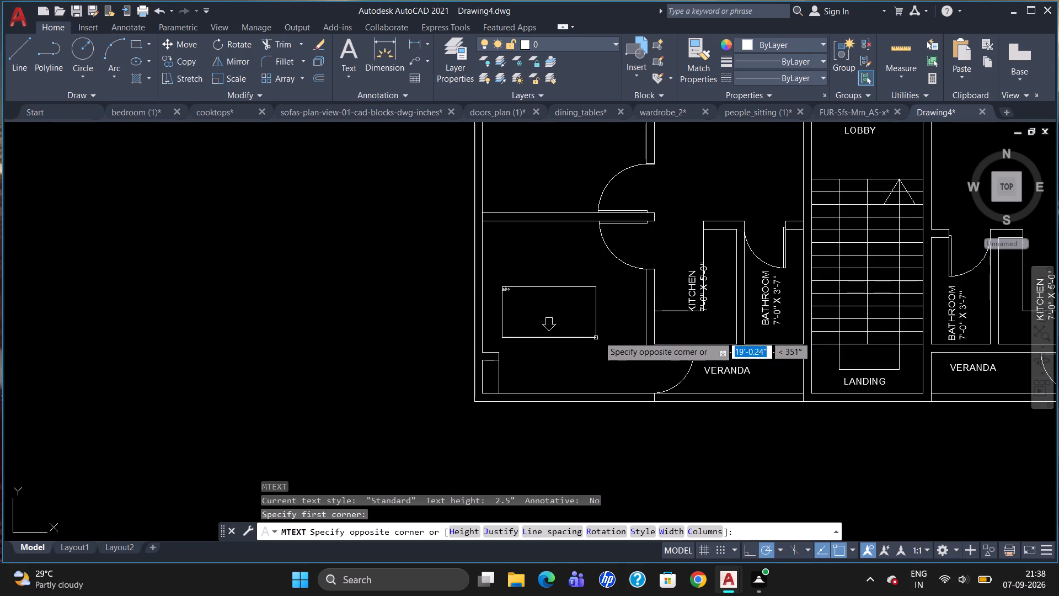
click(611, 331)
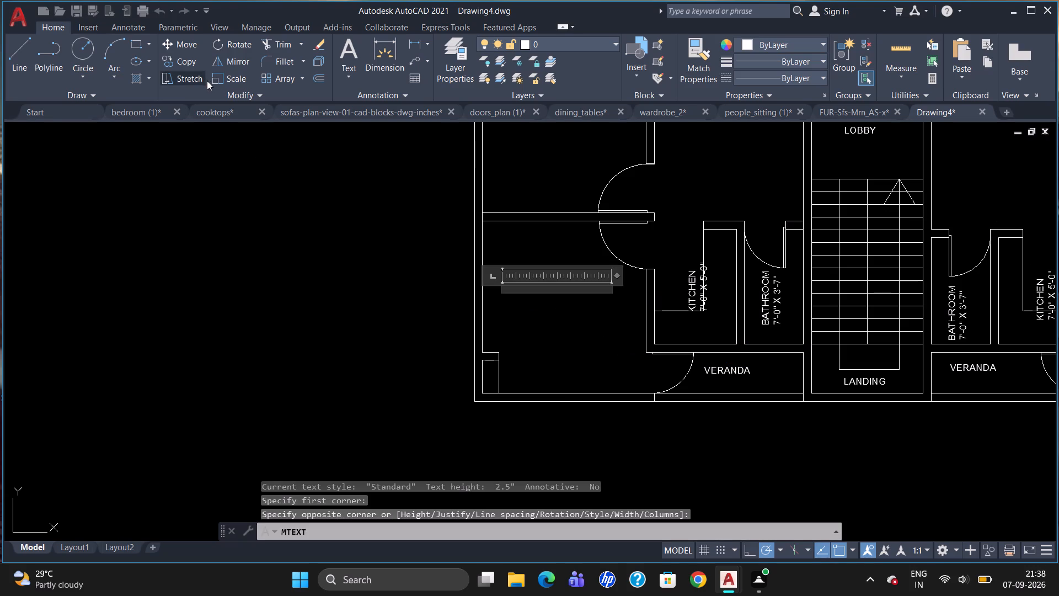
click(184, 64)
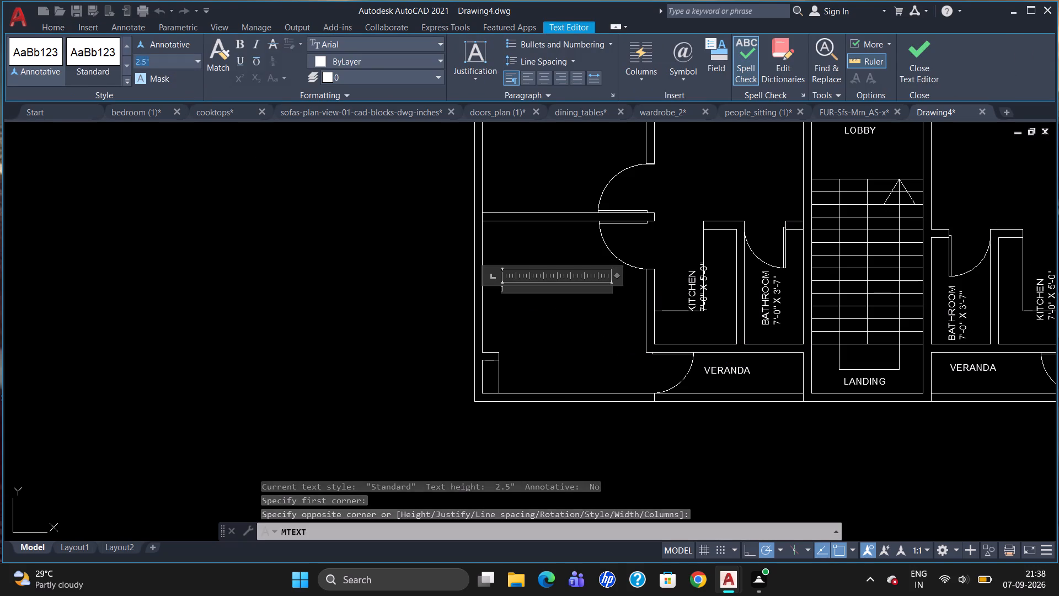
key(BackSpace)
key(5)
key(Return)
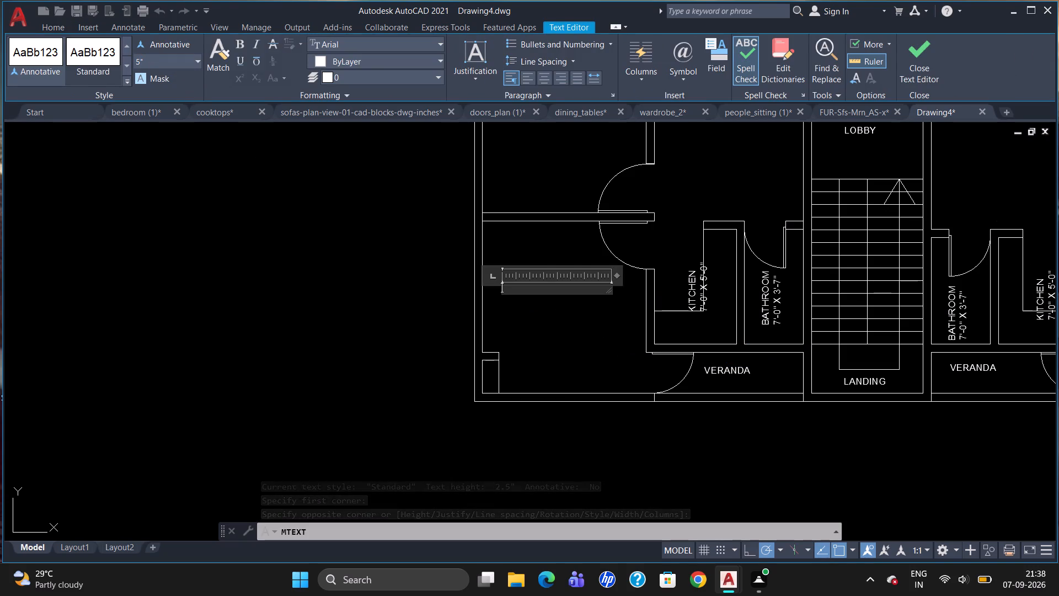
text(BEDROOM)
key(Return)
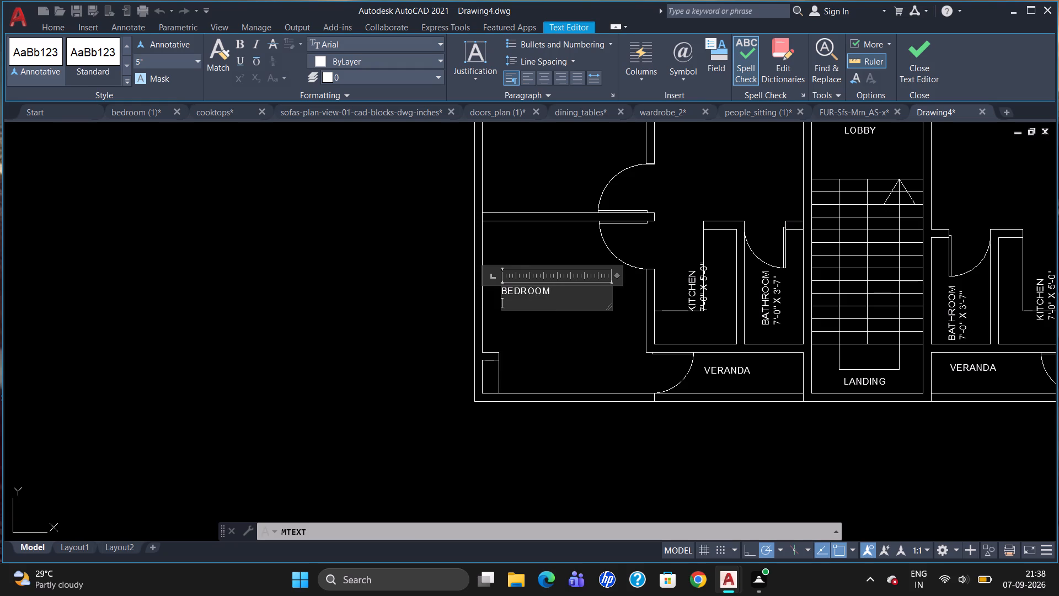
text(10'-0)
text(" X)
key(space)
text(11'-0")
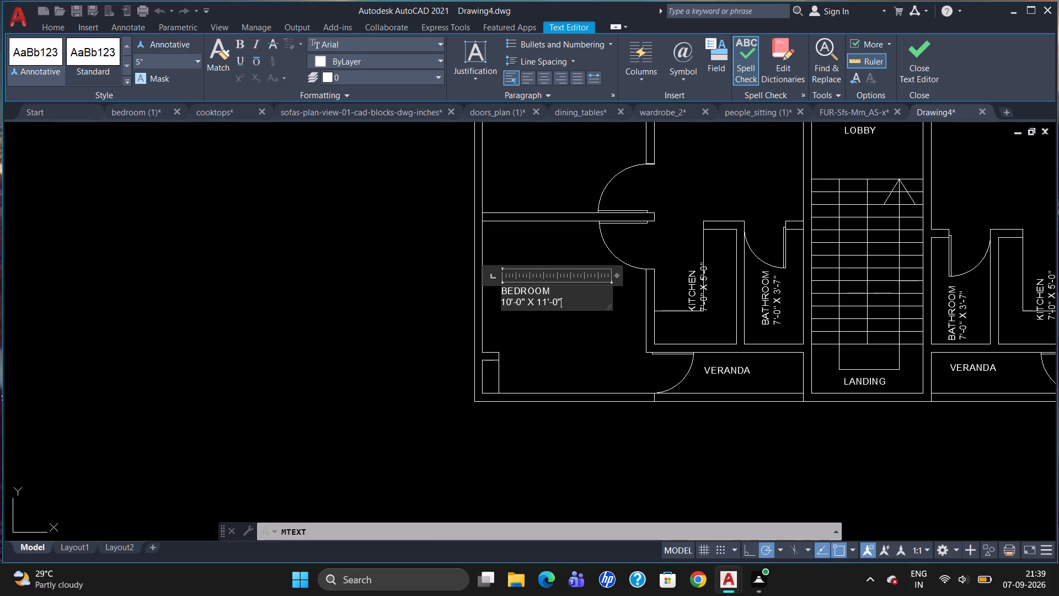
click(520, 332)
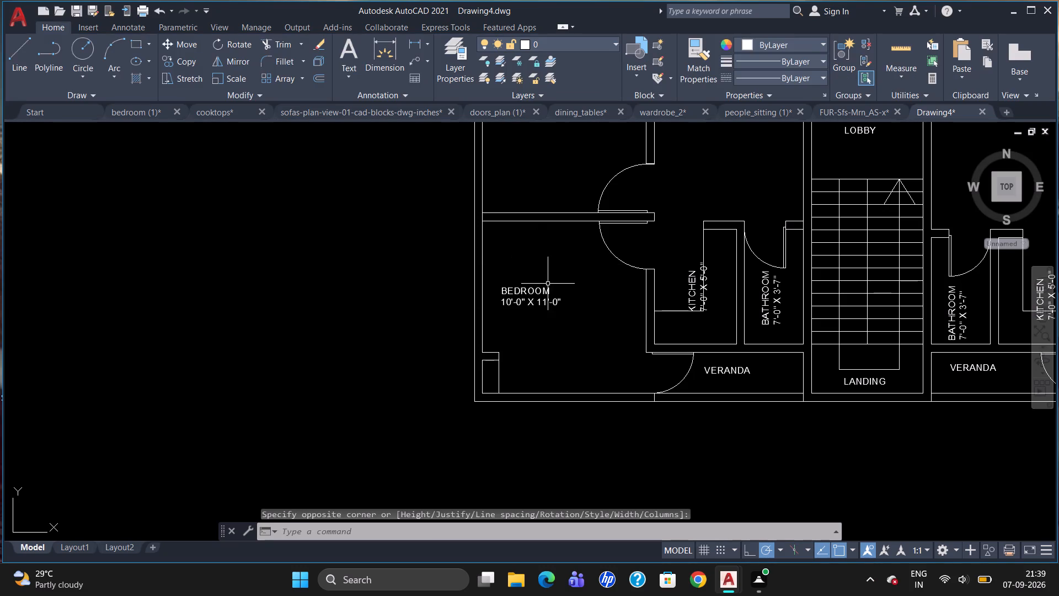
Shift the BEDROOM 10'-0" X 11'-0" label in the southwest room slightly east.
click(533, 288)
drag(501, 287, 506, 289)
click(517, 287)
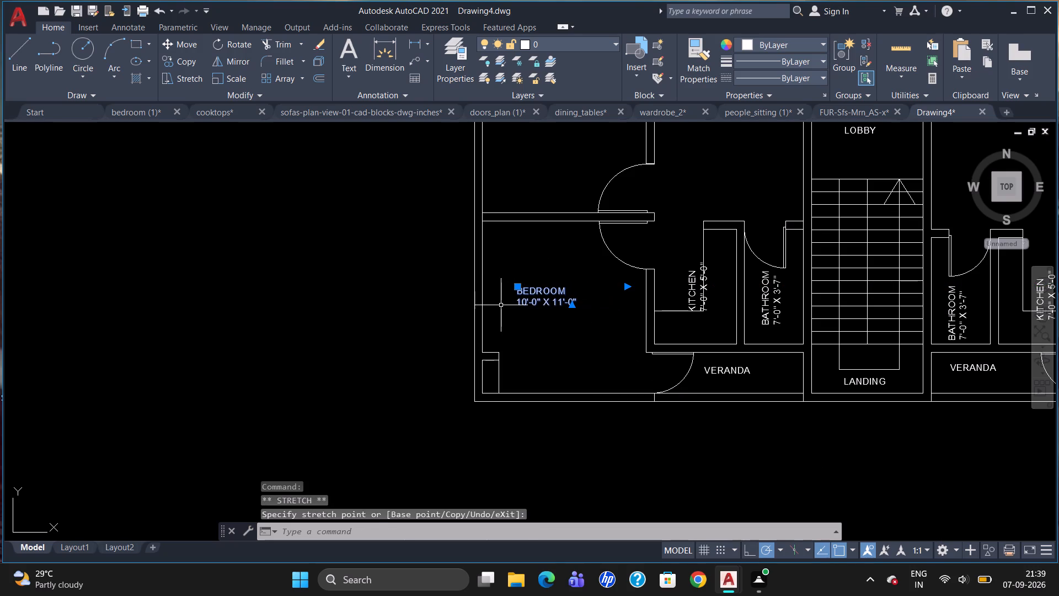
key(Escape)
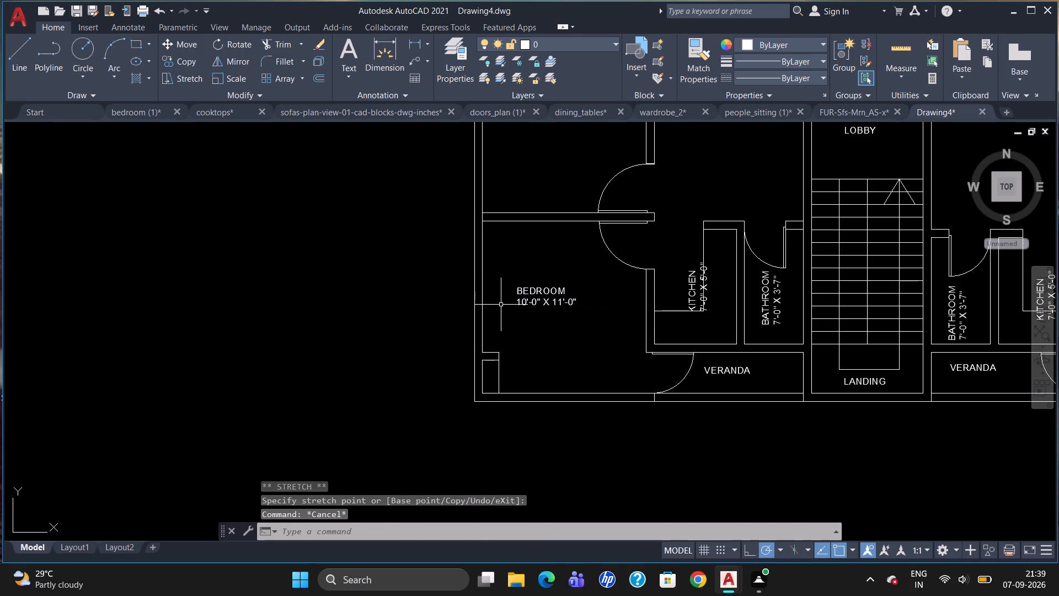
Trim the inner west wall line between the two partition lines at the north side of the southwest bedroom.
text(TR)
key(Return)
key(Return)
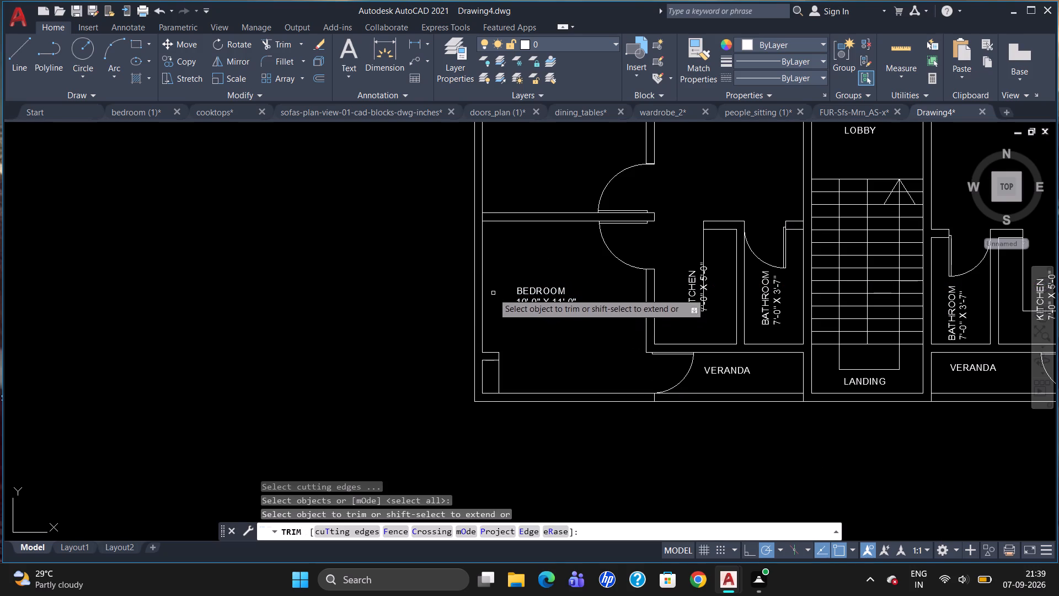
click(483, 215)
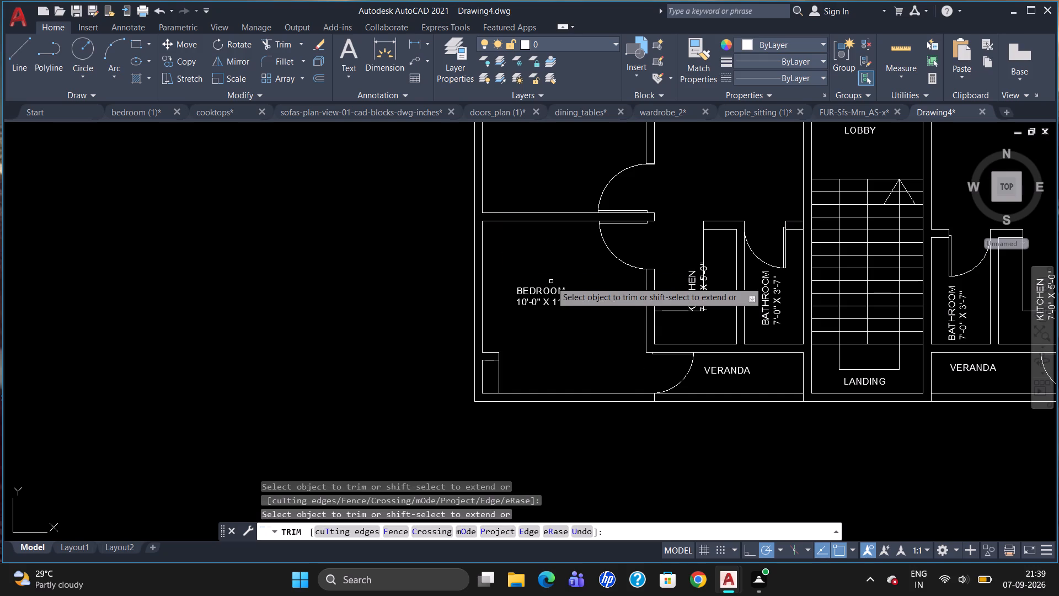
key(Escape)
Add a multiline text label BEDROOM 10'-0" X 10'-0" with 5" text height in the room north of the southwest bedroom.
scroll(553, 289, down, 1)
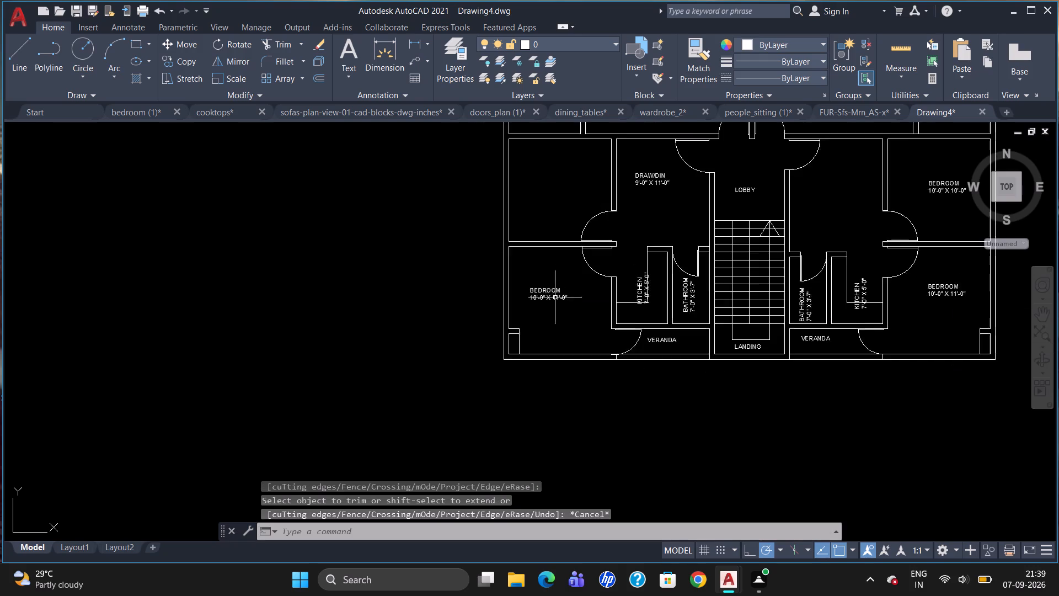
scroll(555, 299, down, 1)
scroll(593, 189, up, 2)
scroll(565, 300, down, 1)
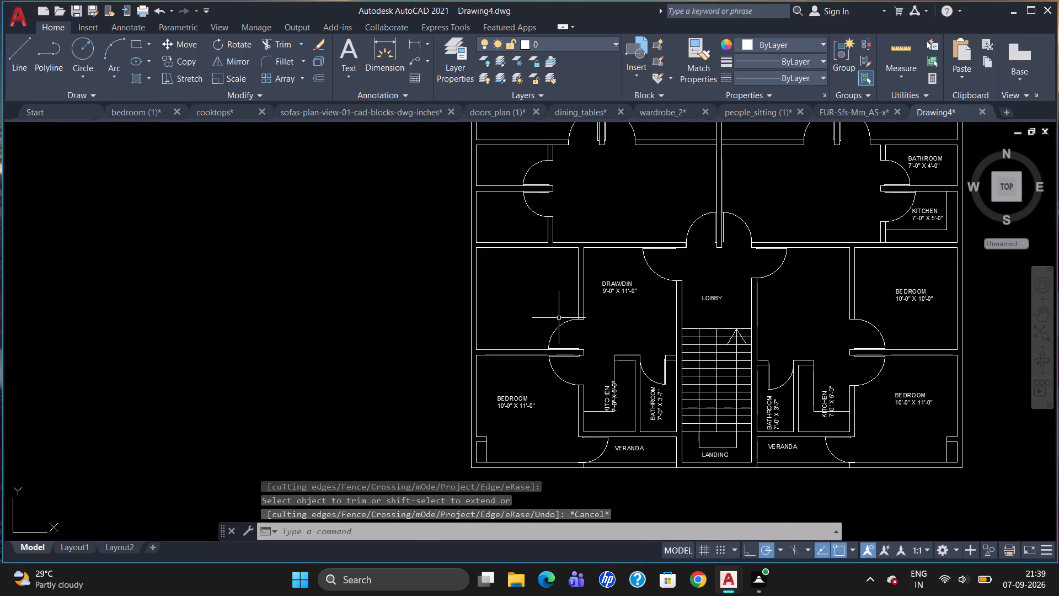
key(t)
key(Return)
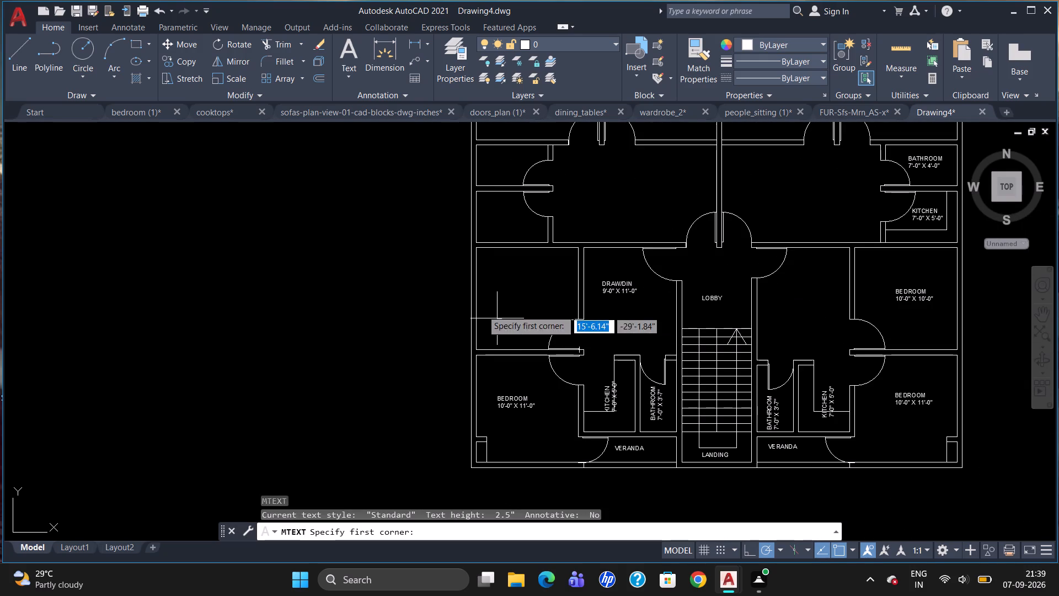
drag(489, 268, 486, 284)
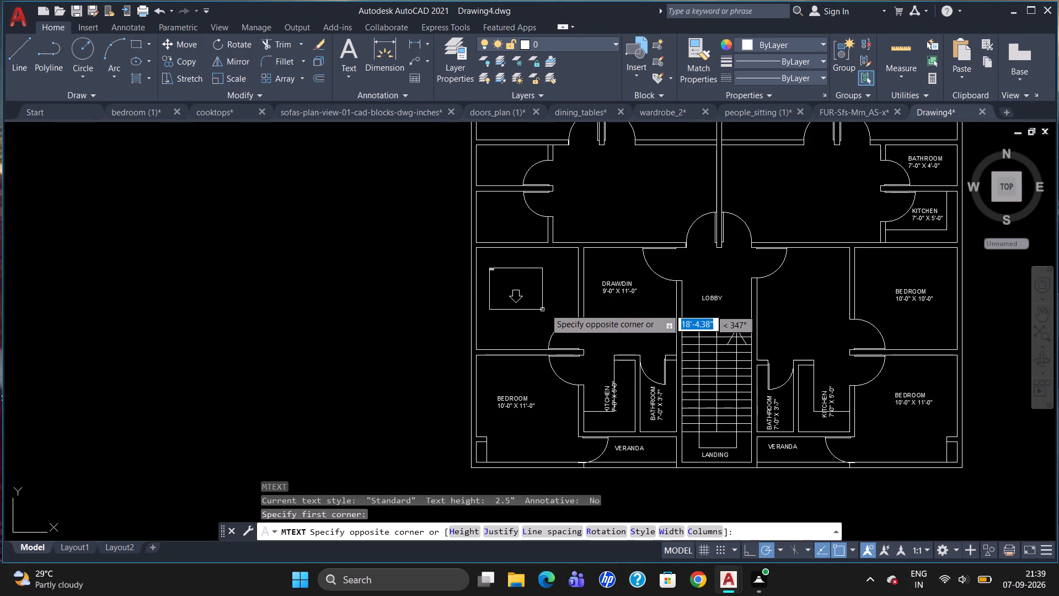
click(561, 308)
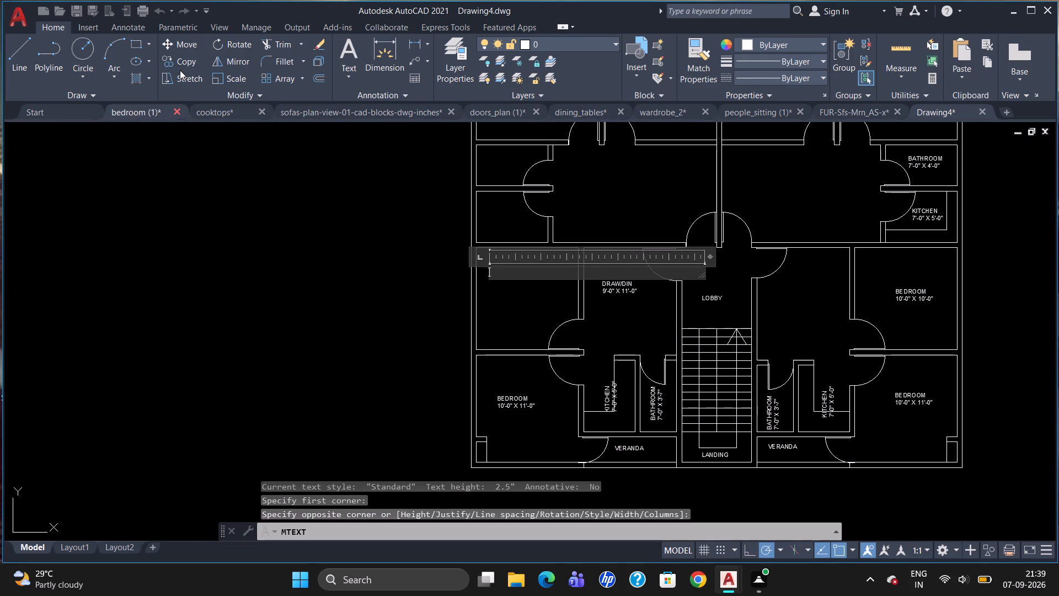
click(179, 60)
key(BackSpace)
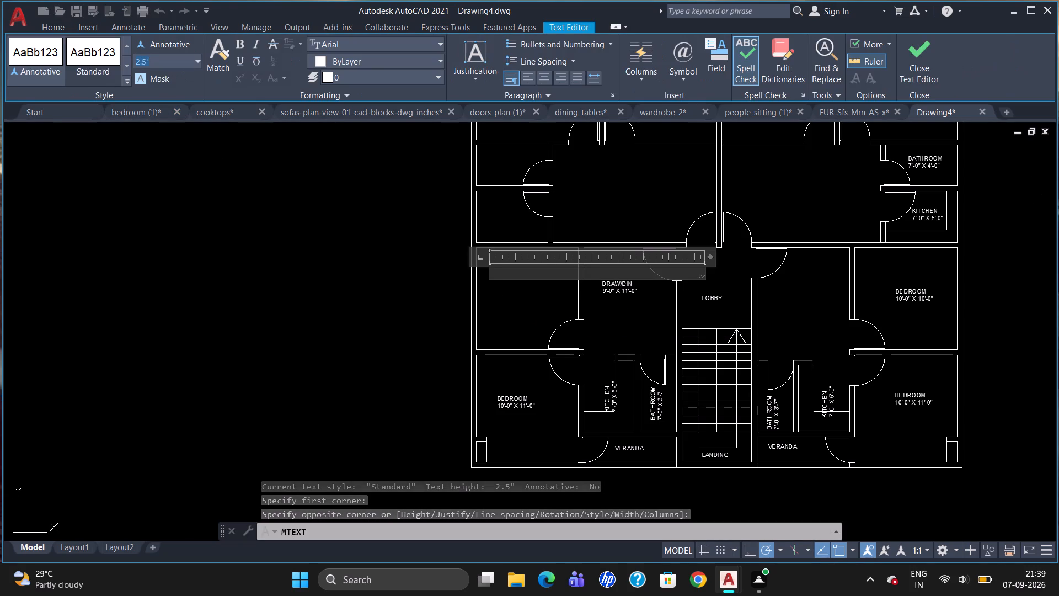
key(5)
key(Return)
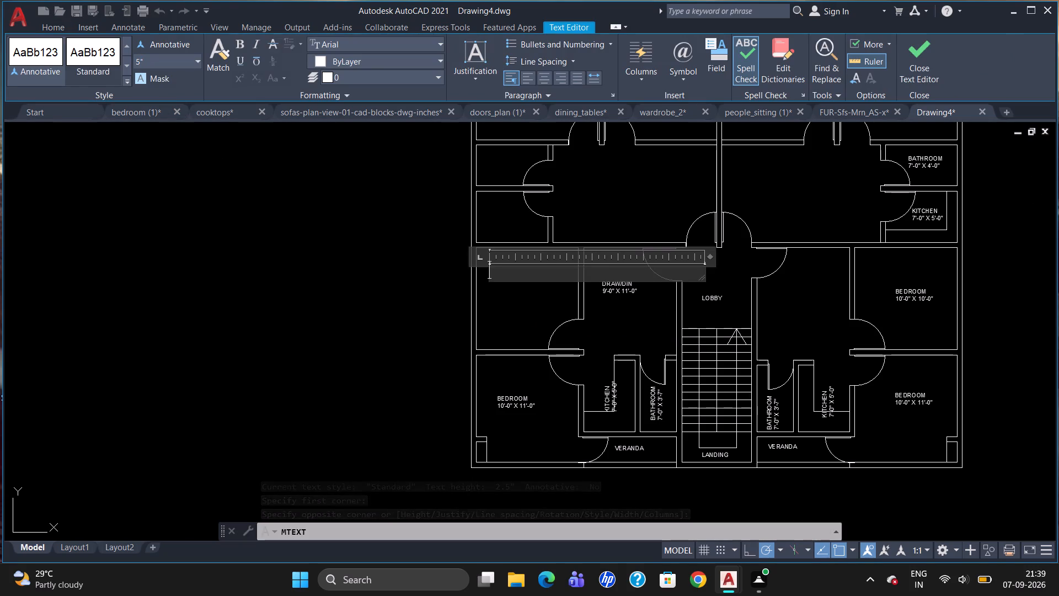
text(BEDROOM)
key(Return)
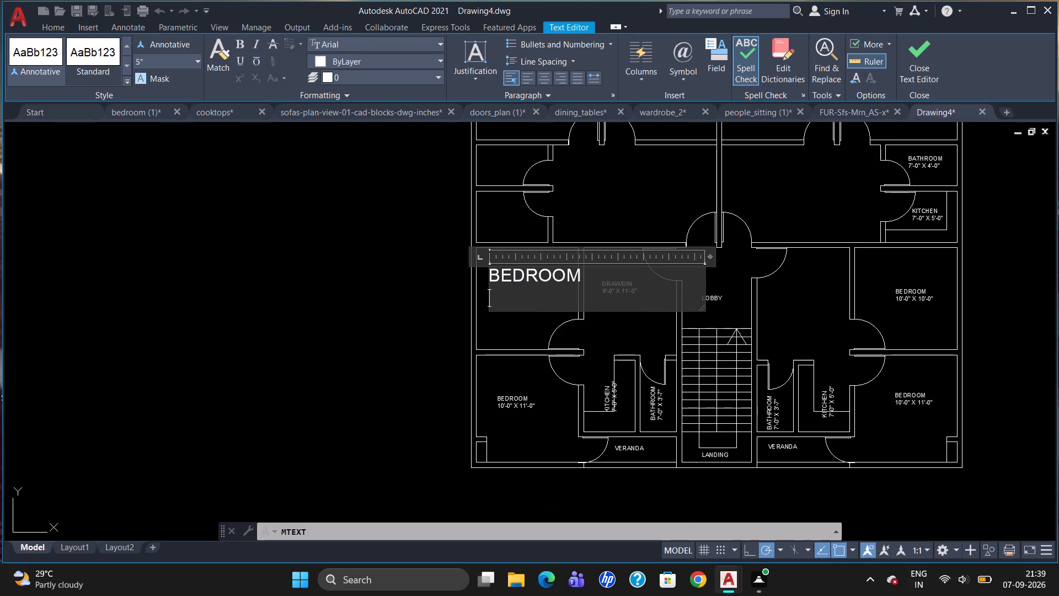
text(10')
text(-0" X)
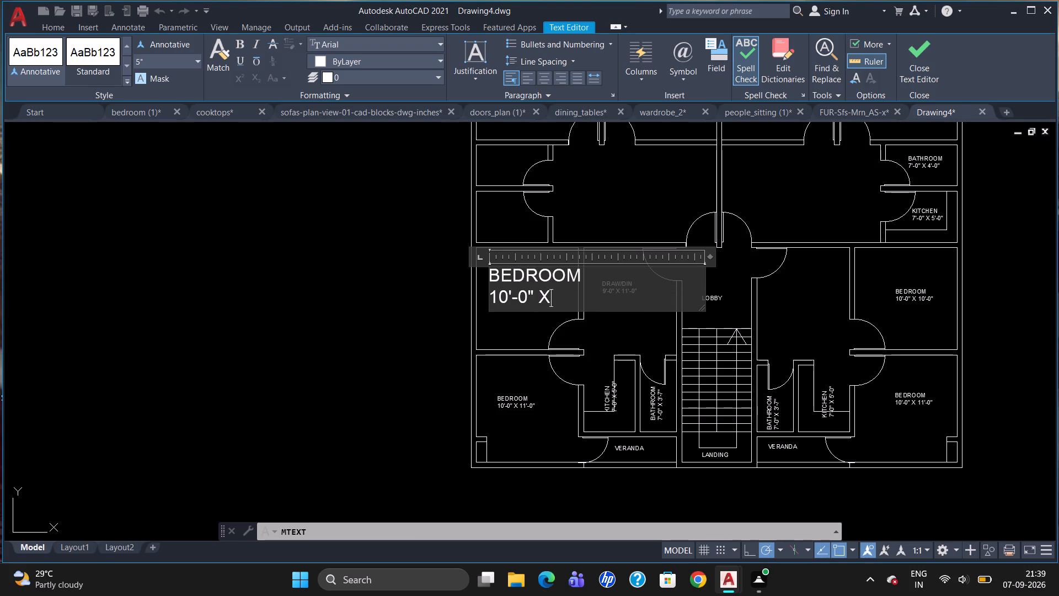
key(space)
text(10'-0")
click(487, 415)
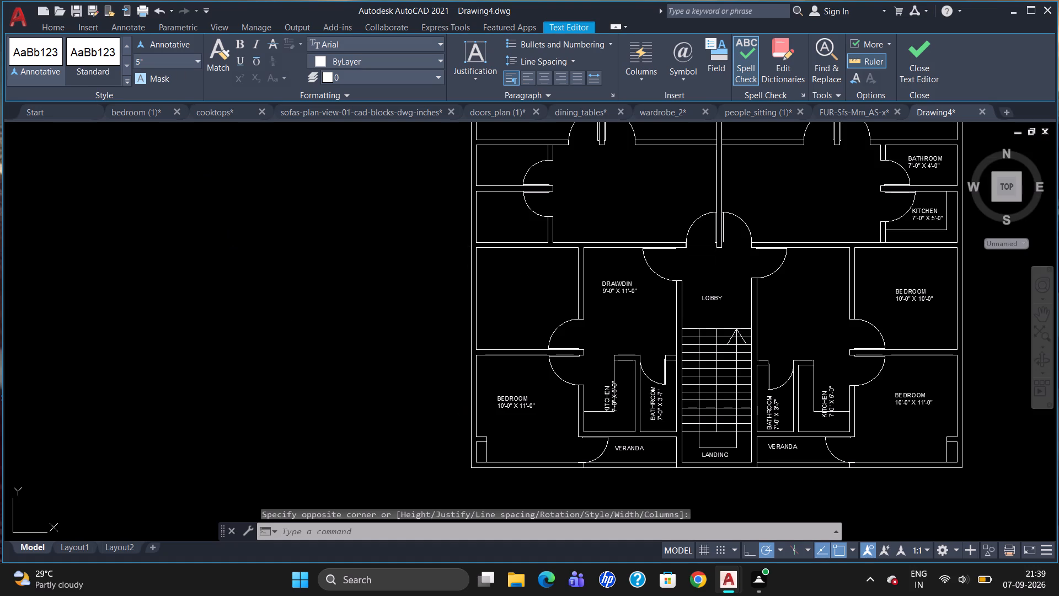
Move the BEDROOM 10'-0" X 10'-0" label west of DRAW/DIN toward the middle of its room.
click(502, 270)
click(491, 267)
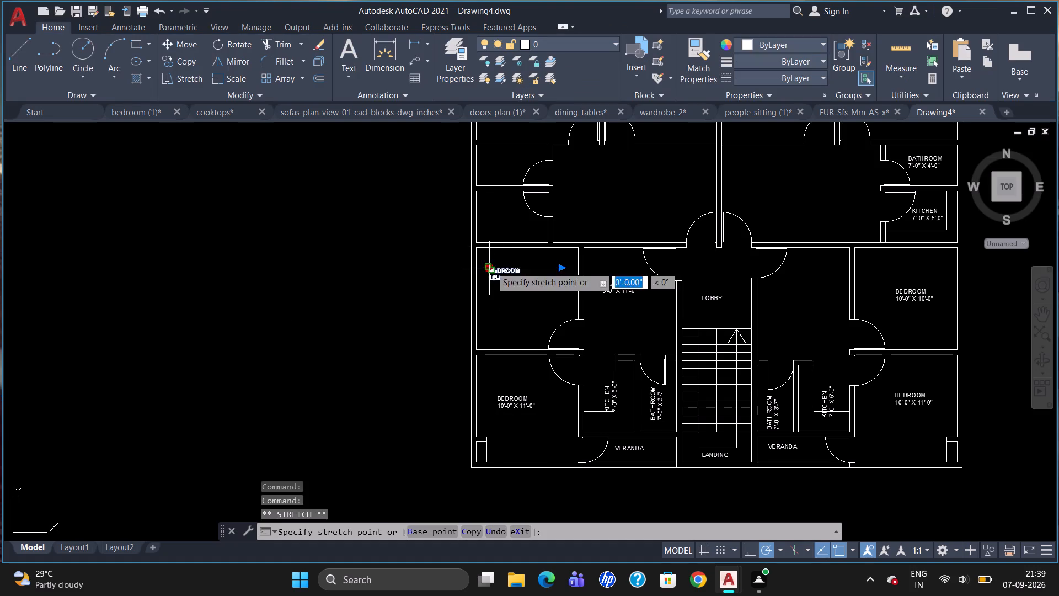
scroll(507, 298, up, 3)
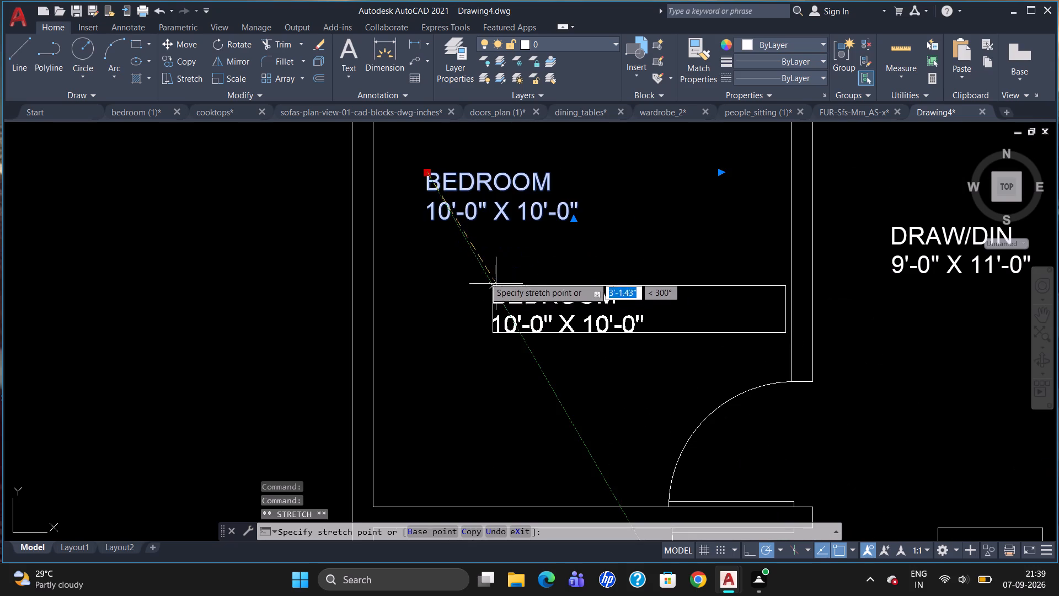
click(476, 274)
key(Escape)
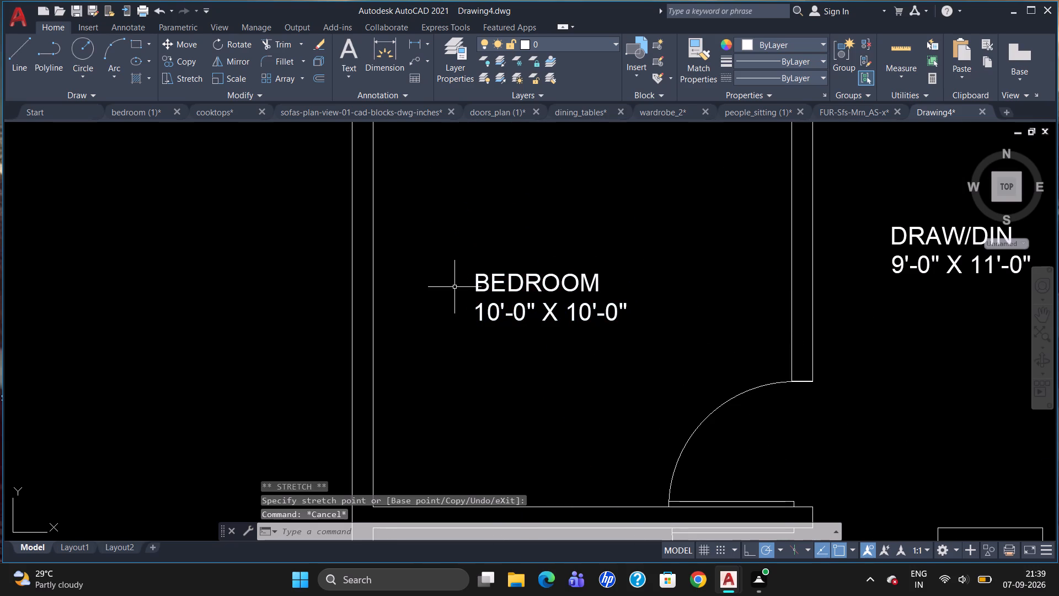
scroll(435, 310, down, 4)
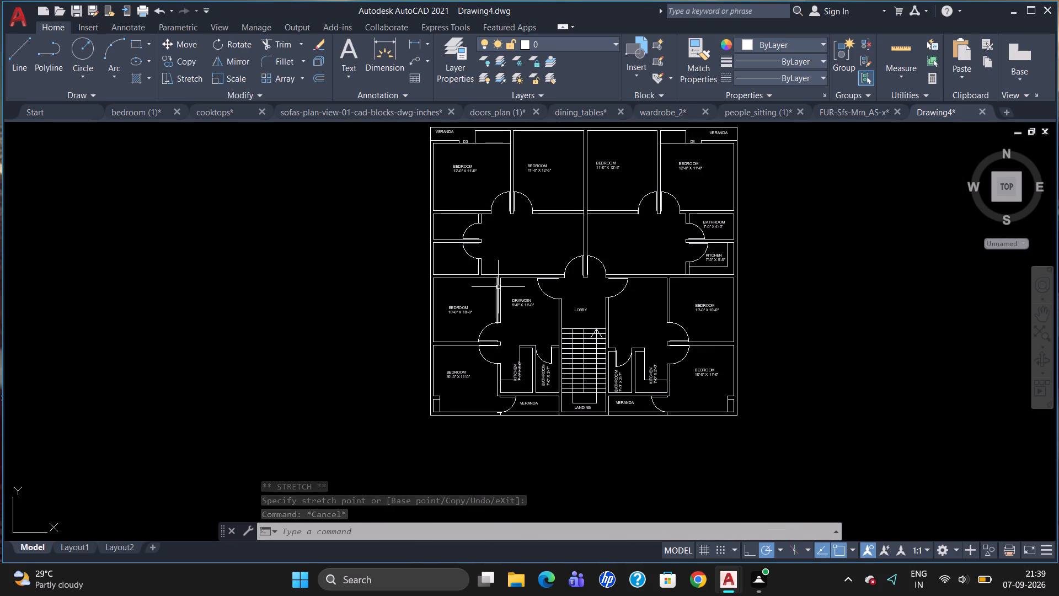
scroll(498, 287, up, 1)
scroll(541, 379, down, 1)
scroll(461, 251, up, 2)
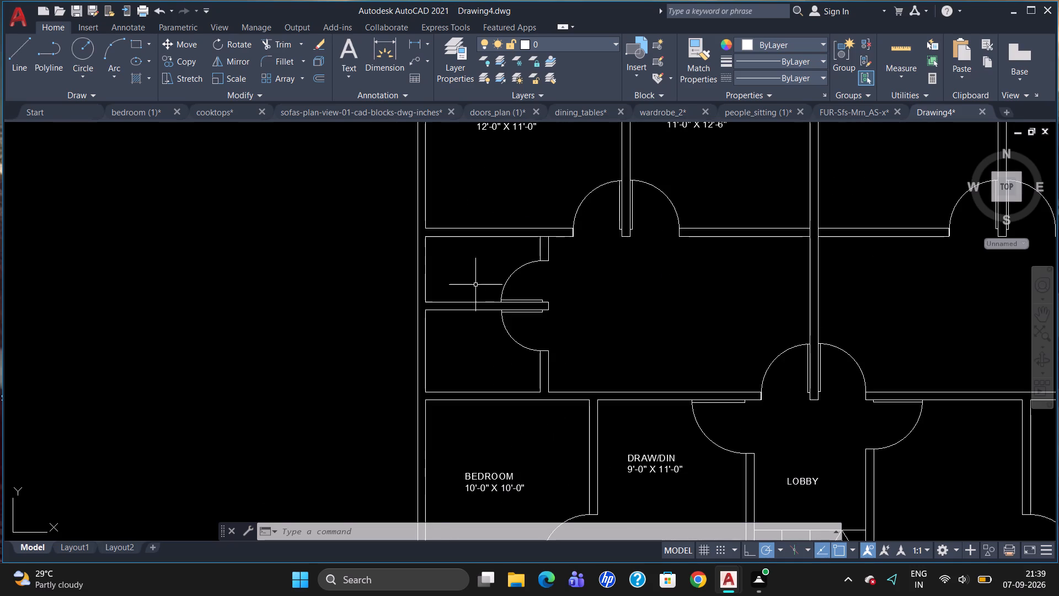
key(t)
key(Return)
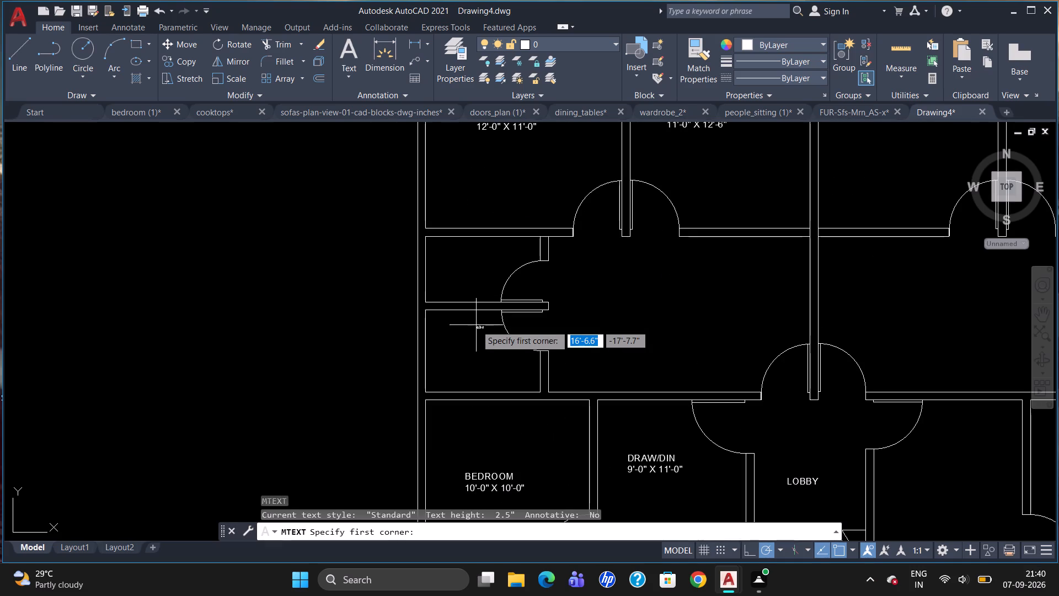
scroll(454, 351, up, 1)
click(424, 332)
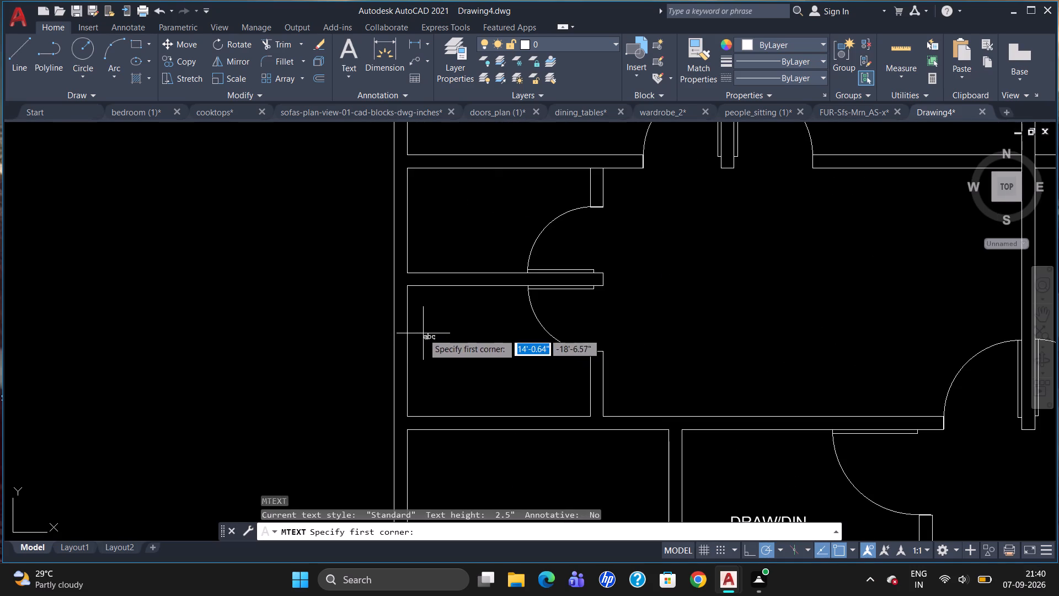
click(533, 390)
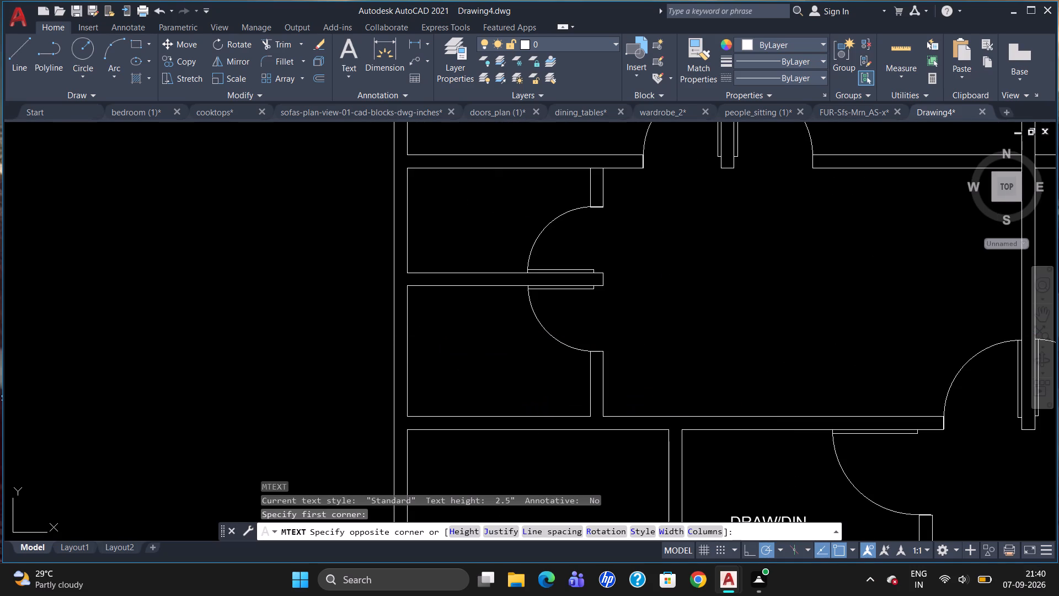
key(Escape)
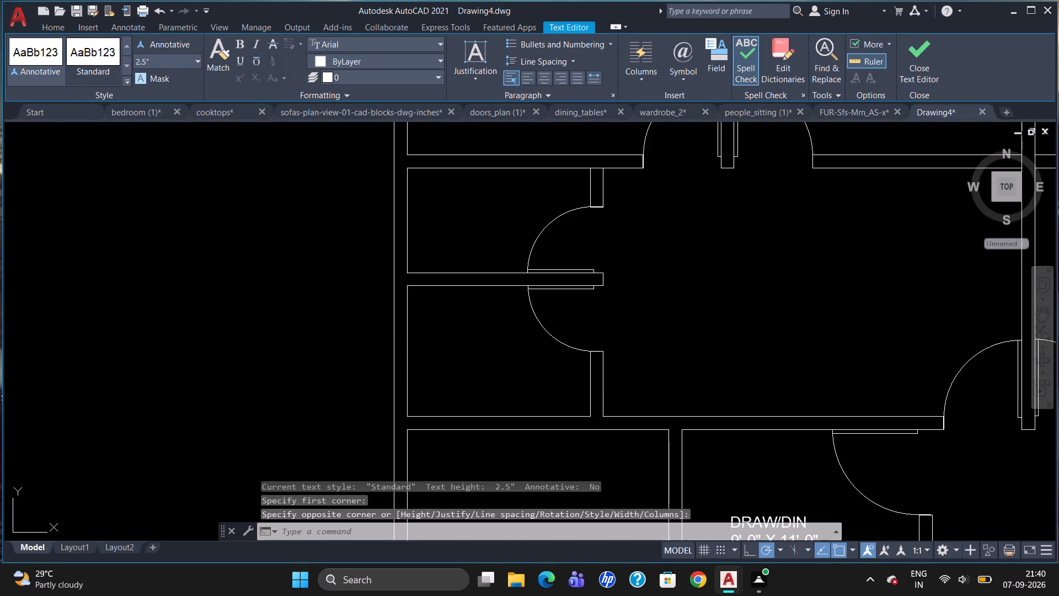
Draw an L-shaped counter line in the lower small west room, about 5'-6" west from the east wall and north to the partition.
key(l)
key(Return)
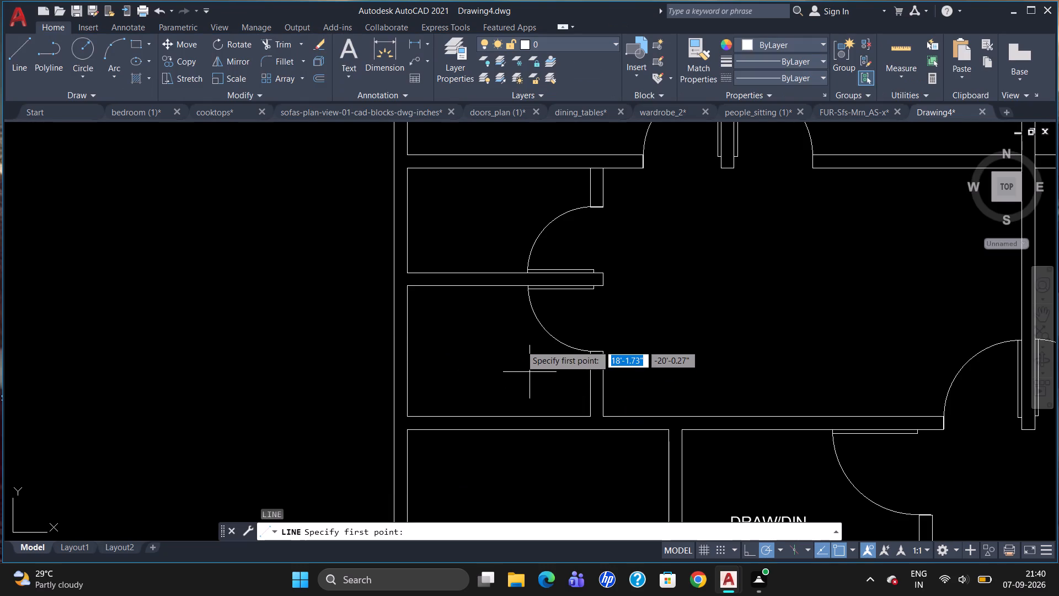
click(588, 375)
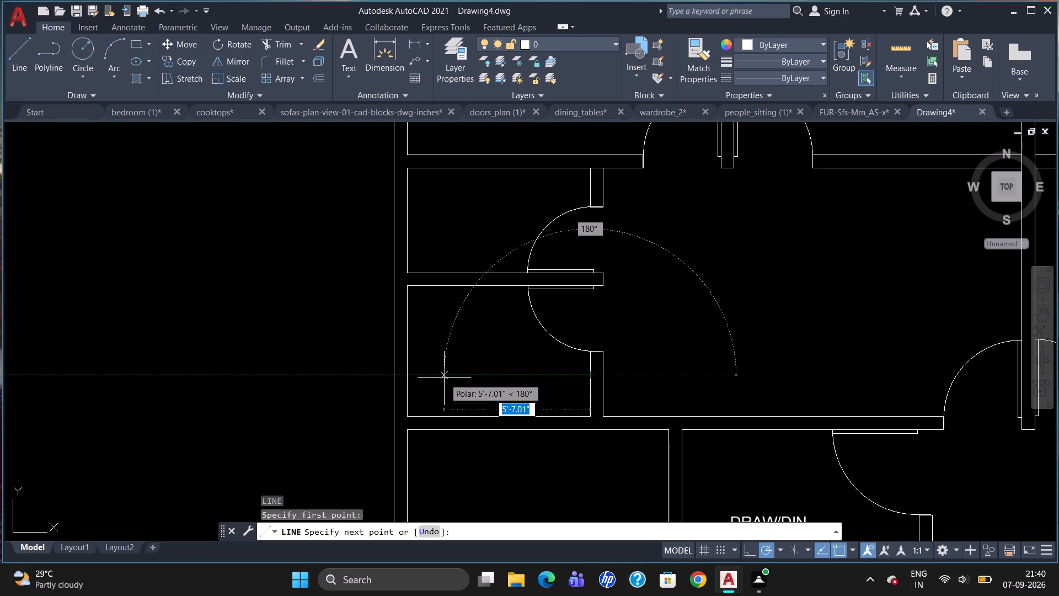
click(446, 378)
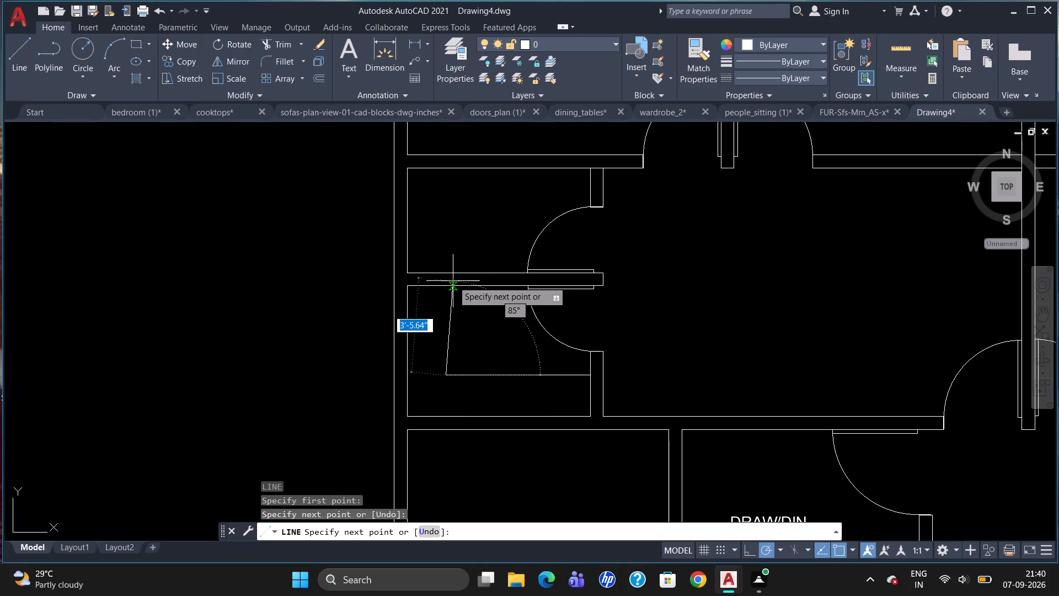
click(446, 286)
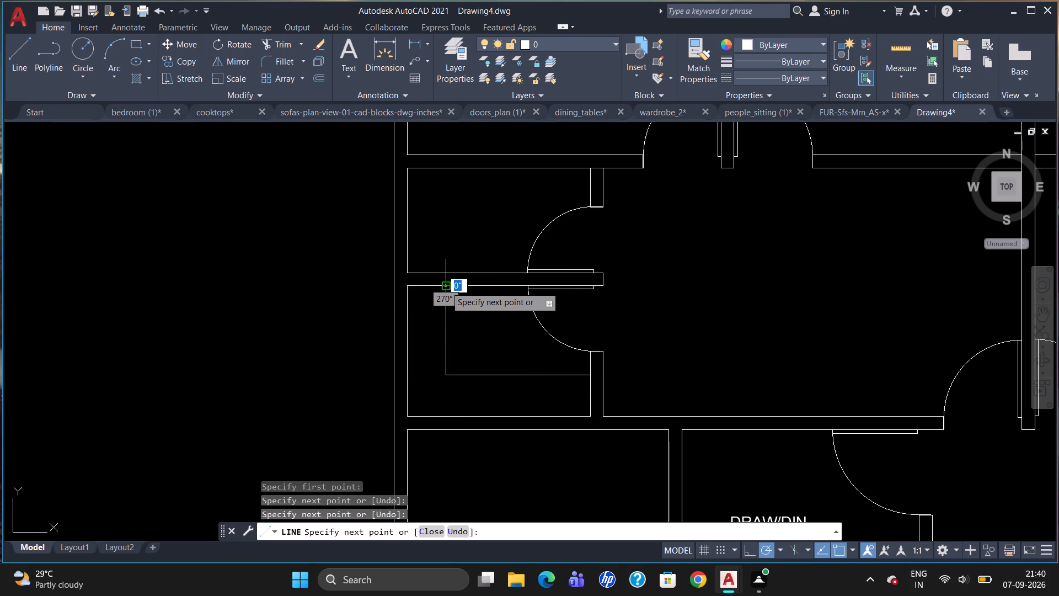
key(Escape)
Add a multiline text label KITCHEN 7'-0" X 5'-0" with 5" text height inside the counter line of the small west room.
key(t)
key(Return)
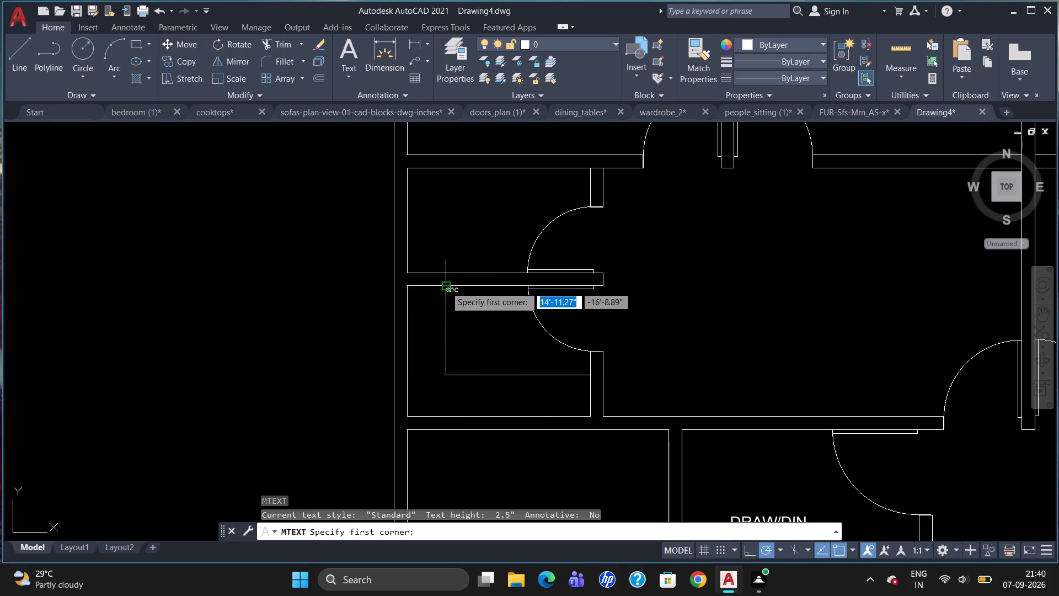
drag(451, 327, 450, 333)
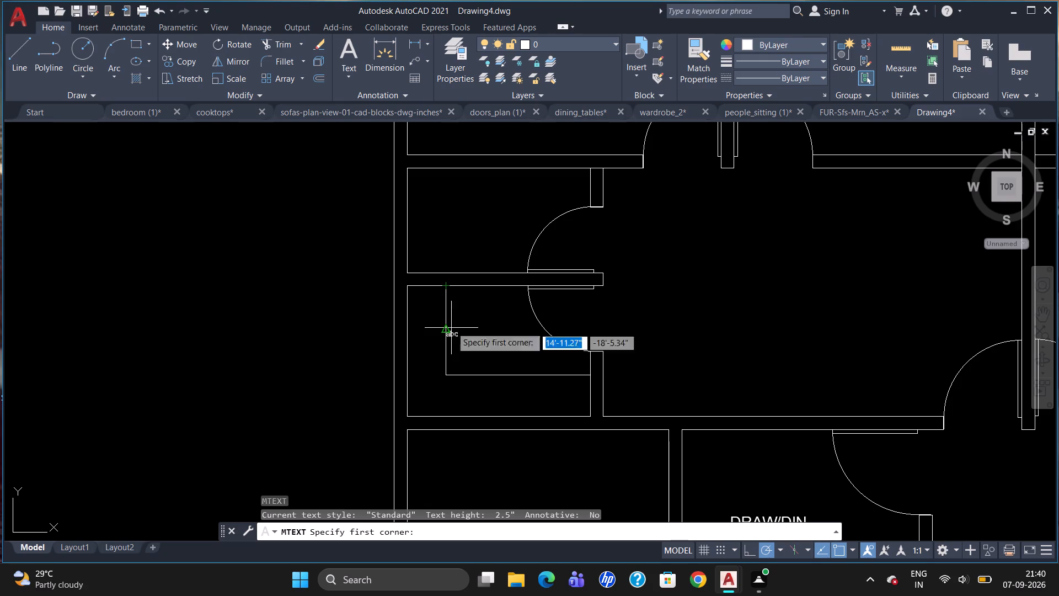
click(530, 395)
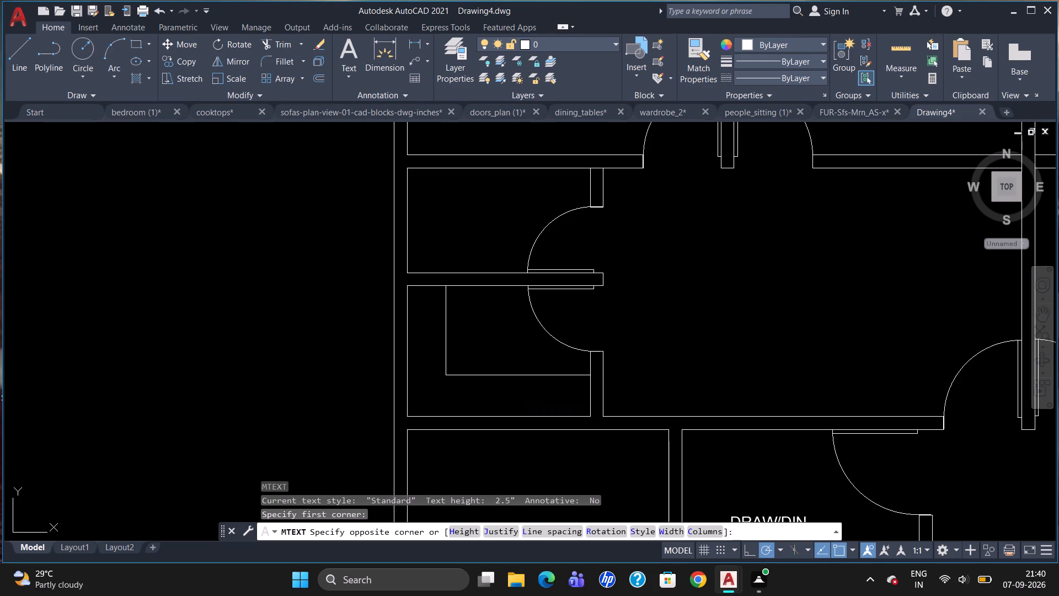
click(164, 55)
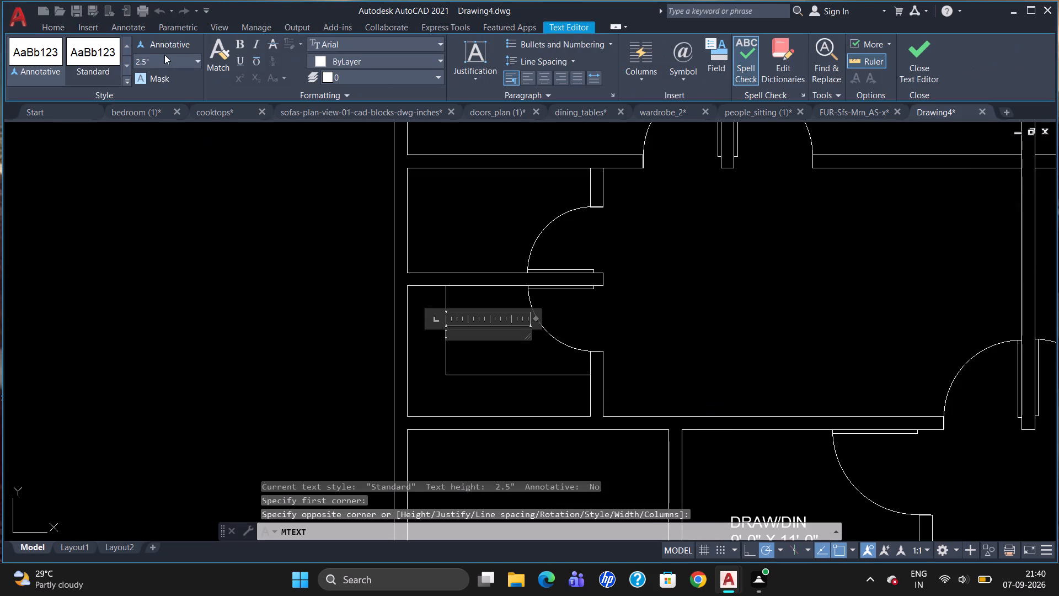
key(BackSpace)
key(5)
key(Return)
text(KITCHEN)
key(Return)
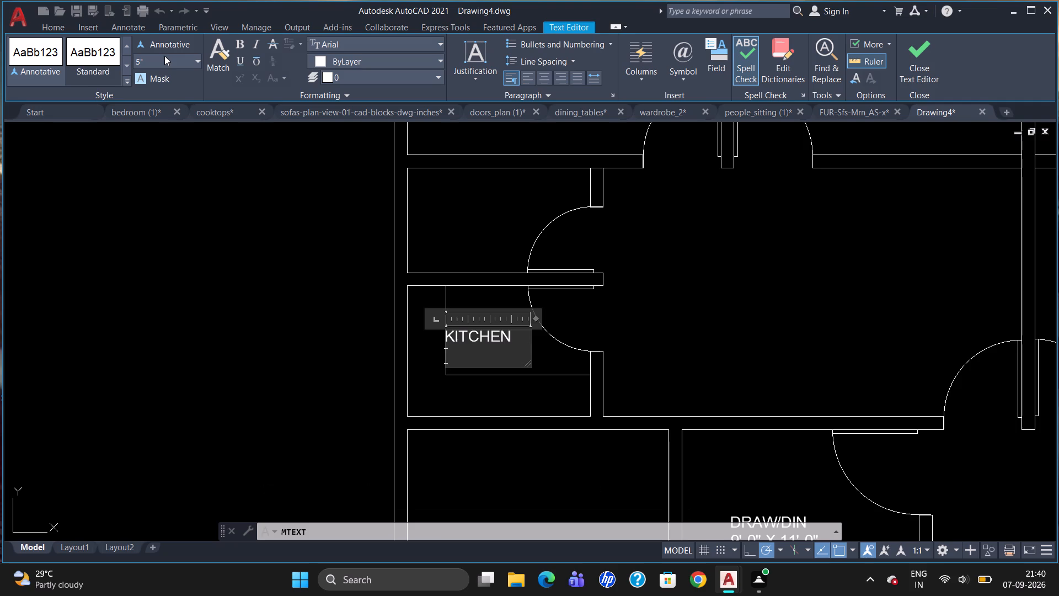
text(7'-0" X)
key(space)
text(5'-0")
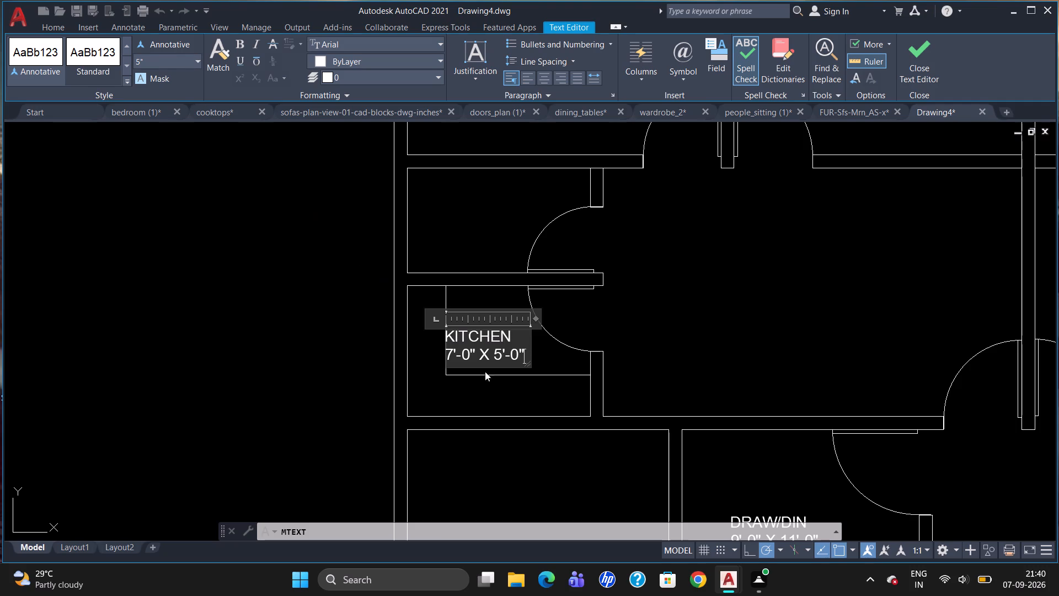
click(537, 412)
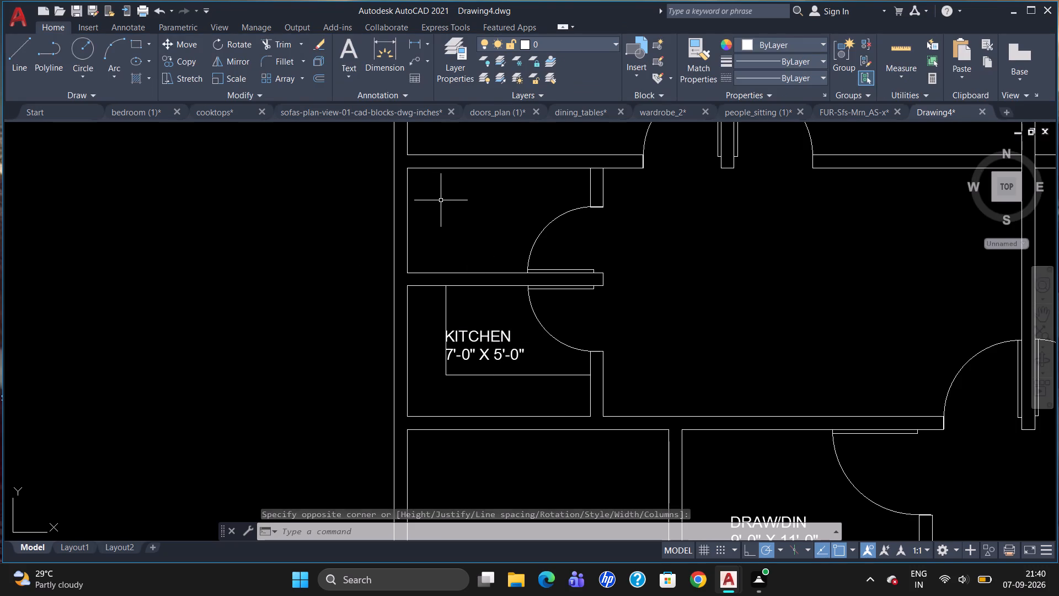
Add a multiline text label BATHROOM 7'-0" X 4'-0" with 5" text height in the small west room north of the kitchen.
key(t)
key(Return)
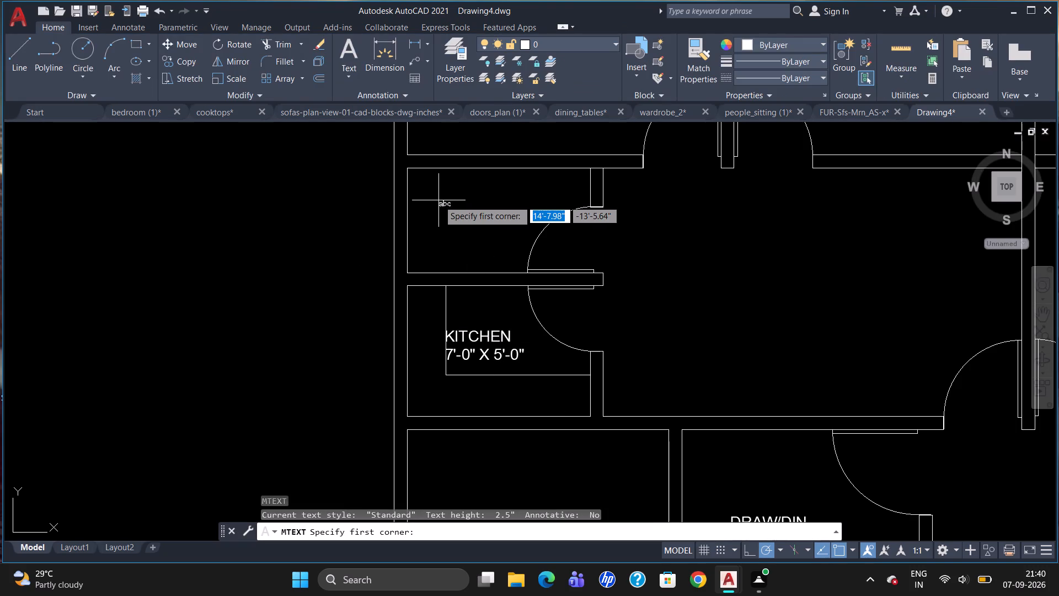
click(422, 196)
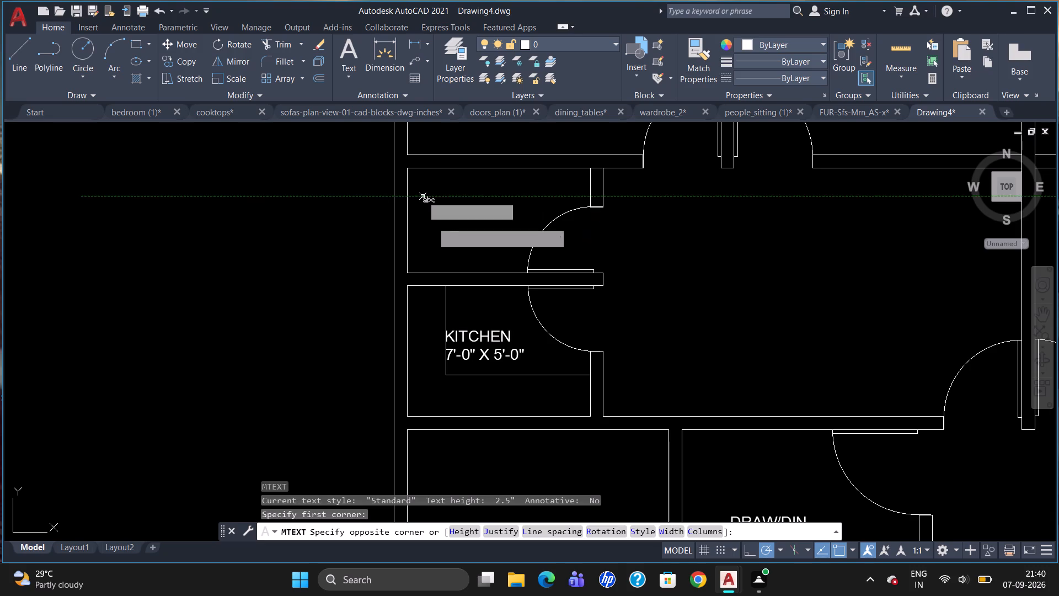
click(526, 240)
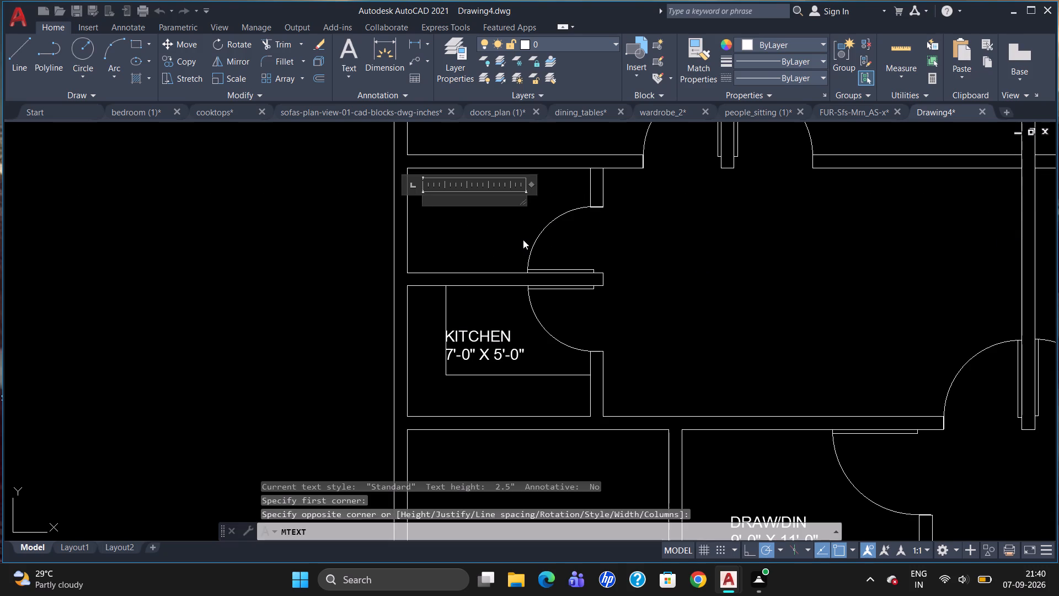
scroll(523, 240, down, 4)
scroll(537, 223, up, 1)
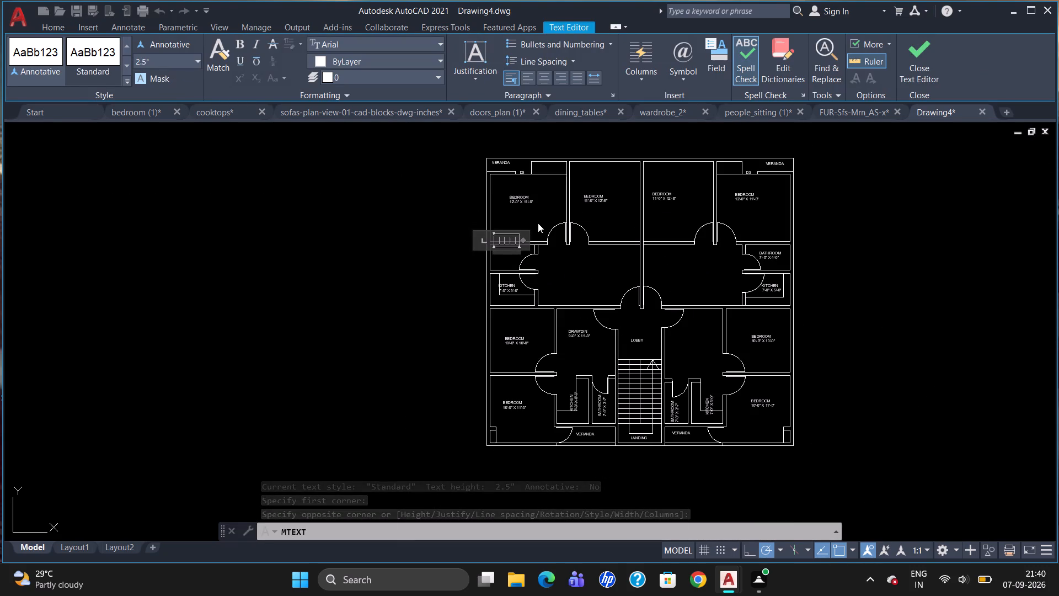
scroll(536, 228, up, 3)
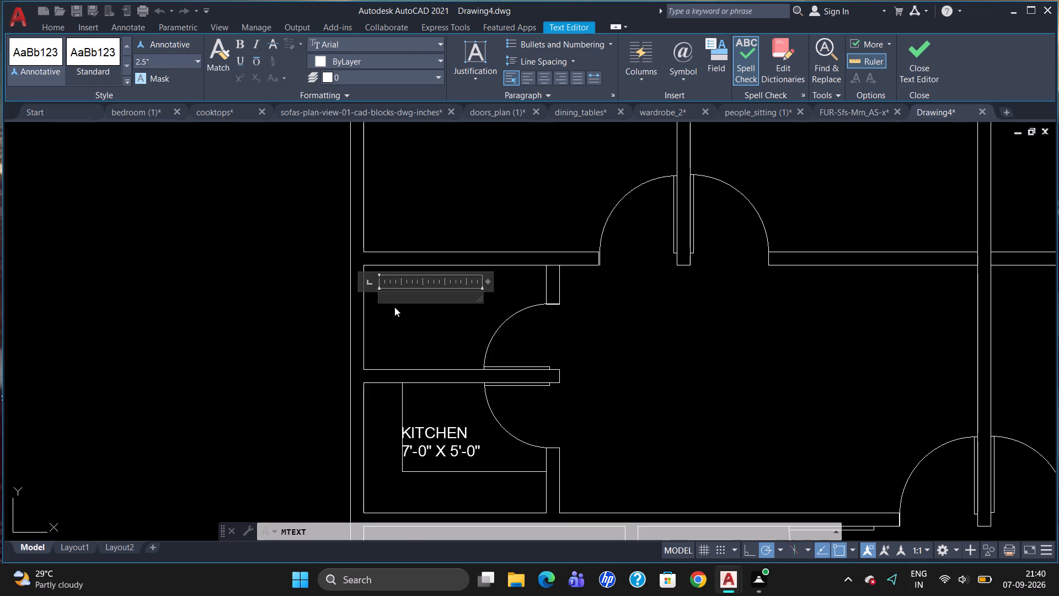
click(168, 61)
key(BackSpace)
key(5)
key(Return)
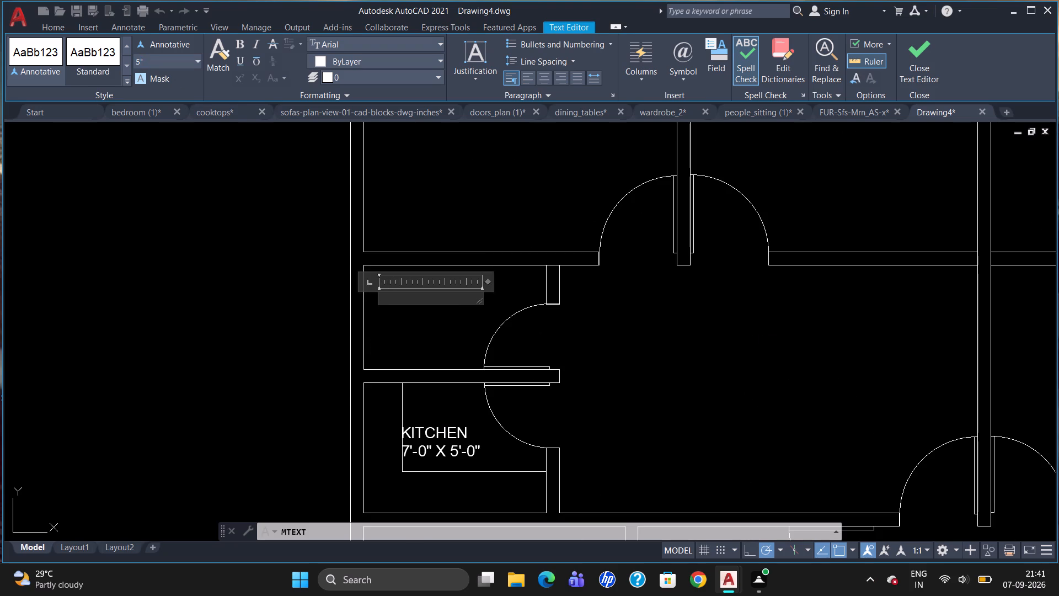
text(BATHROOM)
key(Return)
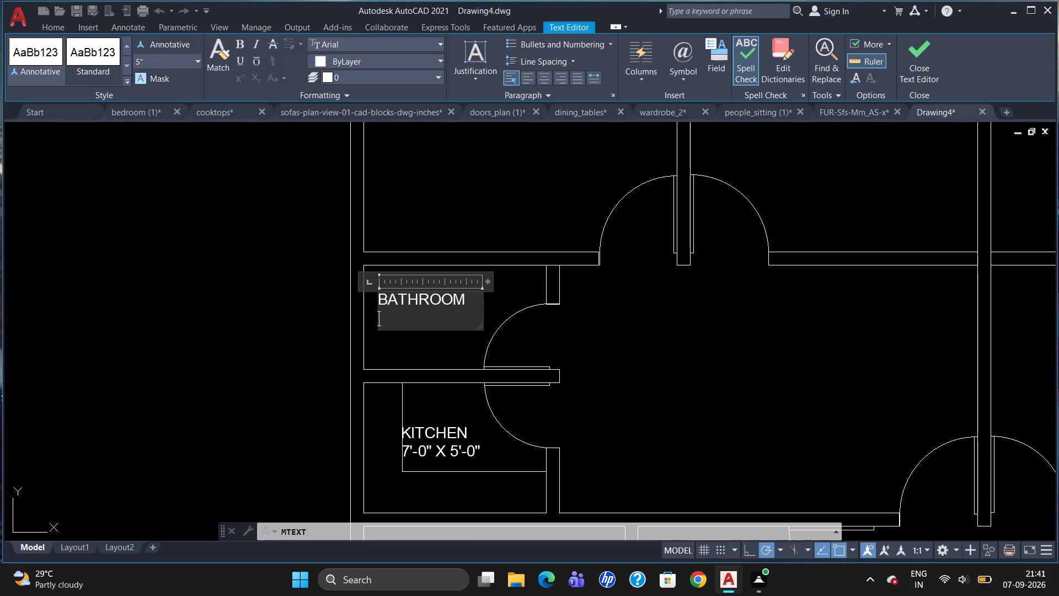
text(7'-0" X)
key(space)
key(4)
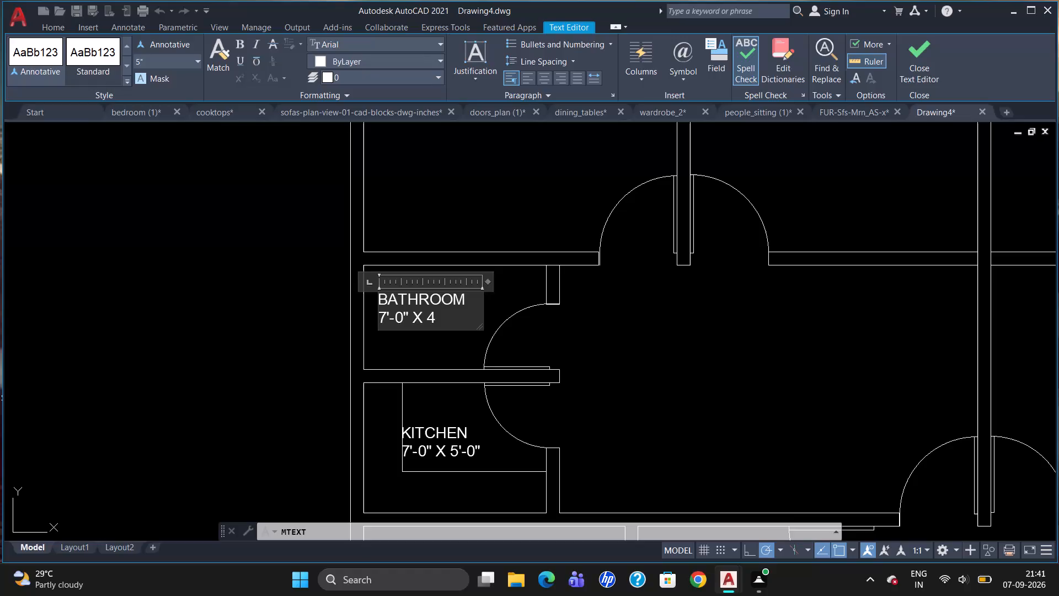
text('-0")
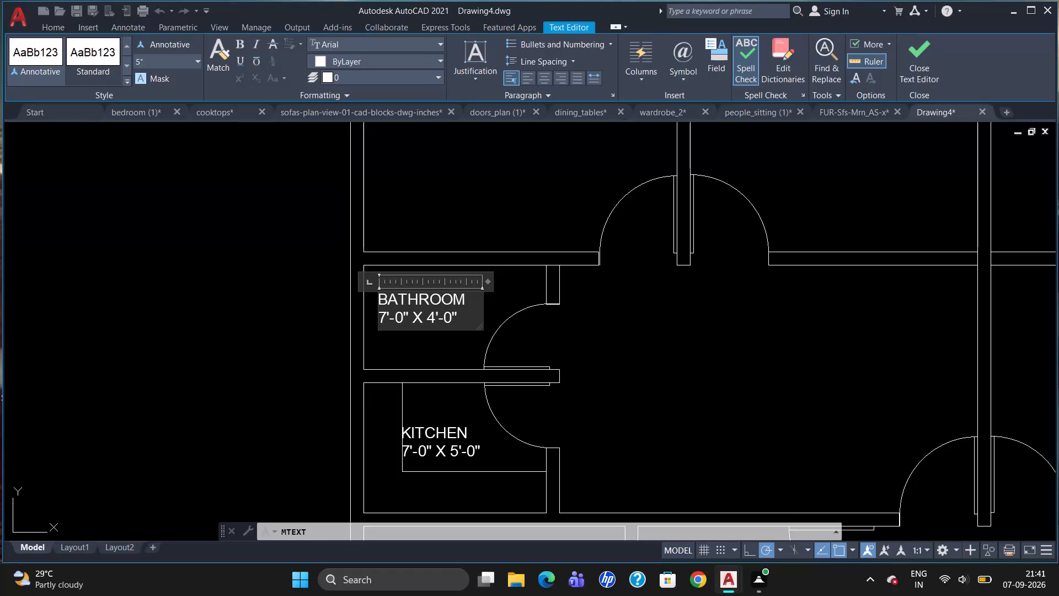
click(598, 389)
scroll(480, 300, down, 1)
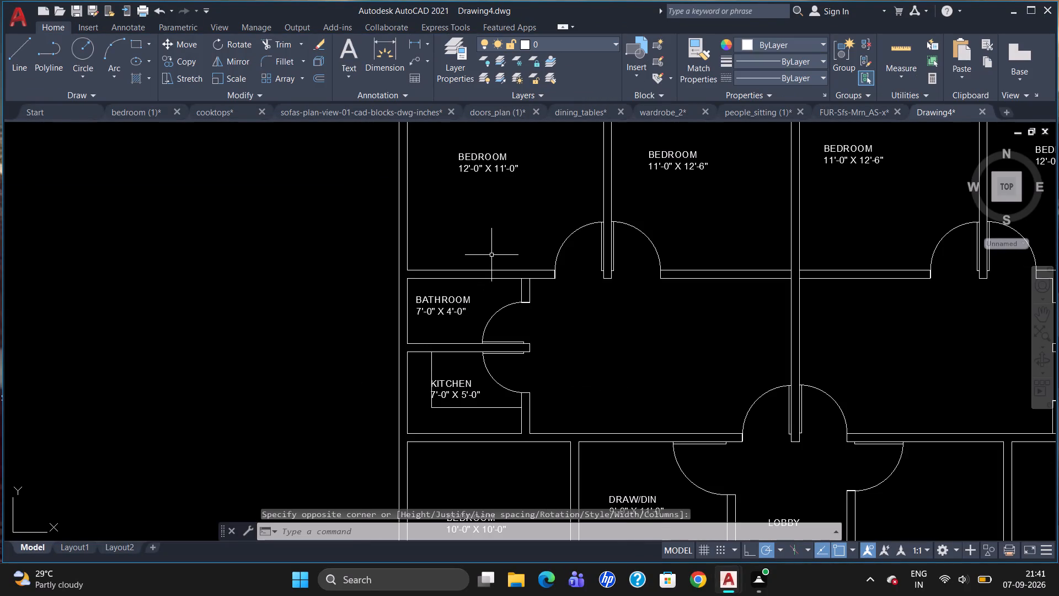
Add a multiline text label DRAW/DIN 16'-0" X 9'-5" with 5" text height in the hall east of the west bathroom and kitchen.
scroll(489, 239, down, 1)
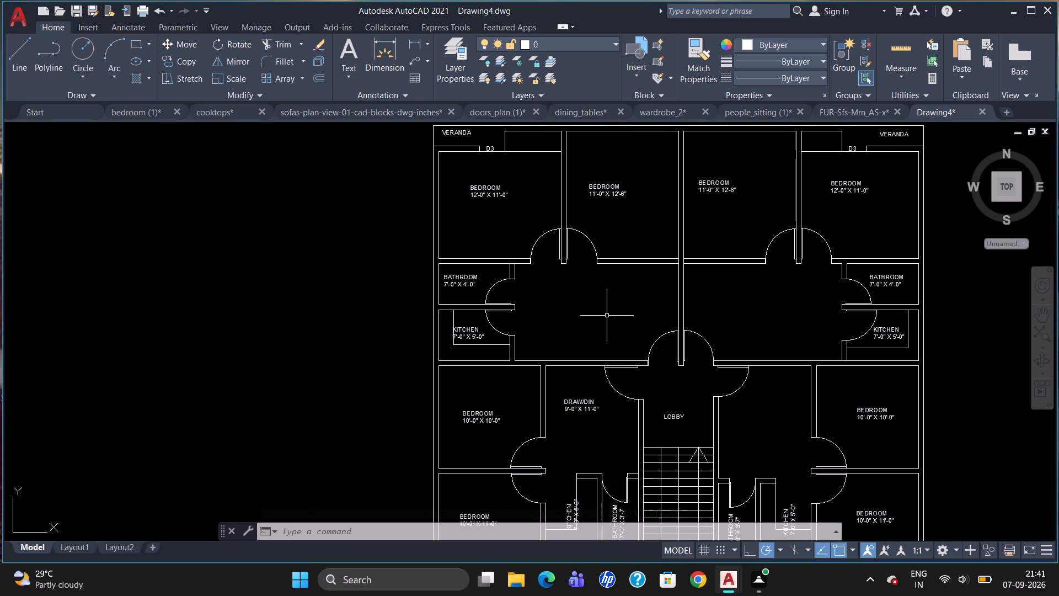
key(t)
key(Return)
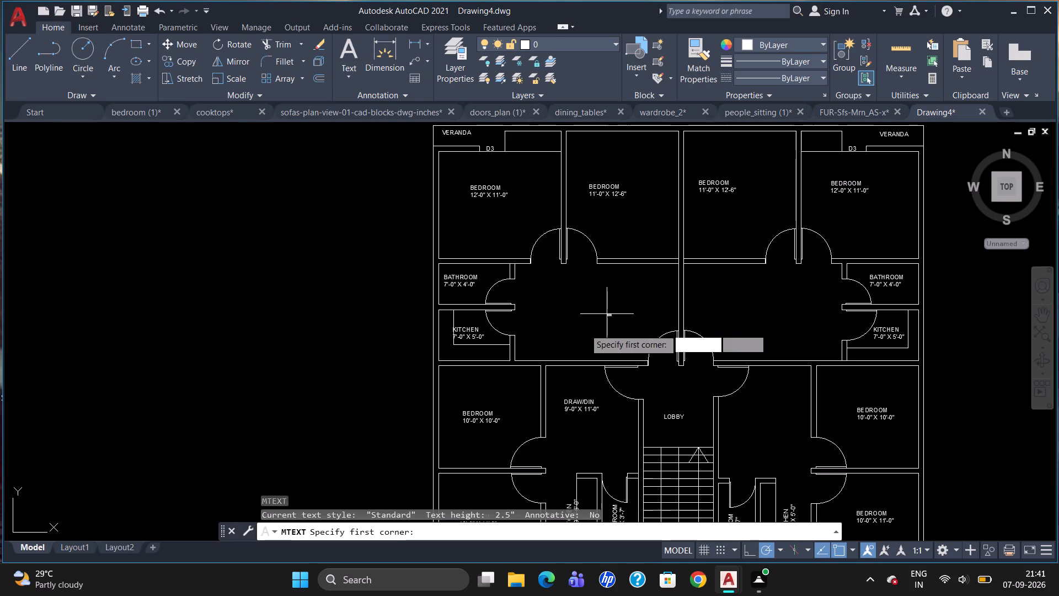
click(554, 296)
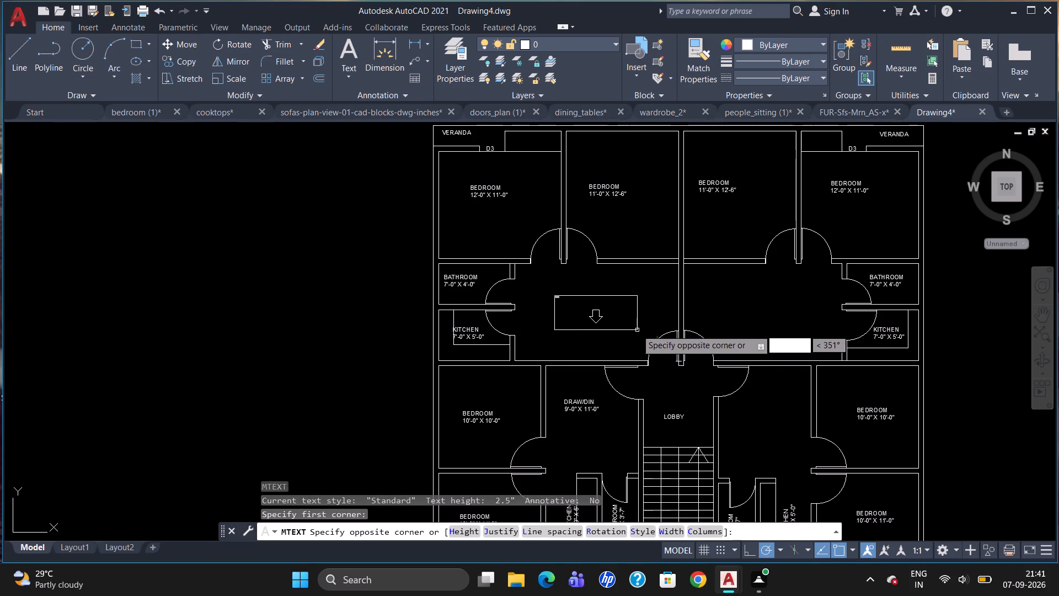
click(636, 329)
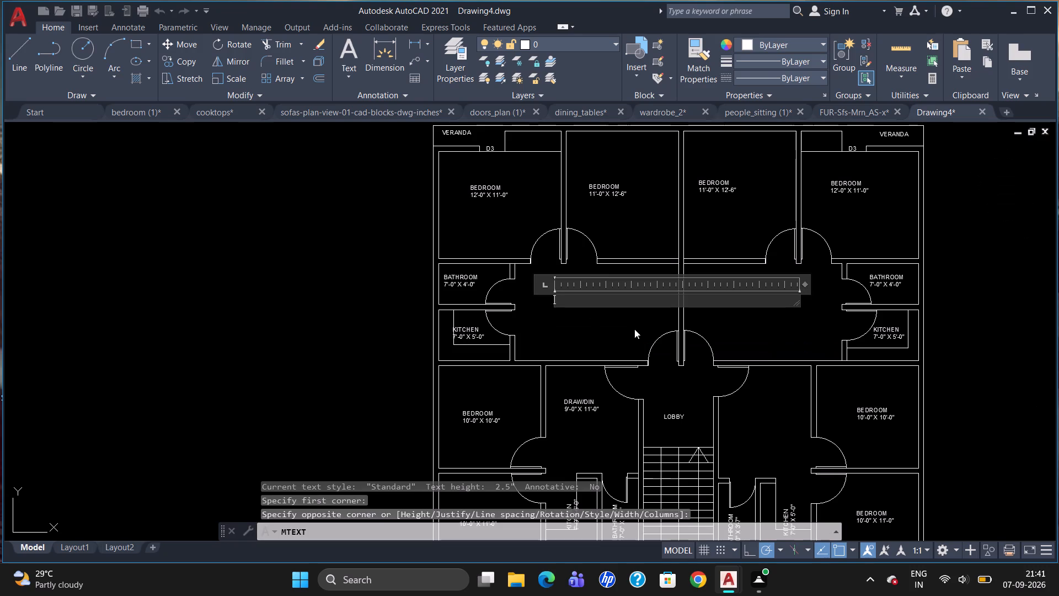
click(170, 63)
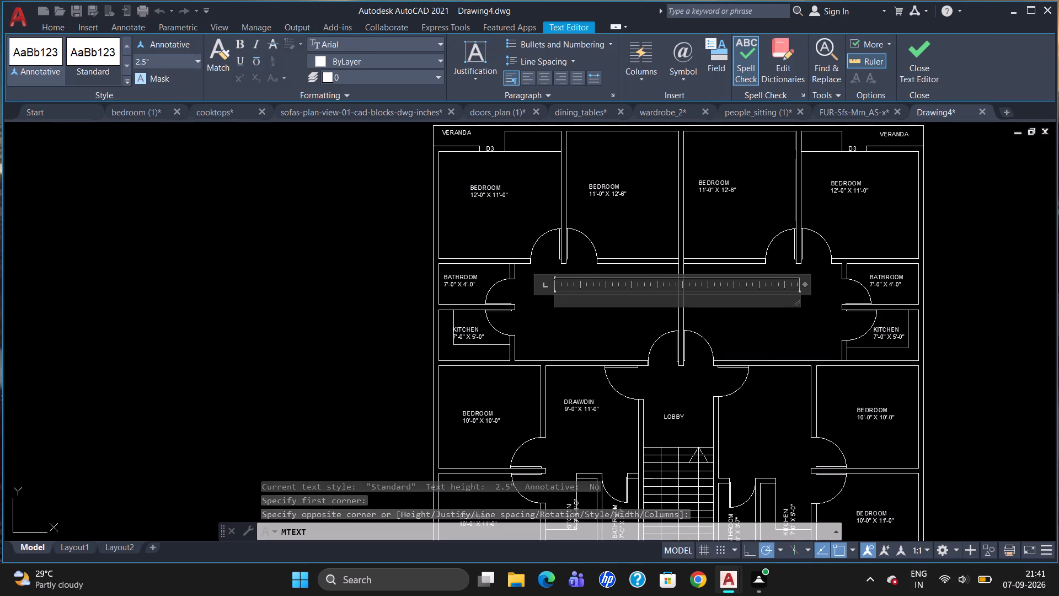
key(BackSpace)
key(5)
key(Return)
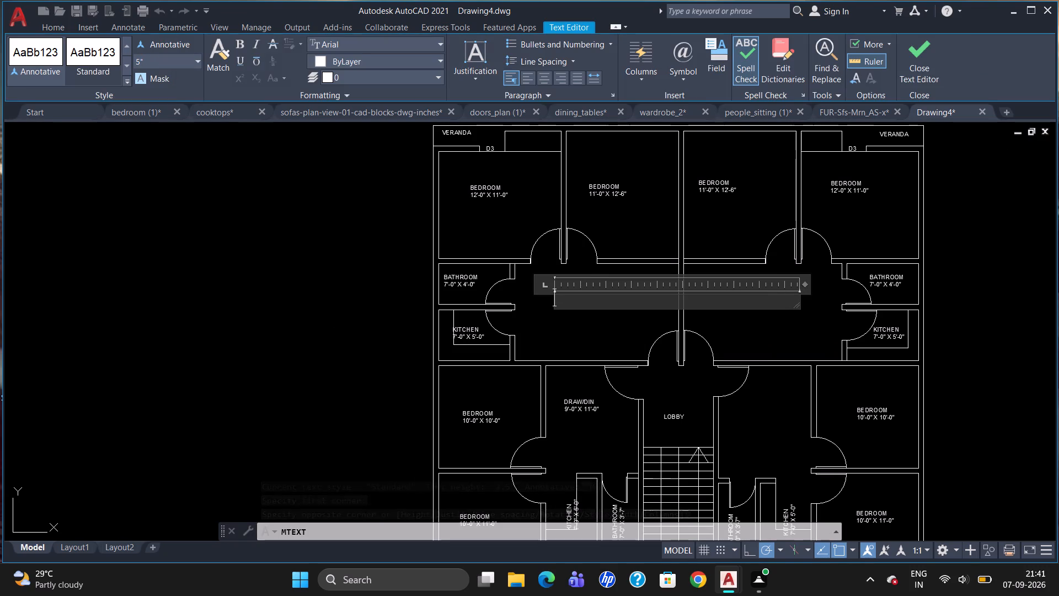
text(DRA)
key(w)
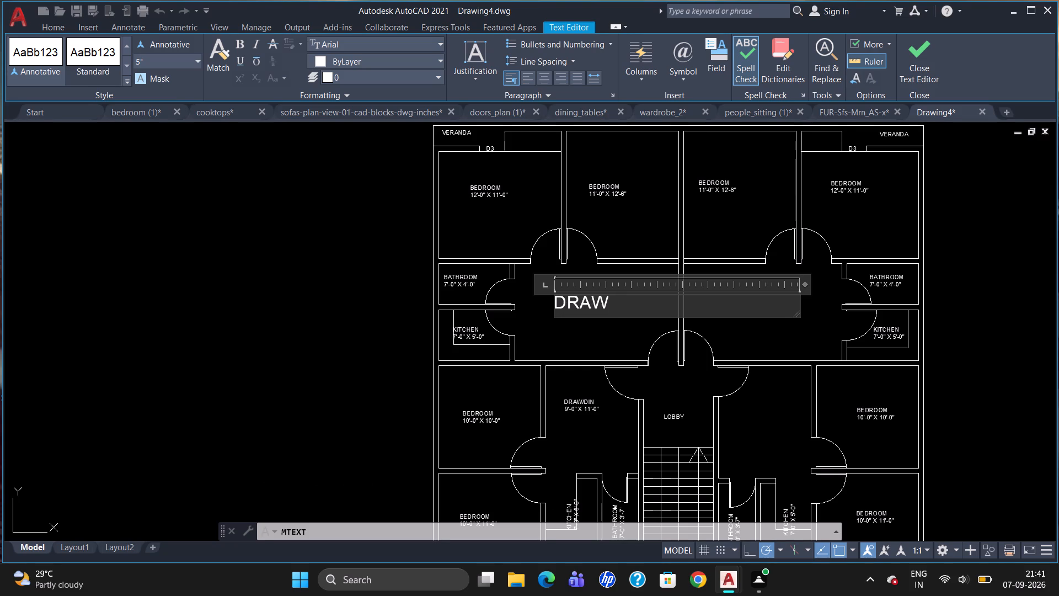
key(slash)
text(DIN)
key(Return)
text(16'-0" X)
key(space)
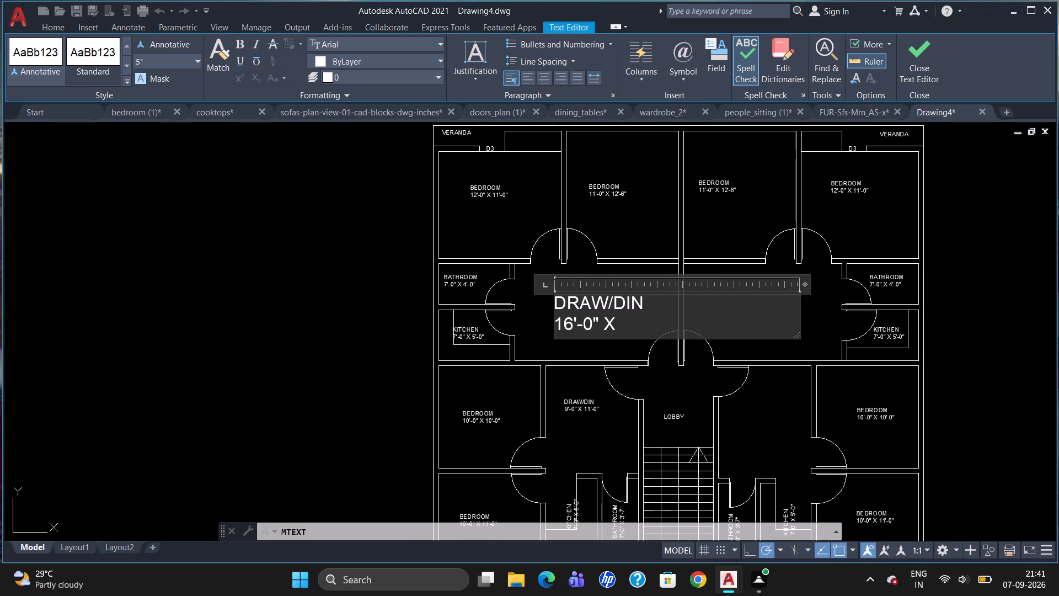
text(9'-)
key(5)
key(shift+quotedbl)
click(598, 352)
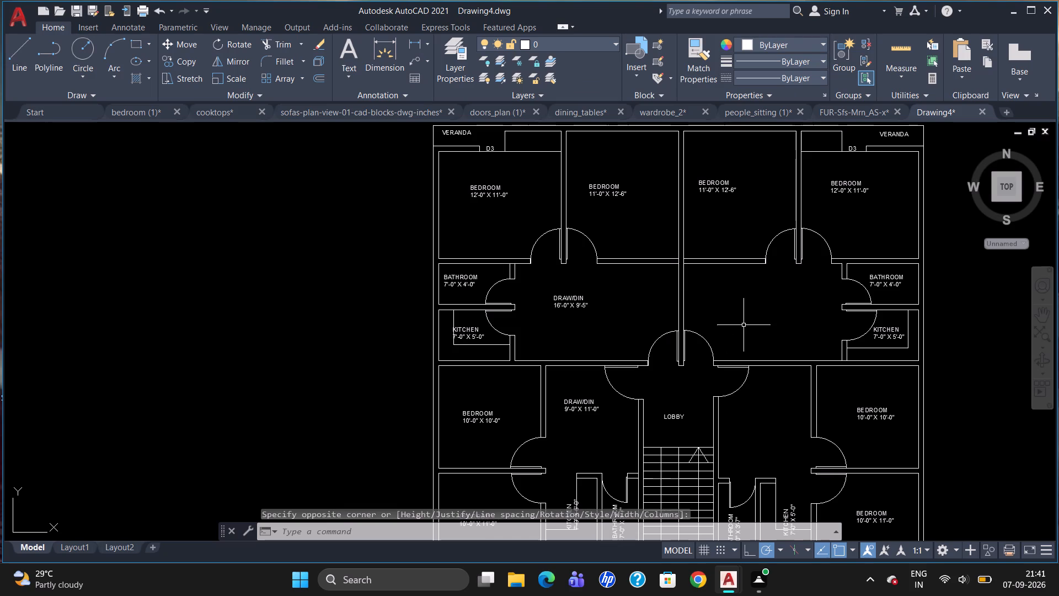
Add a multiline text label DRAW/DIN 9'-0" X 11'-0" with 5" text height in the hall west of the east bathroom and kitchen.
key(t)
key(Return)
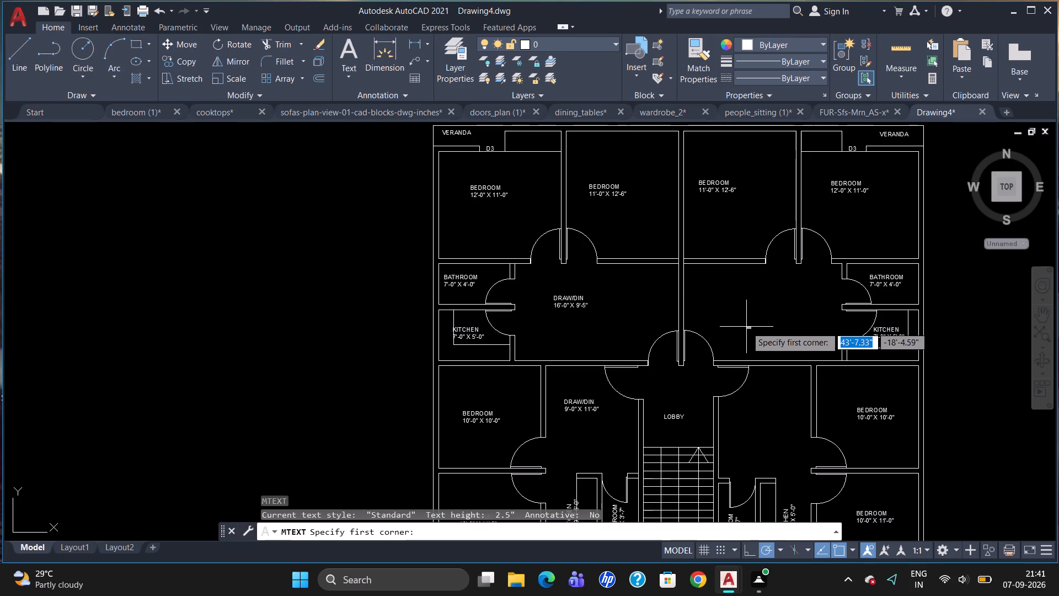
drag(714, 292, 731, 312)
click(778, 330)
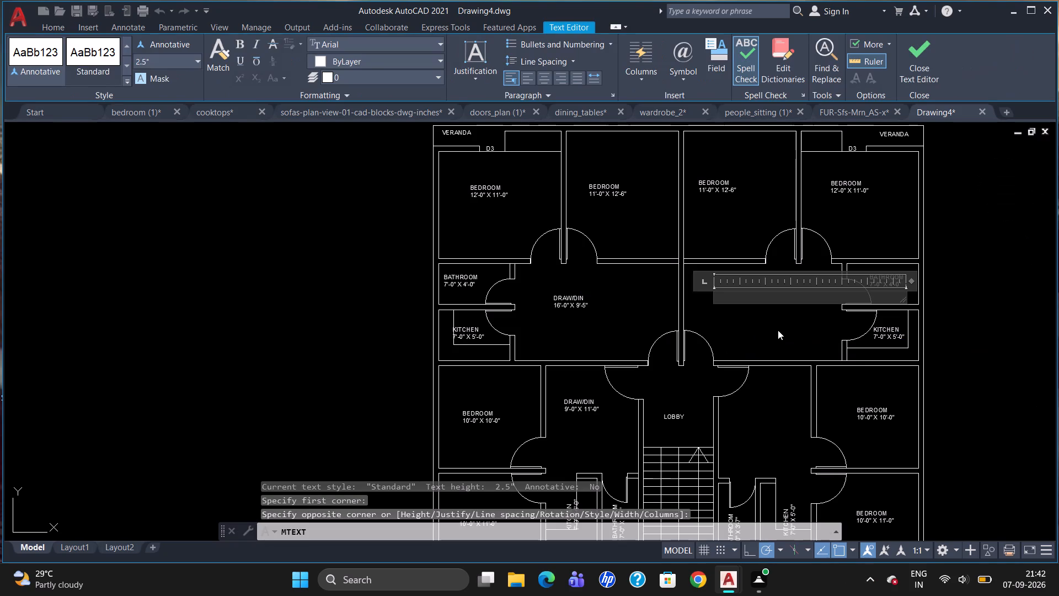
click(173, 59)
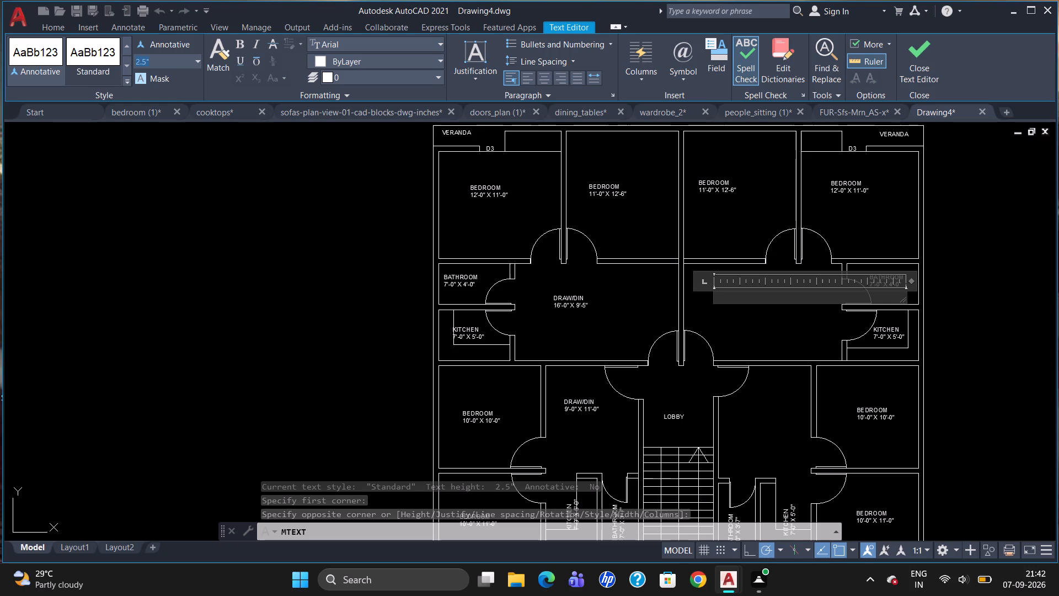
key(BackSpace)
key(5)
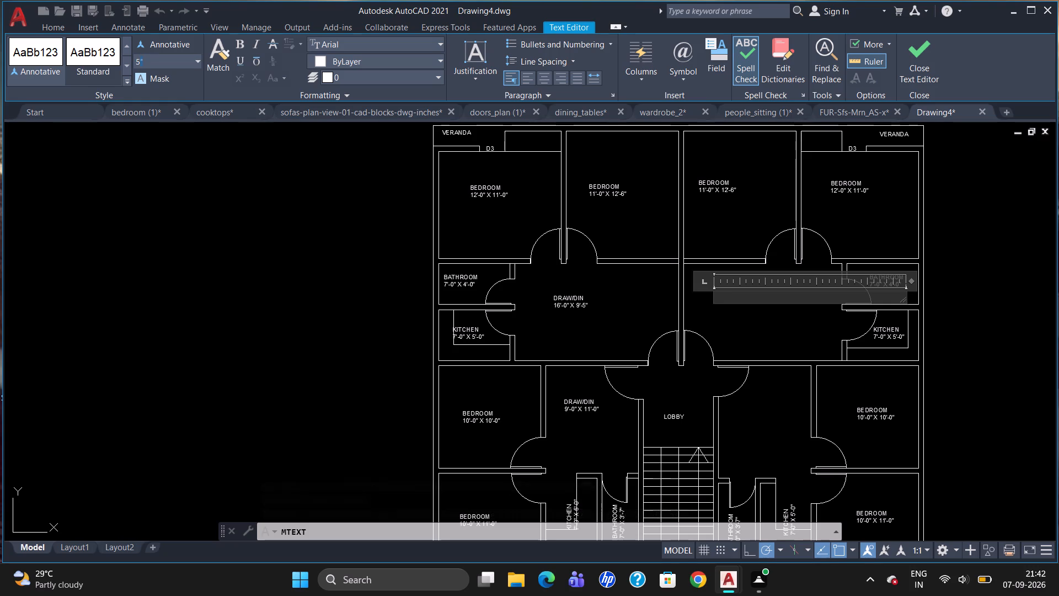
key(Return)
text(DRAW)
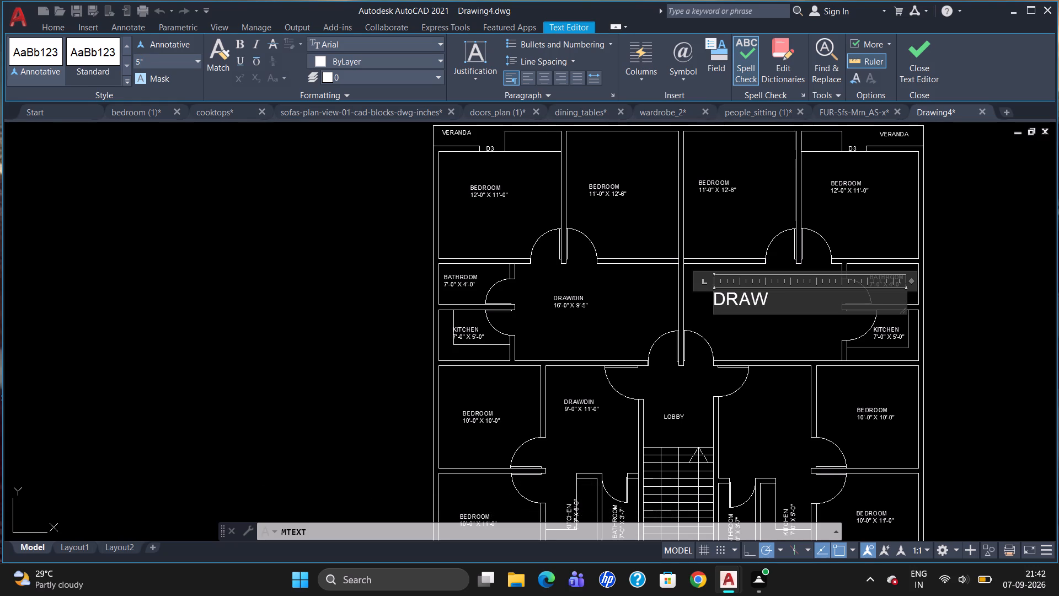
text(/DIN)
key(Return)
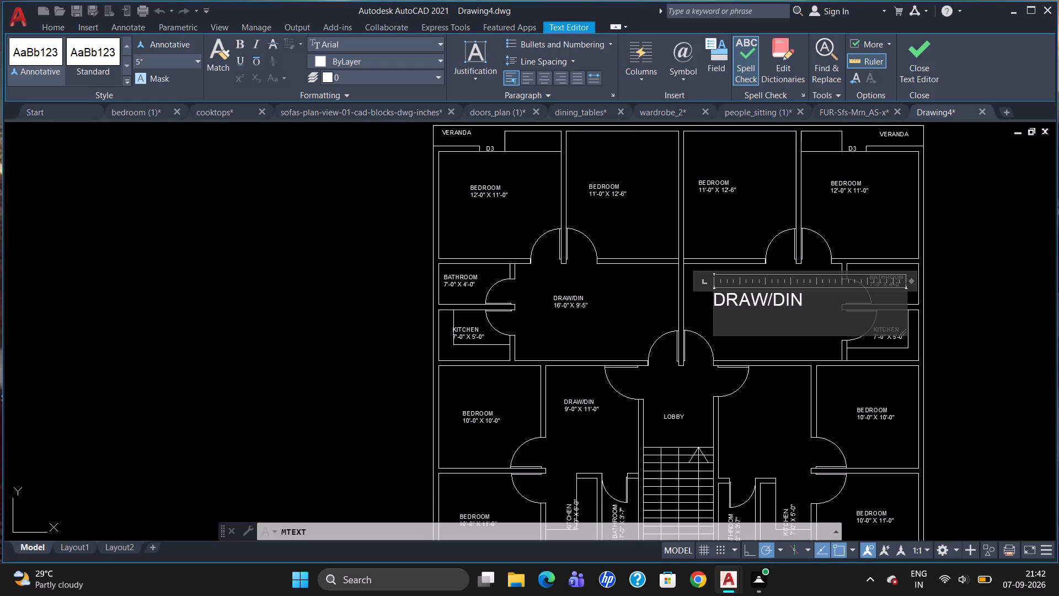
text(9'-0" X)
key(space)
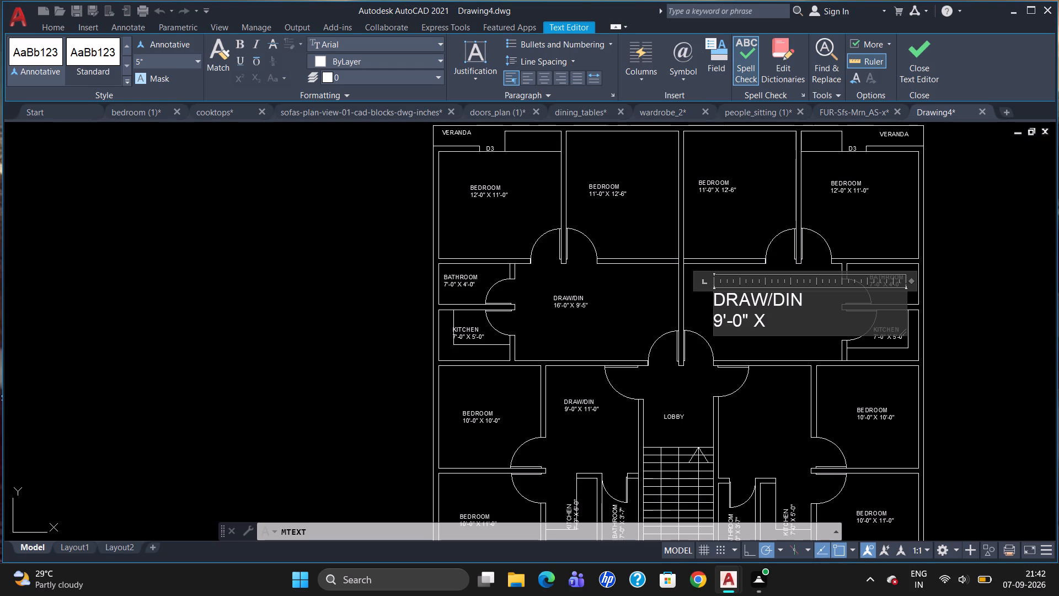
text(11)
text('-0")
click(587, 316)
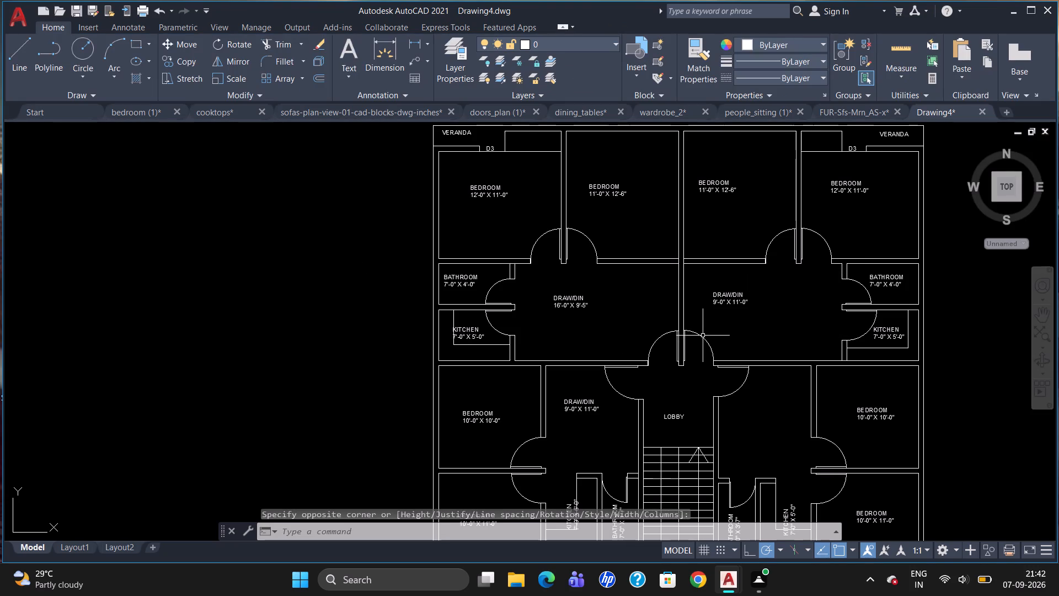
Move the DRAW/DIN 9'-0" X 11'-0" label in the northeast hall slightly east, toward the middle of the room.
scroll(751, 311, up, 2)
click(711, 275)
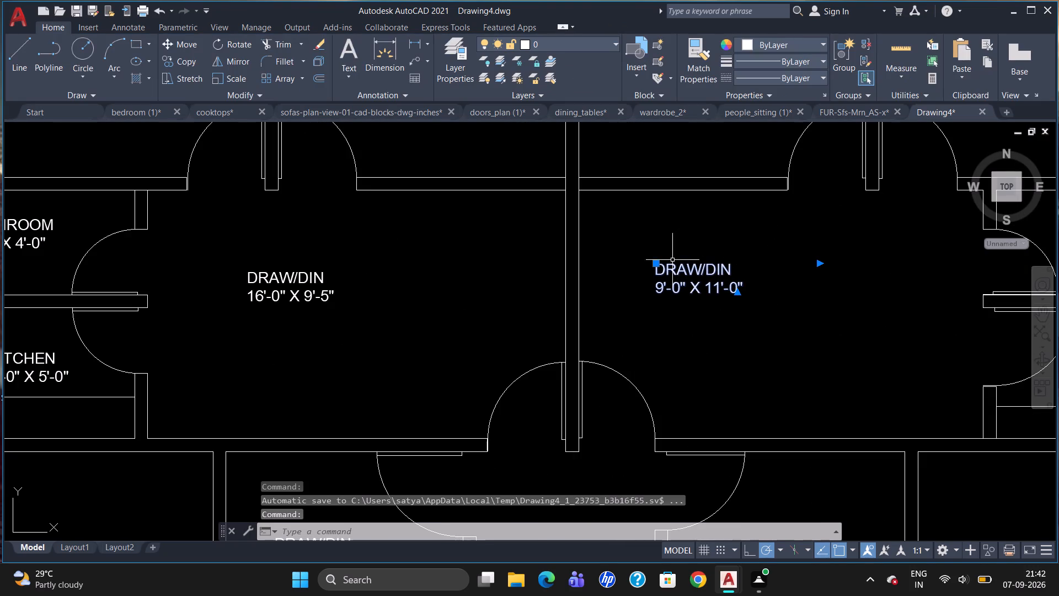
click(658, 264)
click(681, 263)
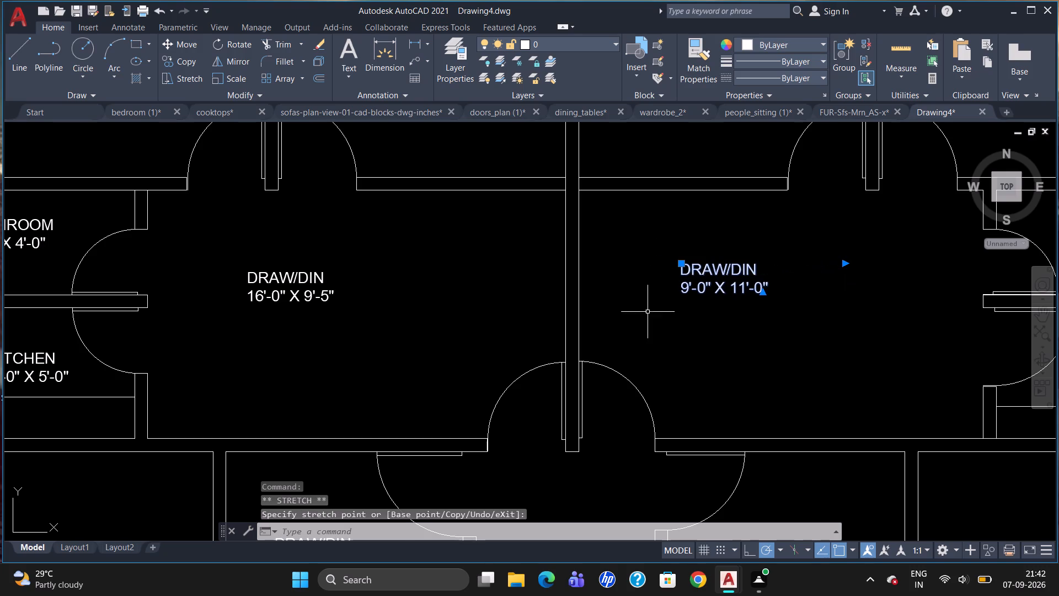
key(Escape)
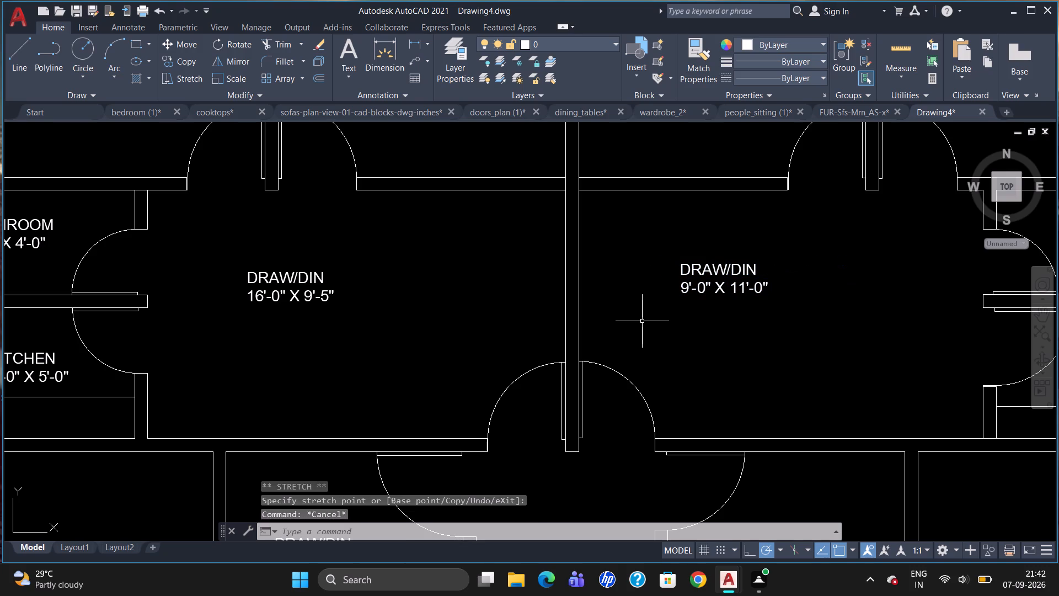
Hatch the small corner niche in the southwest bedroom with the ANSI37 pattern in index colour 28.
scroll(614, 324, down, 3)
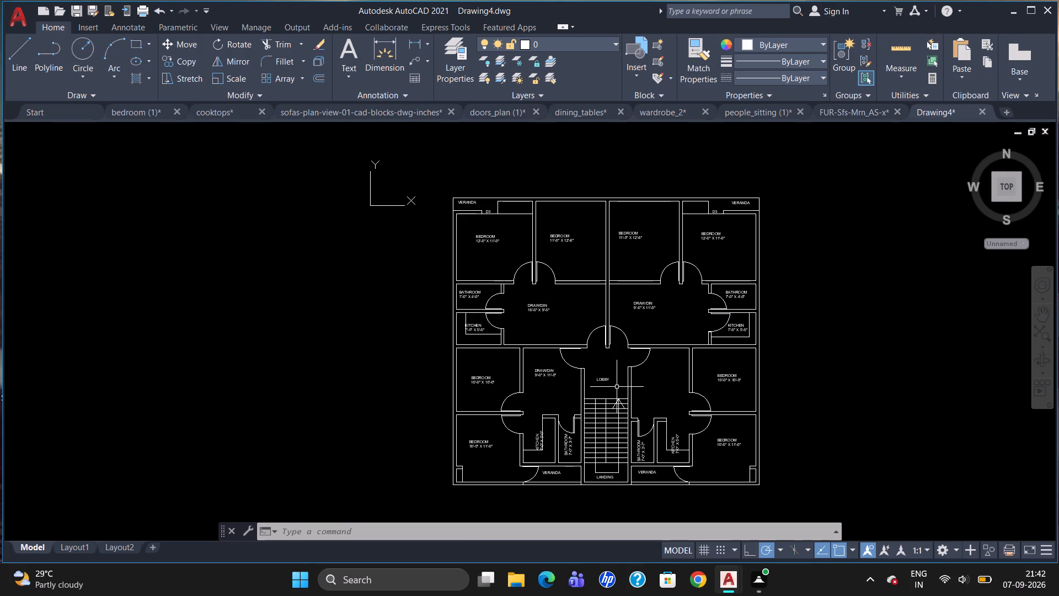
scroll(449, 522, up, 3)
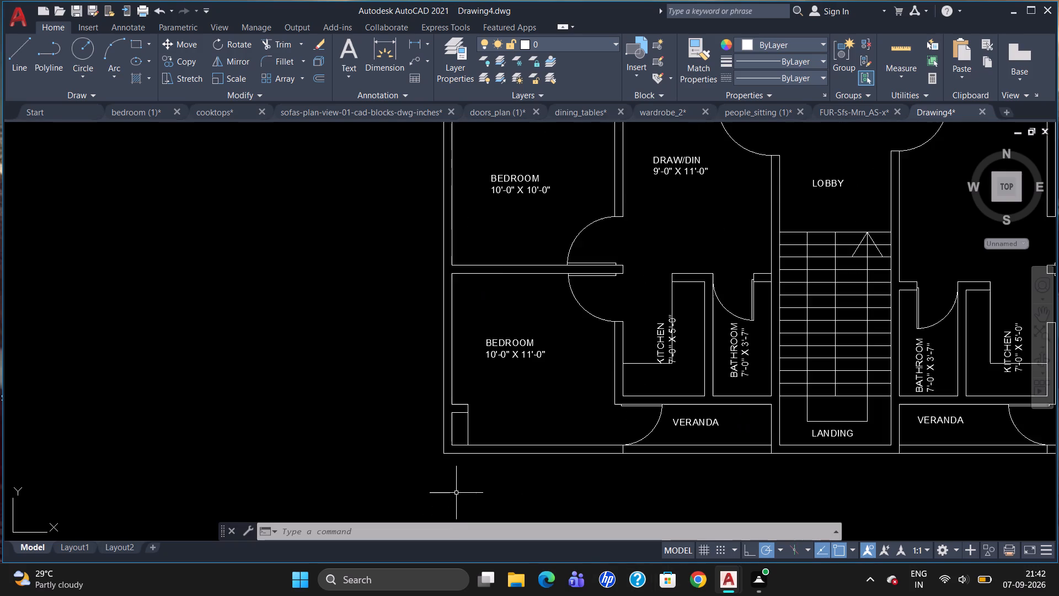
scroll(456, 493, up, 1)
click(150, 76)
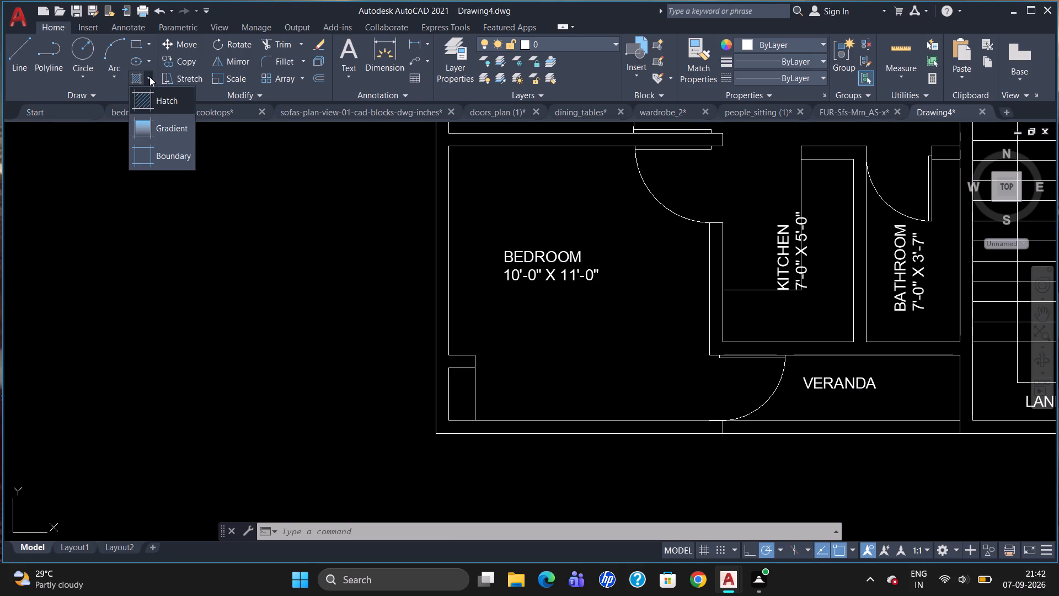
click(154, 100)
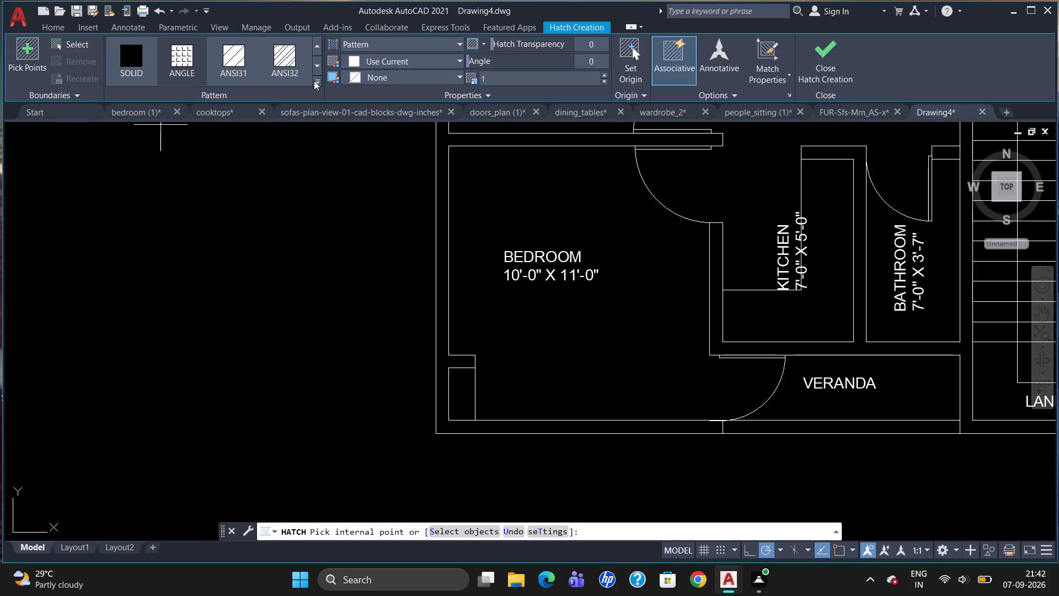
click(314, 81)
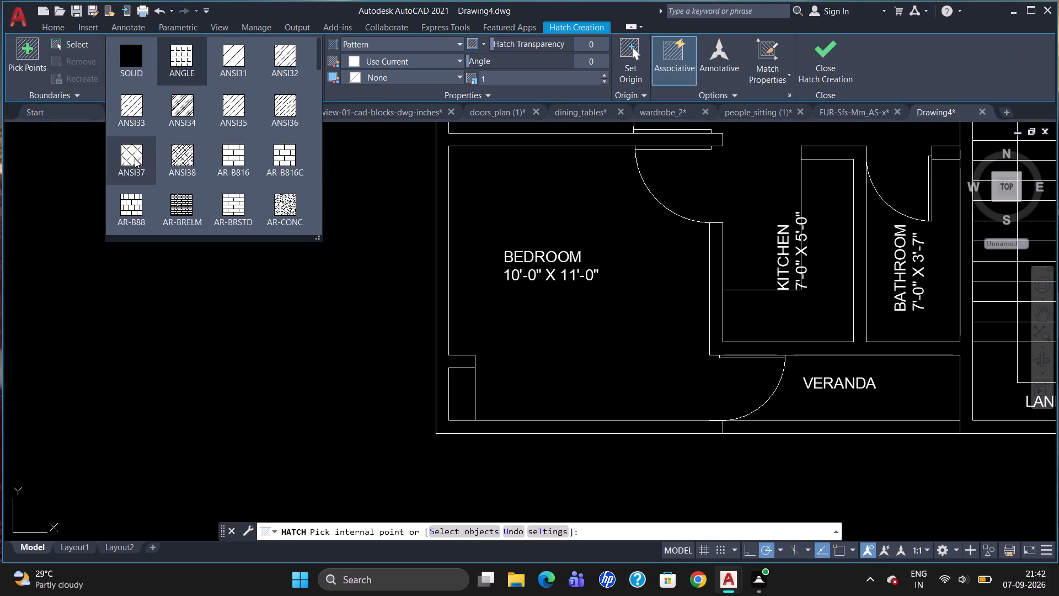
scroll(135, 158, up, 9)
click(137, 156)
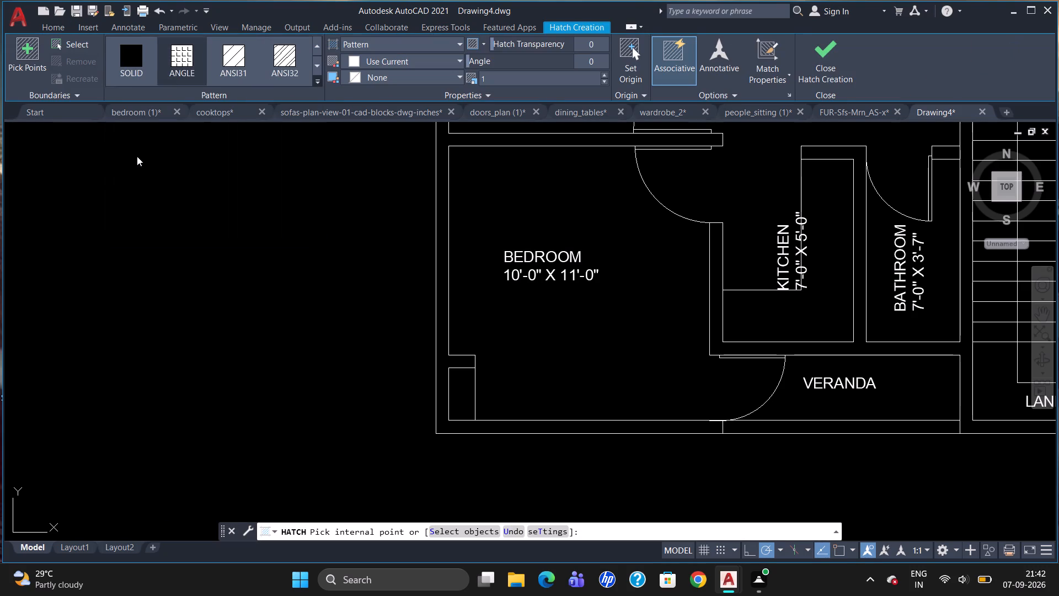
click(377, 62)
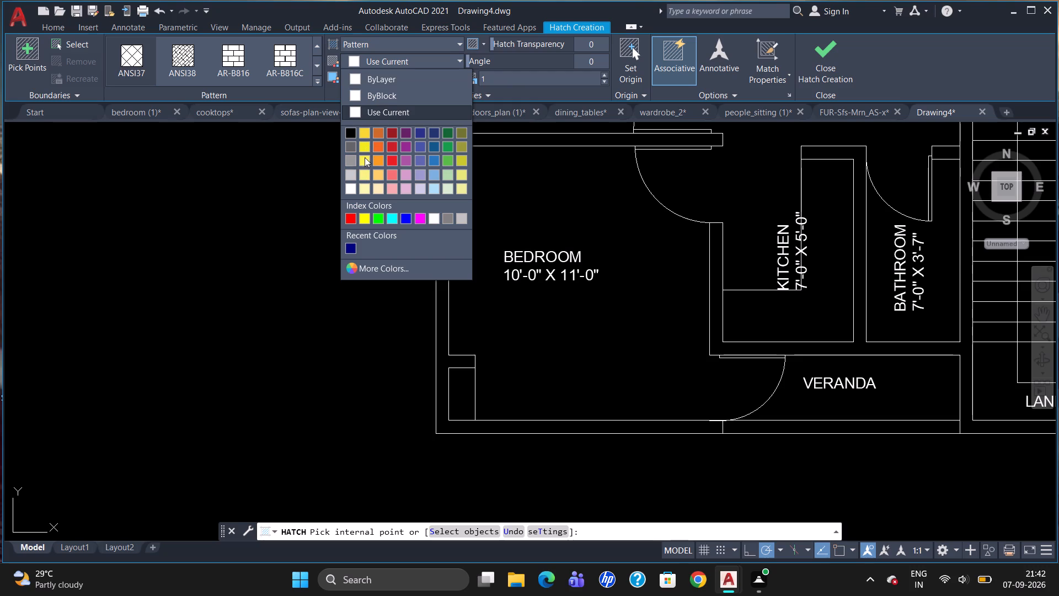
click(356, 266)
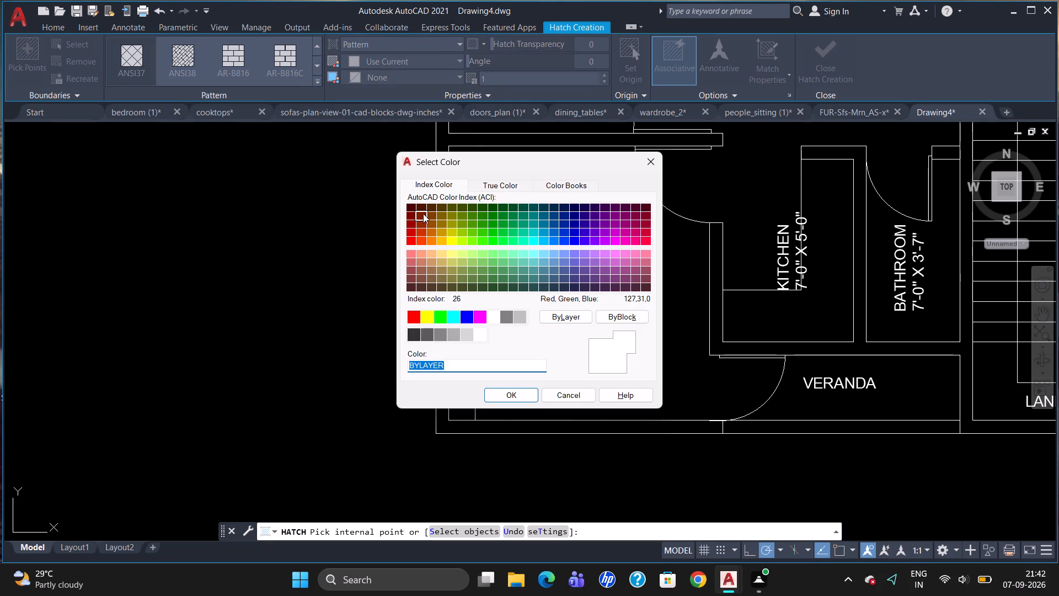
click(424, 209)
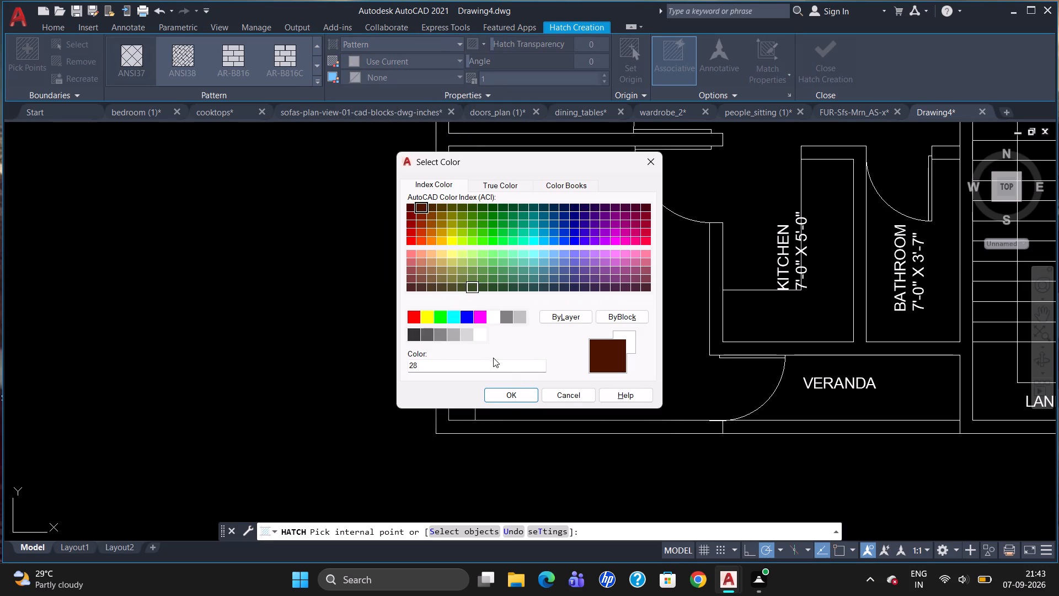
click(507, 390)
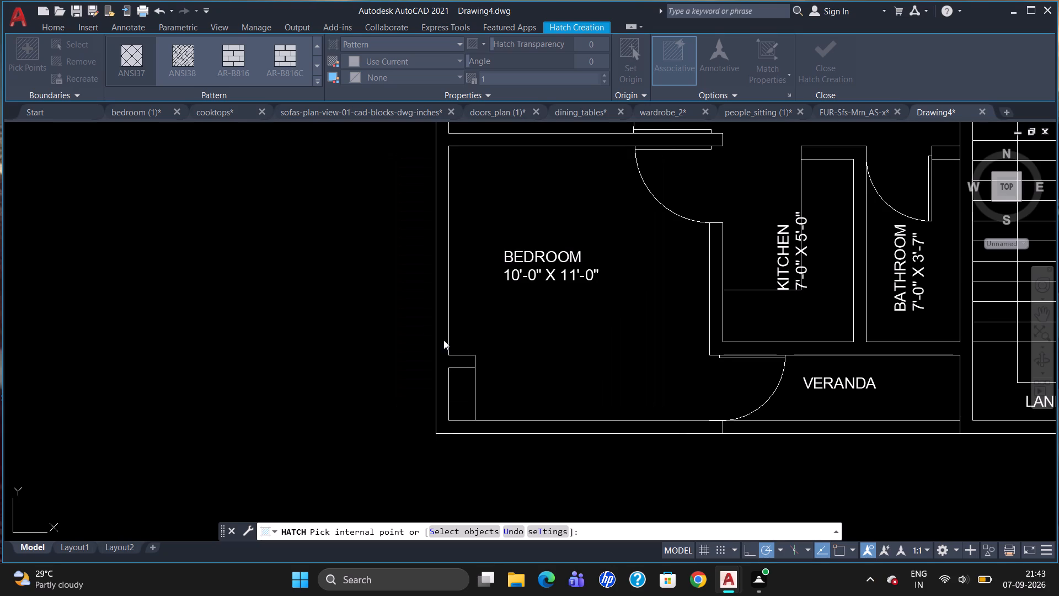
click(464, 397)
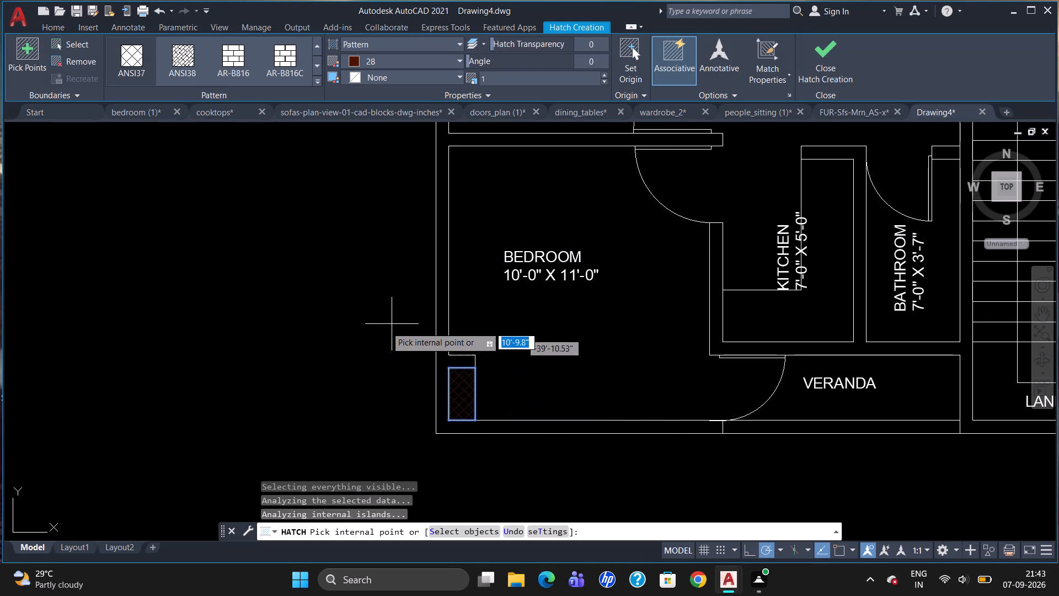
Apply the same ANSI37 hatch to the southeast bedroom's corner niche and the rectangular spaces beside both north verandas.
scroll(392, 325, down, 2)
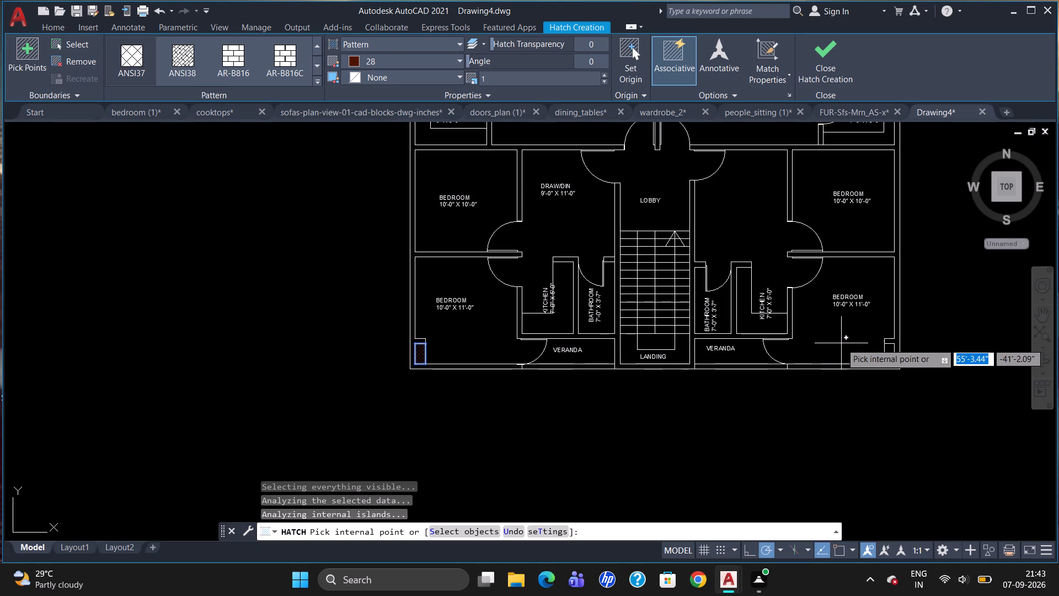
scroll(907, 363, up, 3)
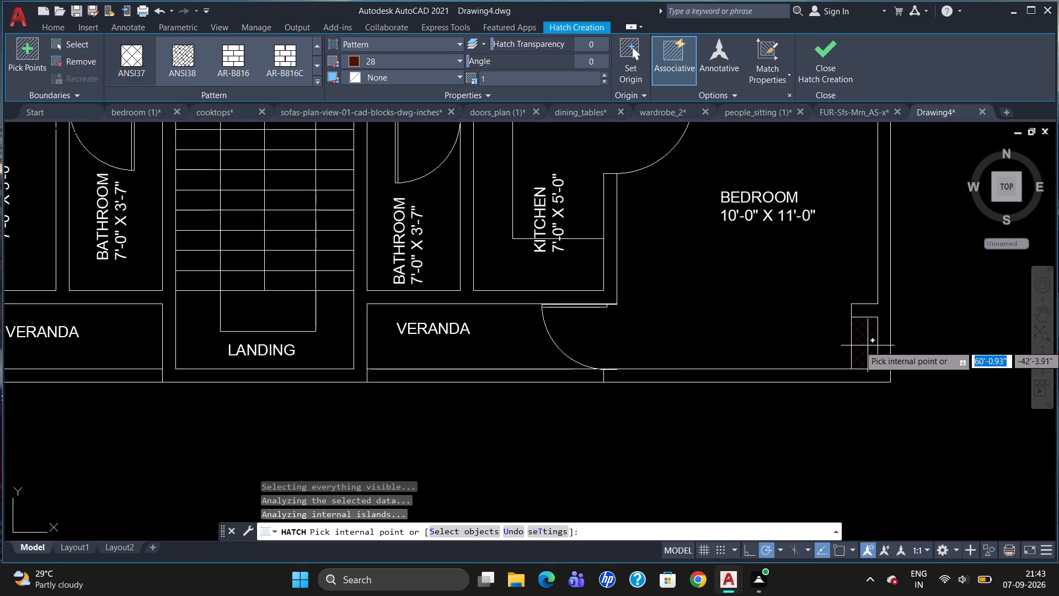
click(868, 345)
scroll(780, 360, down, 3)
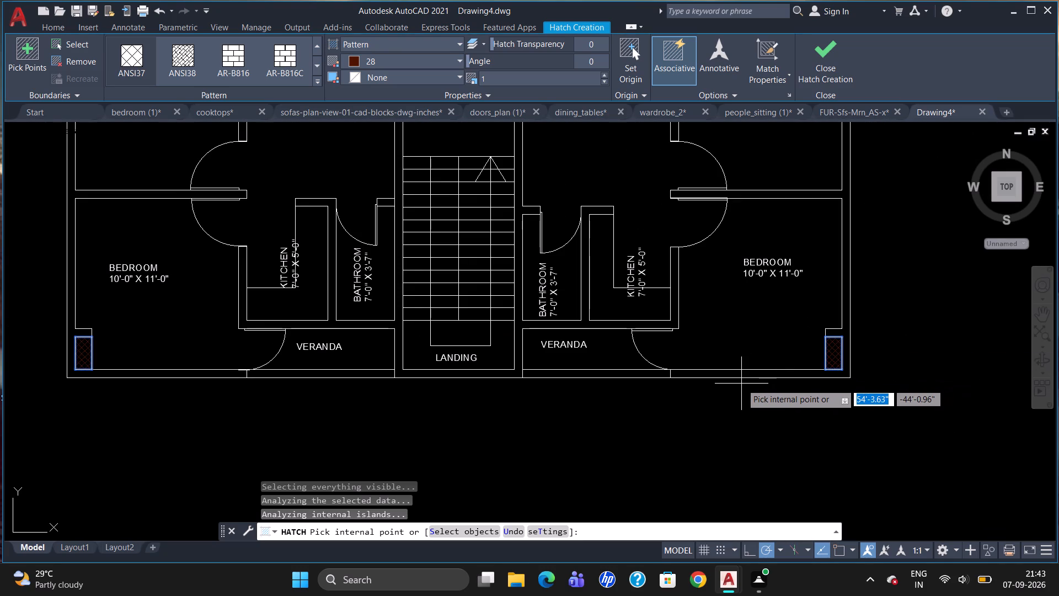
scroll(718, 389, down, 2)
scroll(746, 242, up, 3)
scroll(736, 339, down, 5)
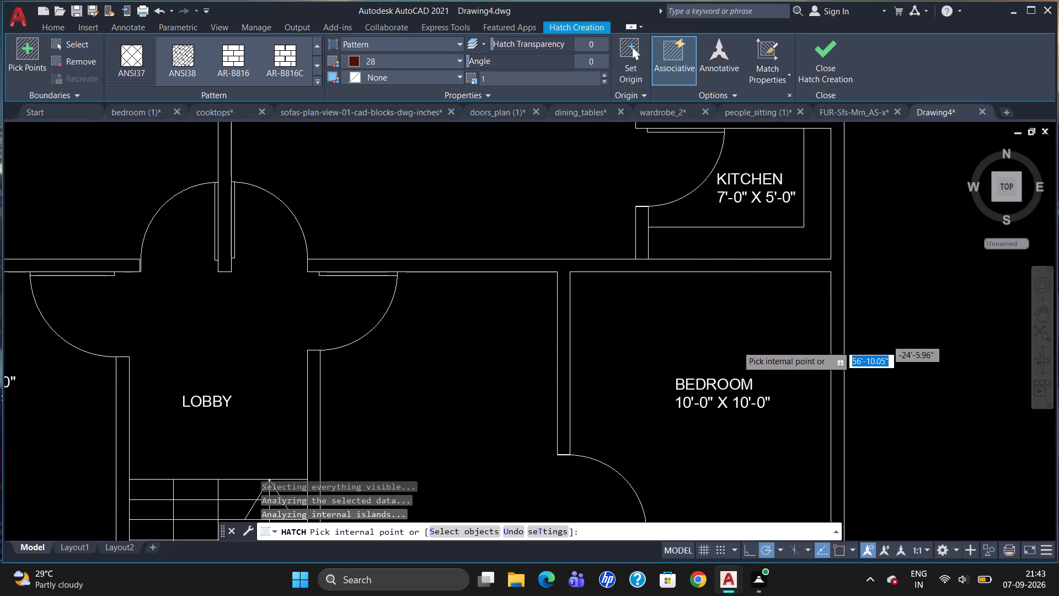
scroll(753, 227, up, 3)
scroll(752, 314, down, 3)
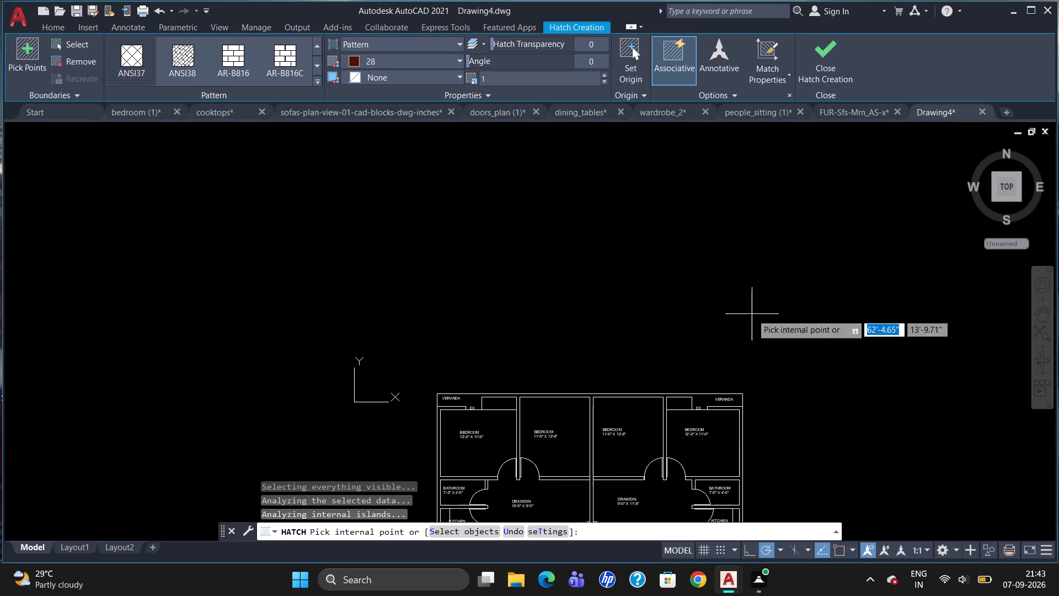
scroll(709, 356, up, 4)
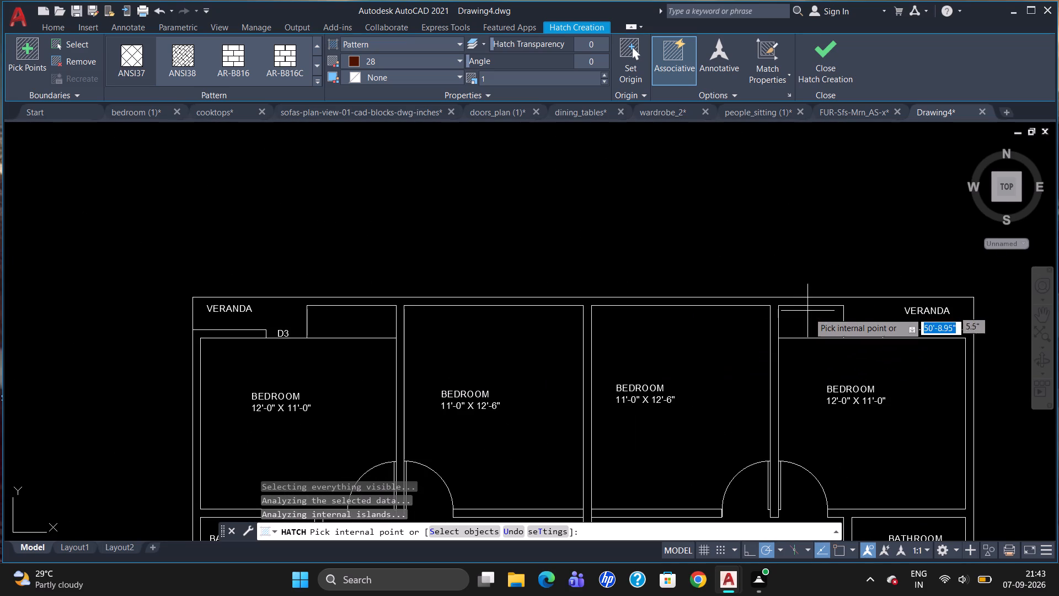
click(809, 322)
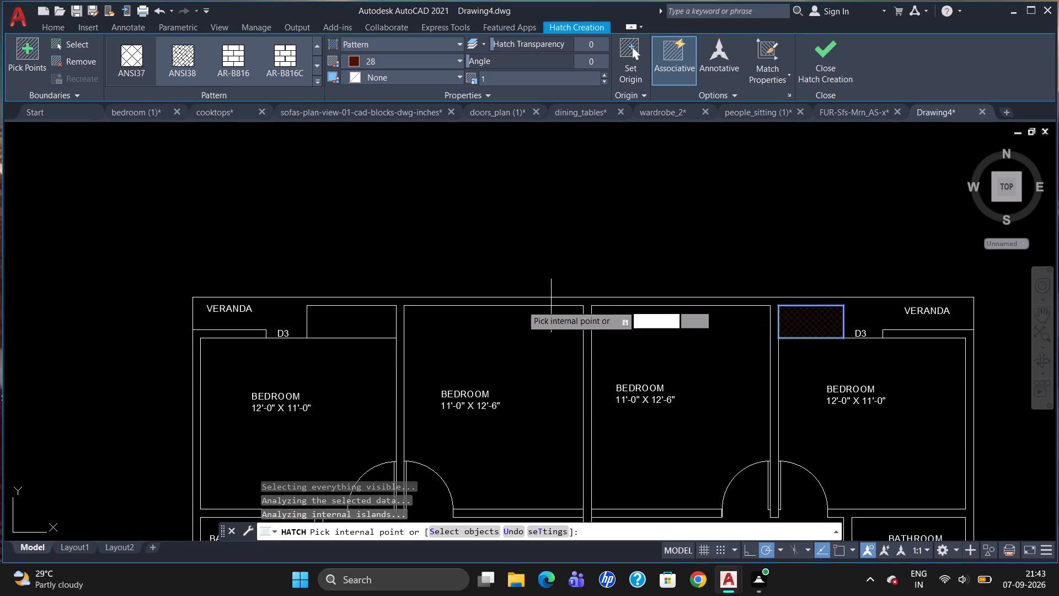
click(347, 321)
key(Escape)
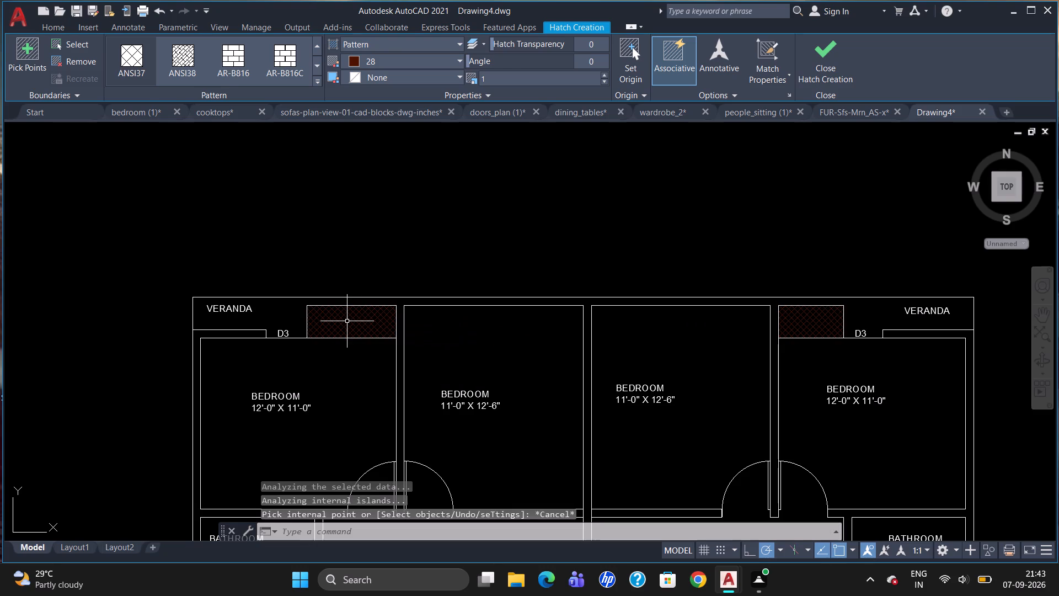
Copy the D3 tag from the northeast veranda opening to the doors of the east bathroom and east kitchen.
scroll(475, 242, down, 2)
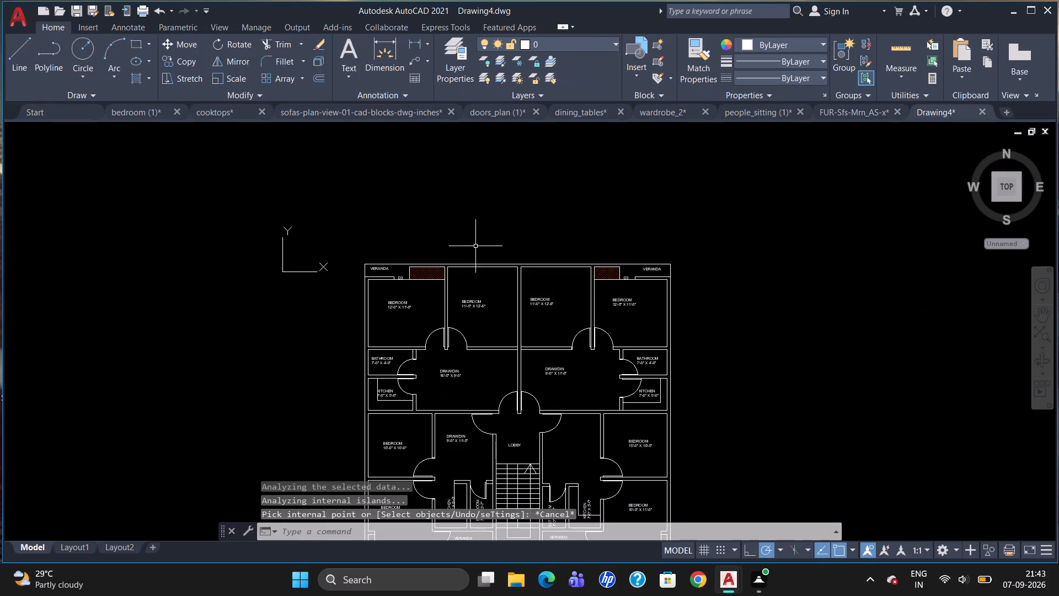
scroll(606, 348, up, 1)
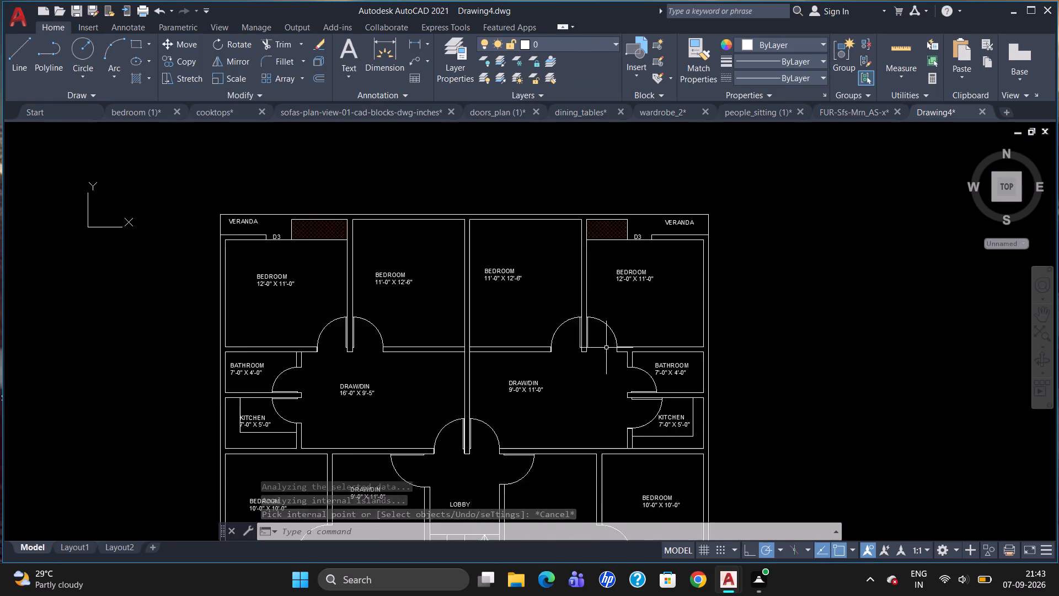
scroll(606, 348, up, 1)
scroll(657, 285, down, 1)
click(657, 215)
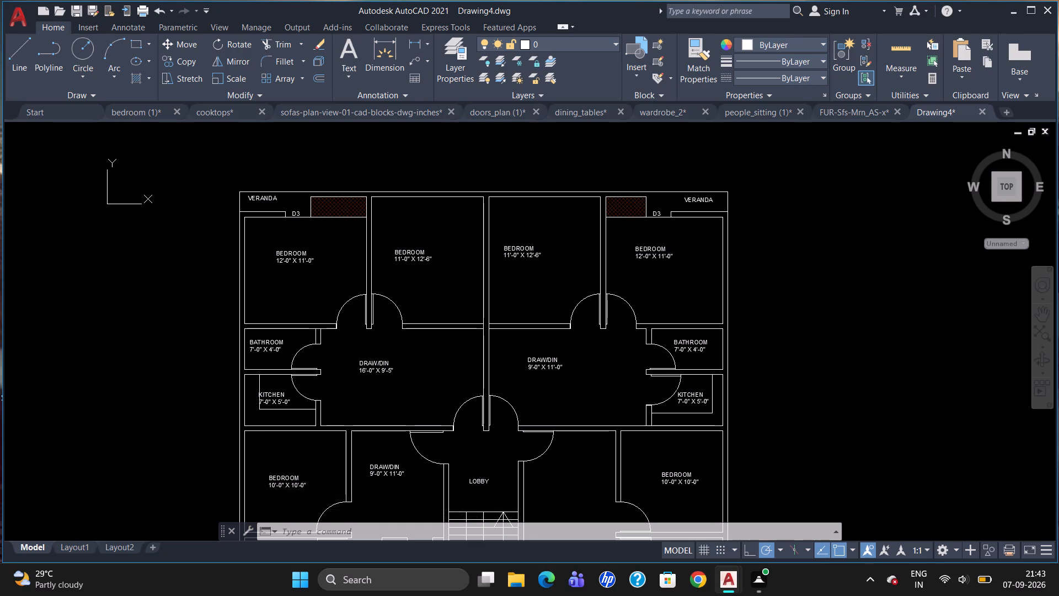
text(CO)
key(Return)
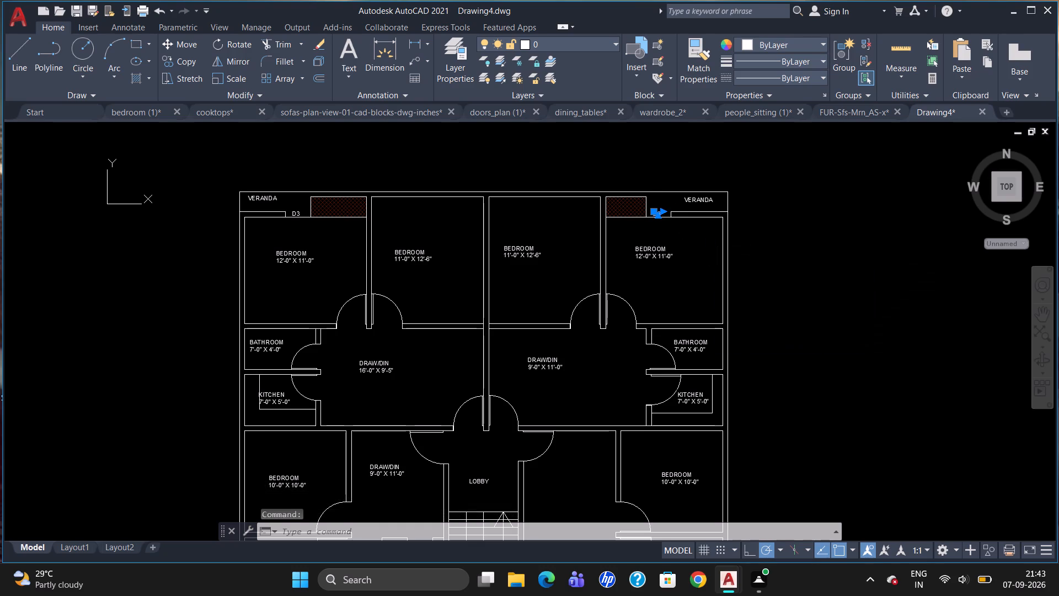
click(662, 209)
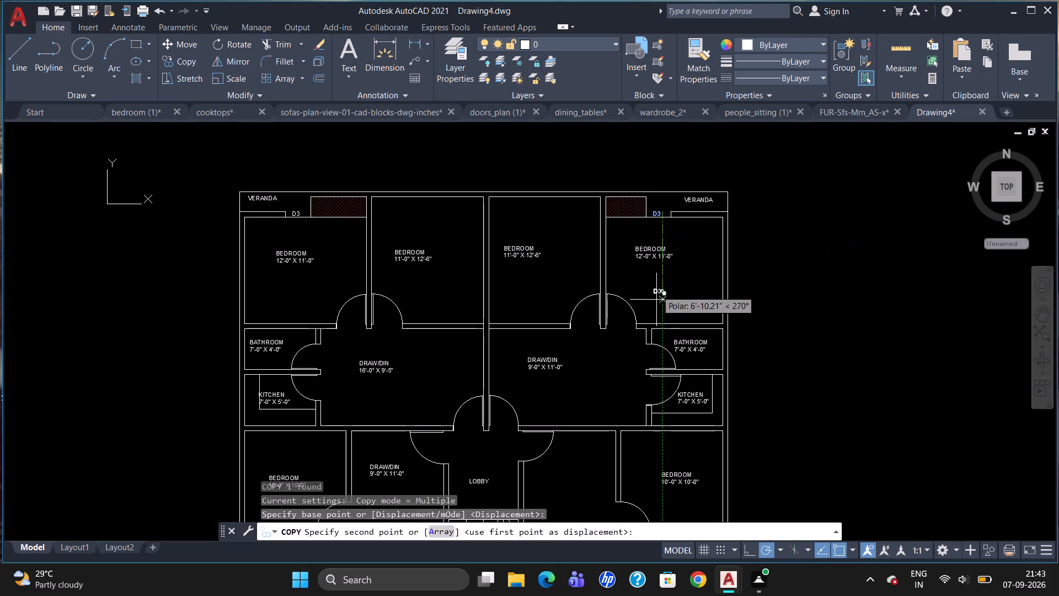
scroll(660, 362, up, 4)
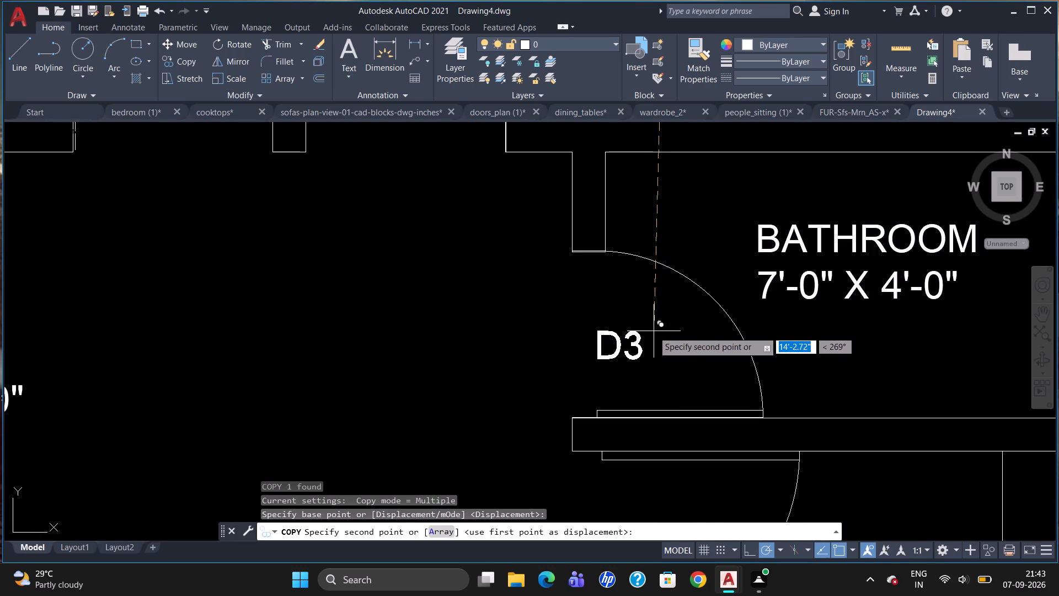
click(653, 331)
scroll(662, 254, down, 3)
scroll(660, 324, up, 1)
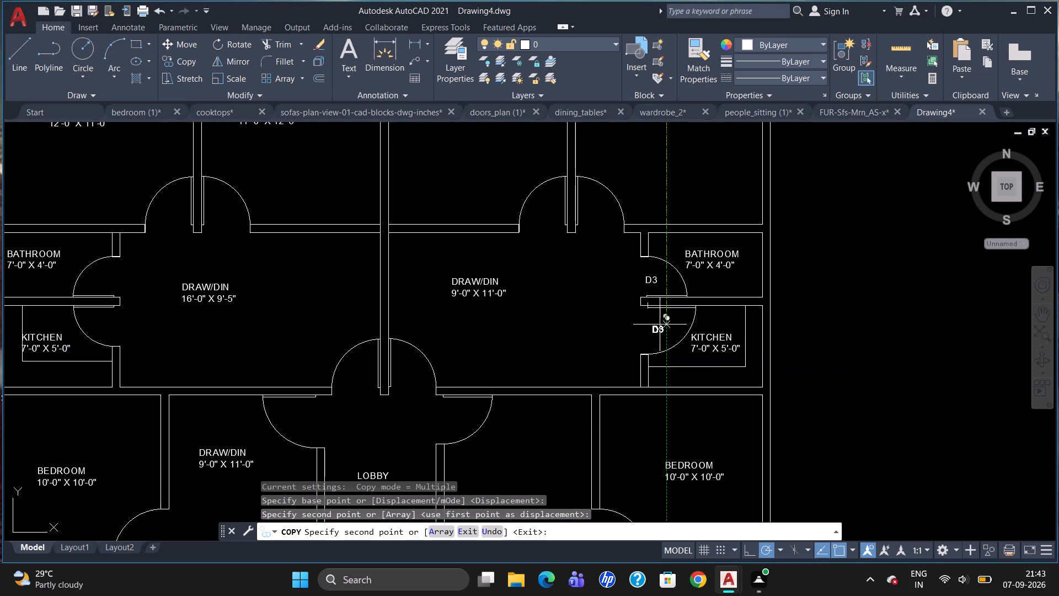
scroll(660, 324, up, 2)
click(658, 323)
Place copies of the D3 tag at the doors of the west bathroom and west kitchen beside the DRAW/DIN hall.
scroll(688, 302, down, 3)
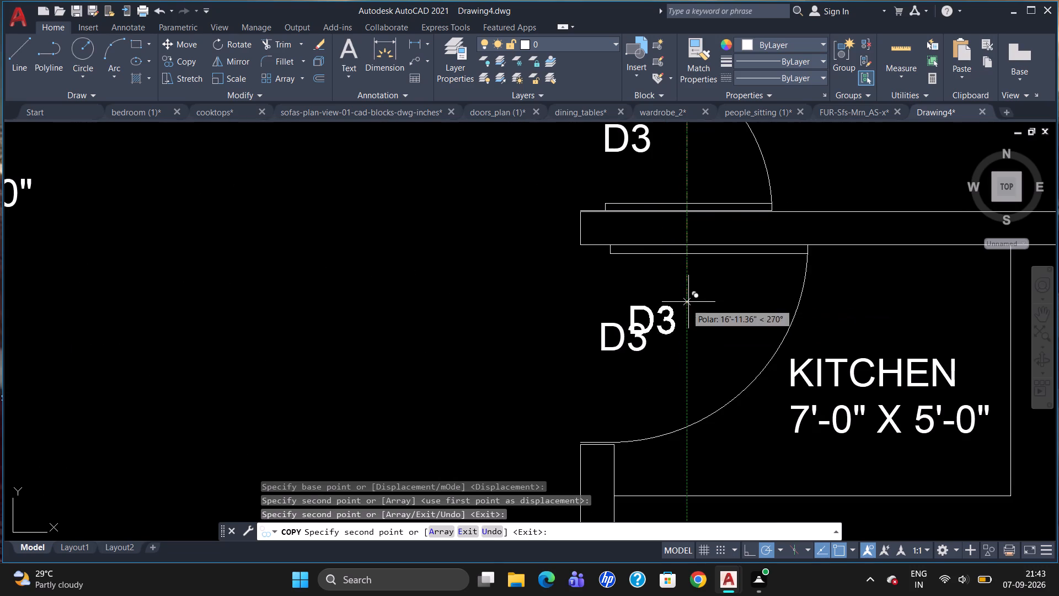
scroll(336, 274, down, 2)
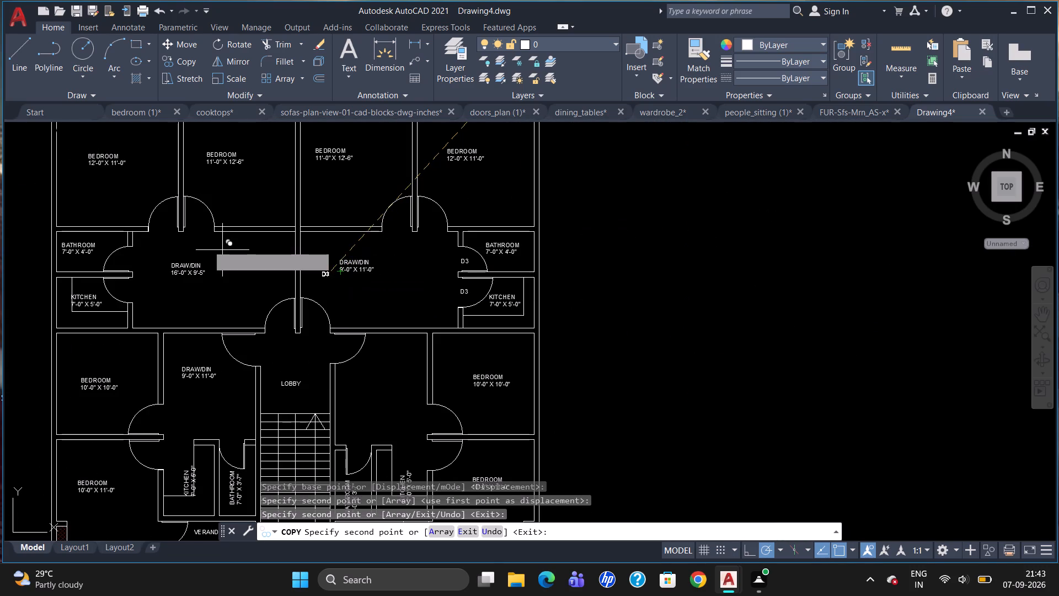
scroll(132, 257, up, 2)
click(135, 257)
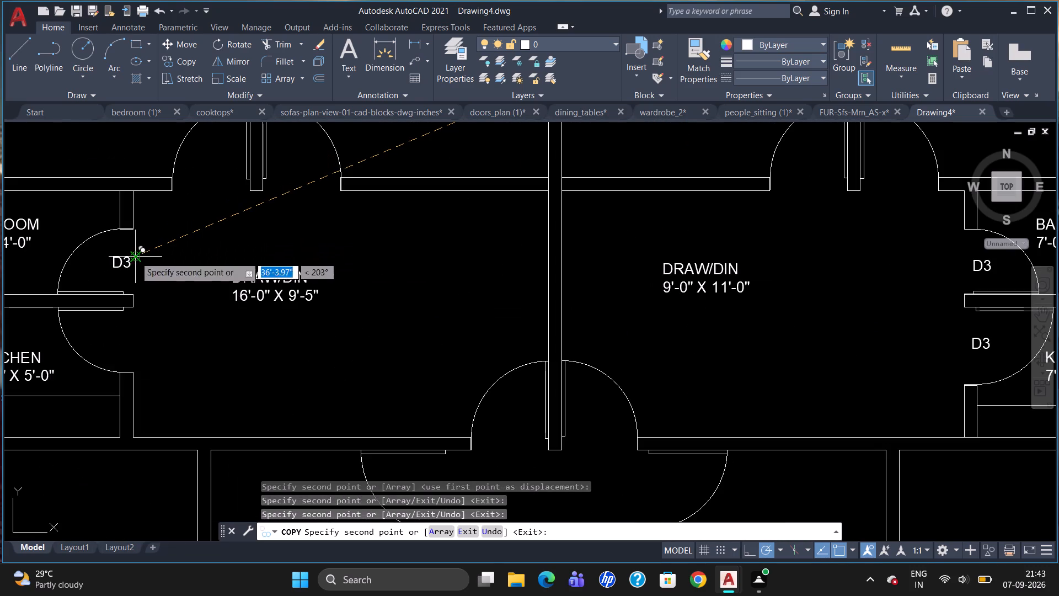
click(129, 339)
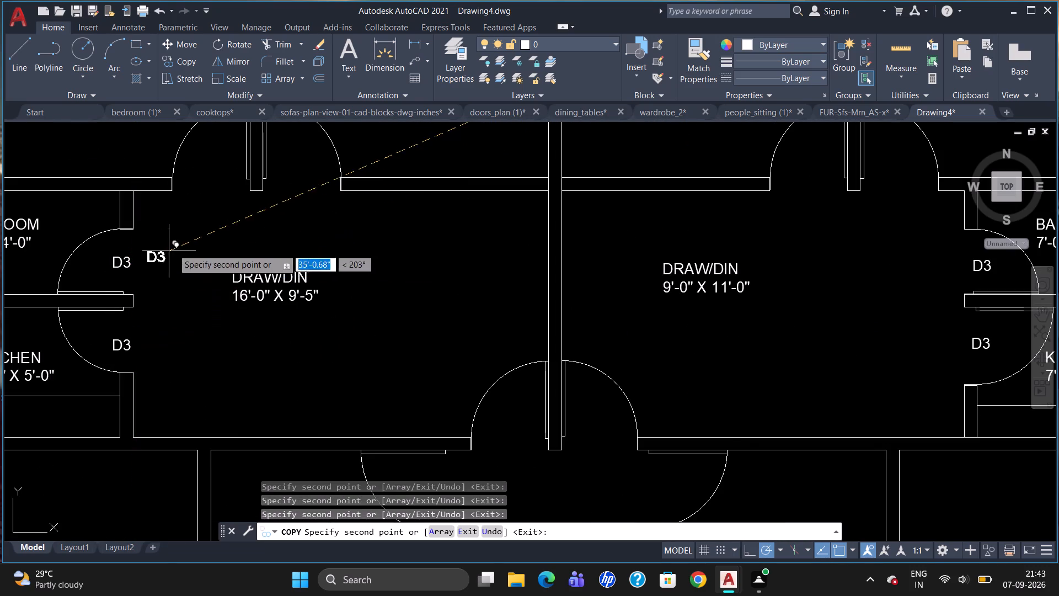
Place copies of the D3 tag at the doors of the two bathrooms flanking the staircase.
scroll(192, 241, down, 1)
scroll(258, 282, down, 2)
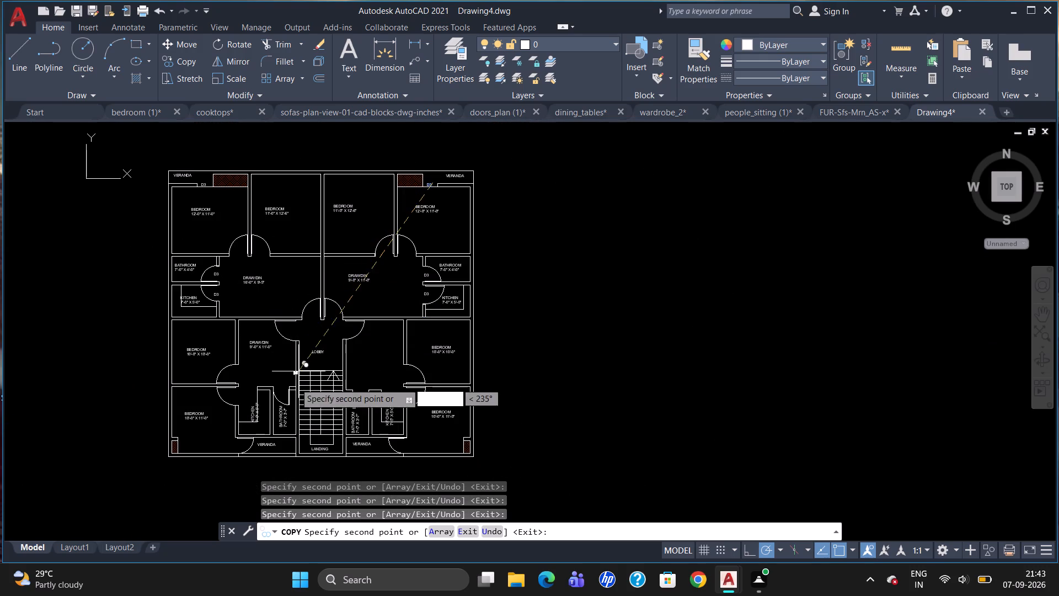
scroll(290, 411, up, 3)
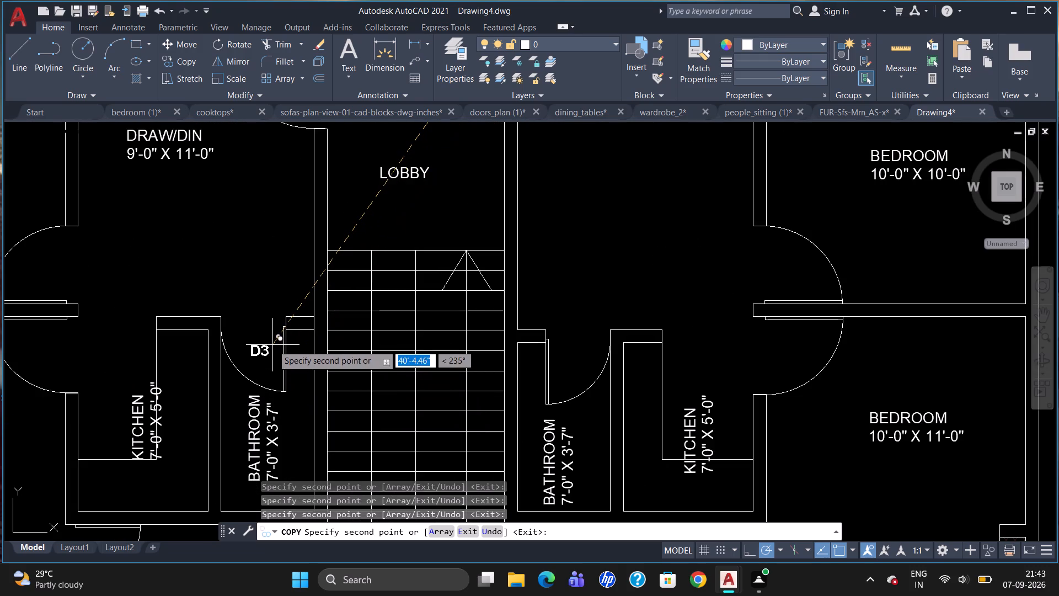
click(268, 337)
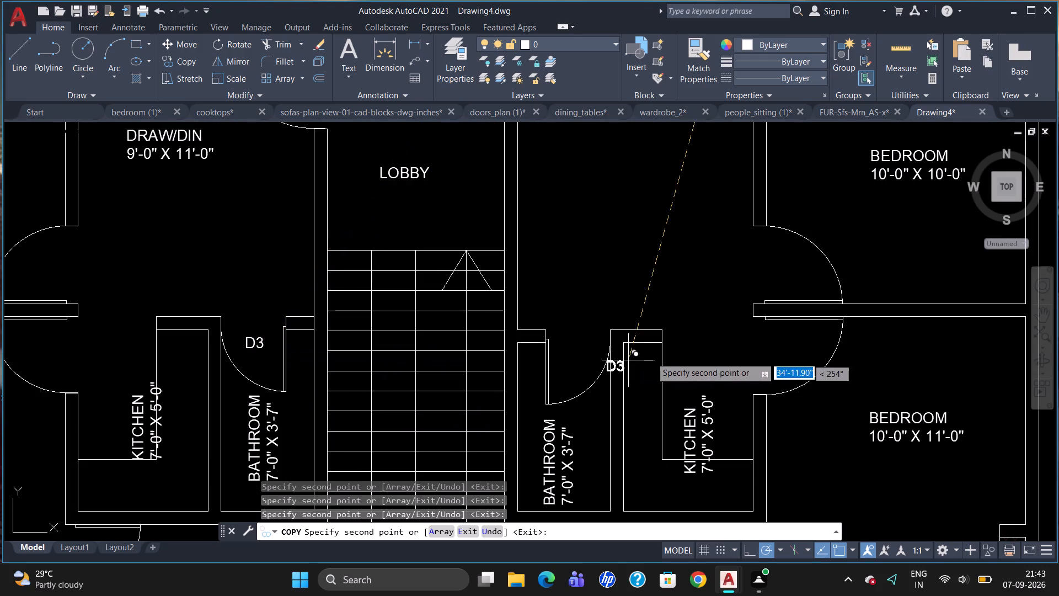
click(592, 344)
Place copies of the D3 tag at the doors between both south verandas and their adjoining bedrooms, finishing the copying.
scroll(583, 252, down, 4)
scroll(618, 297, up, 4)
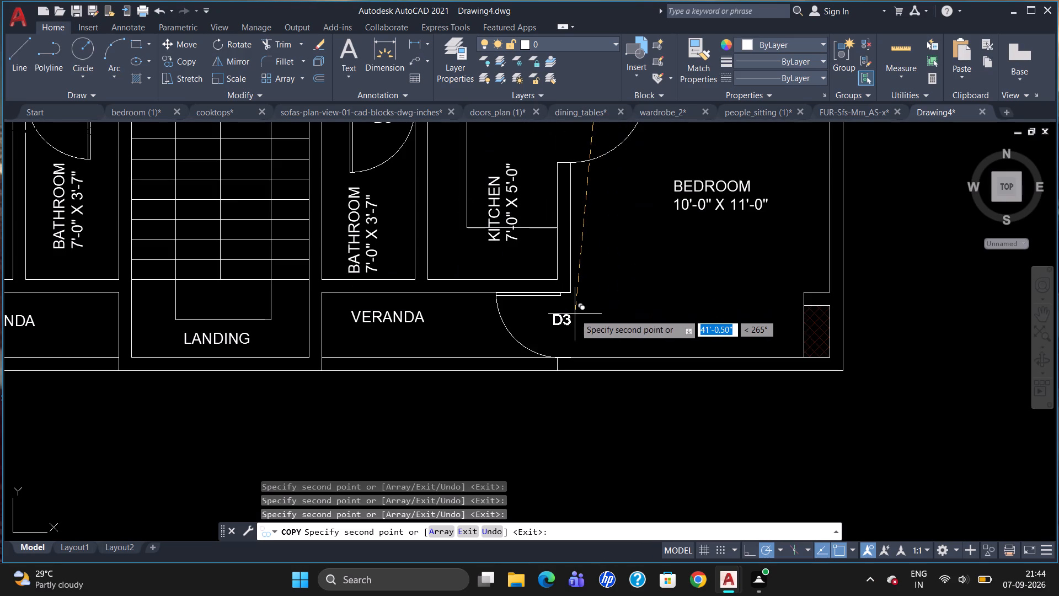
click(574, 317)
scroll(472, 340, down, 3)
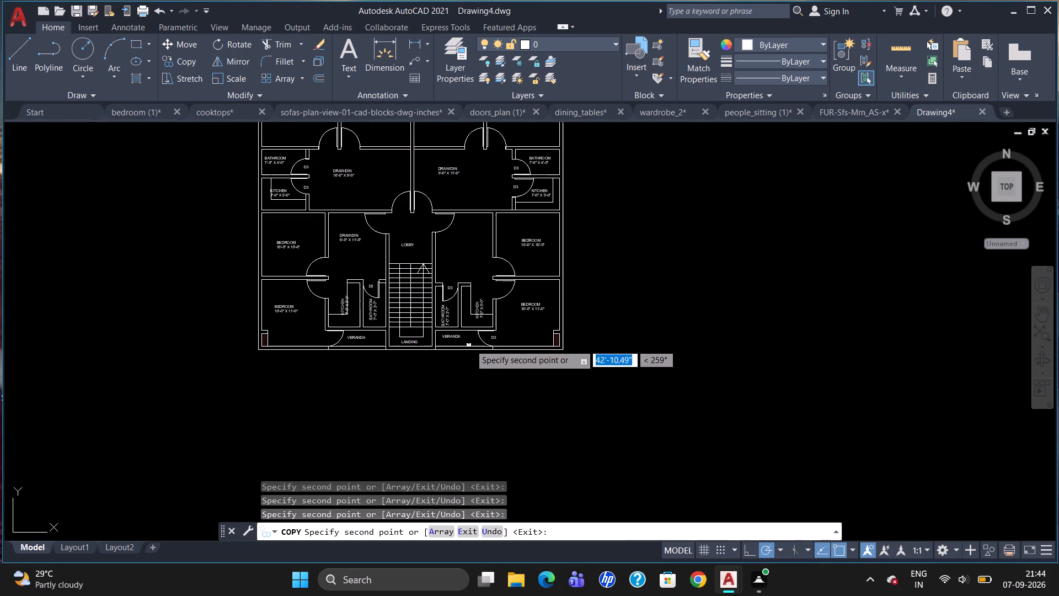
scroll(342, 326, up, 3)
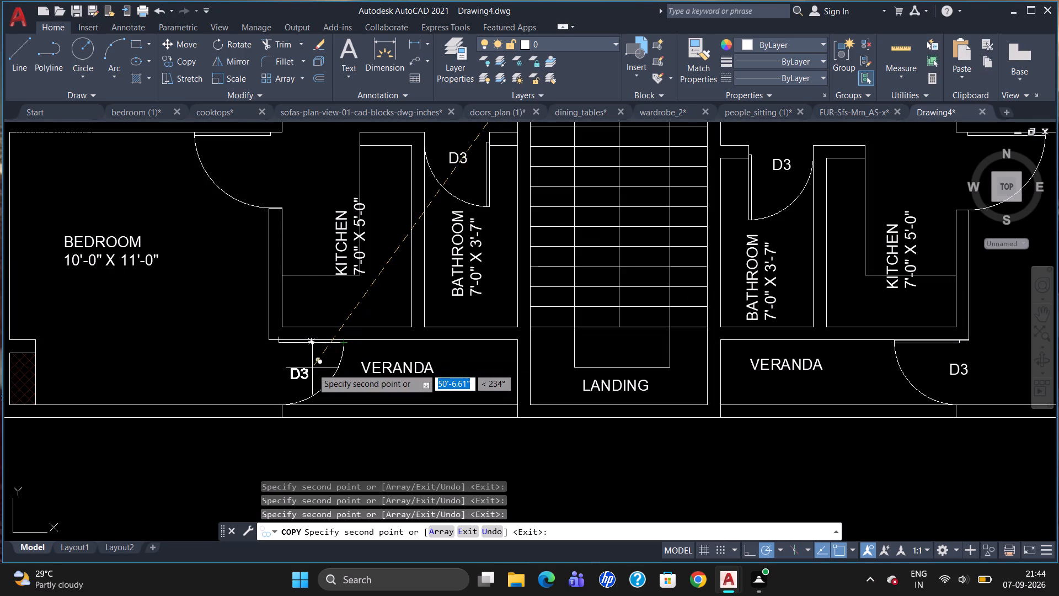
click(312, 369)
key(Escape)
Add the multiline text D2, 5" high, at the door of the northwest 12'-0" X 11'-0" bedroom.
scroll(323, 388, down, 3)
scroll(388, 227, up, 2)
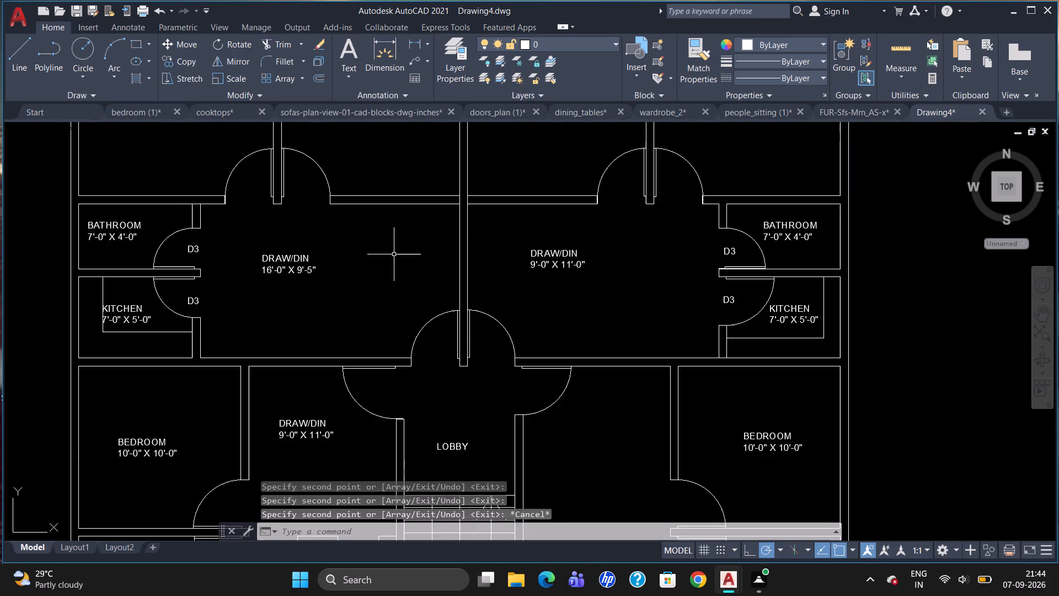
scroll(394, 256, up, 1)
scroll(448, 365, down, 2)
scroll(323, 246, up, 1)
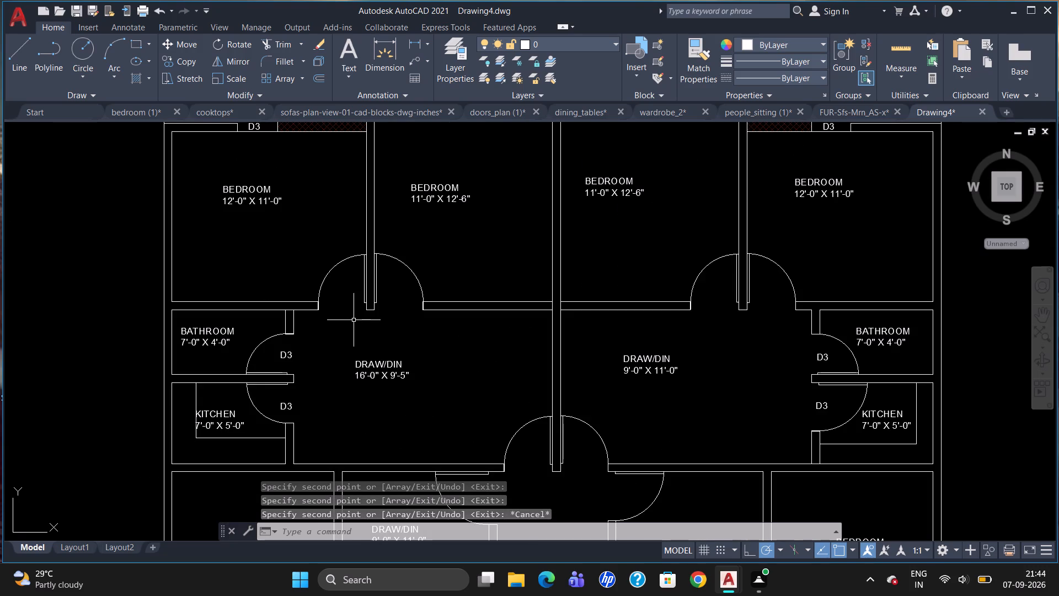
key(t)
key(Return)
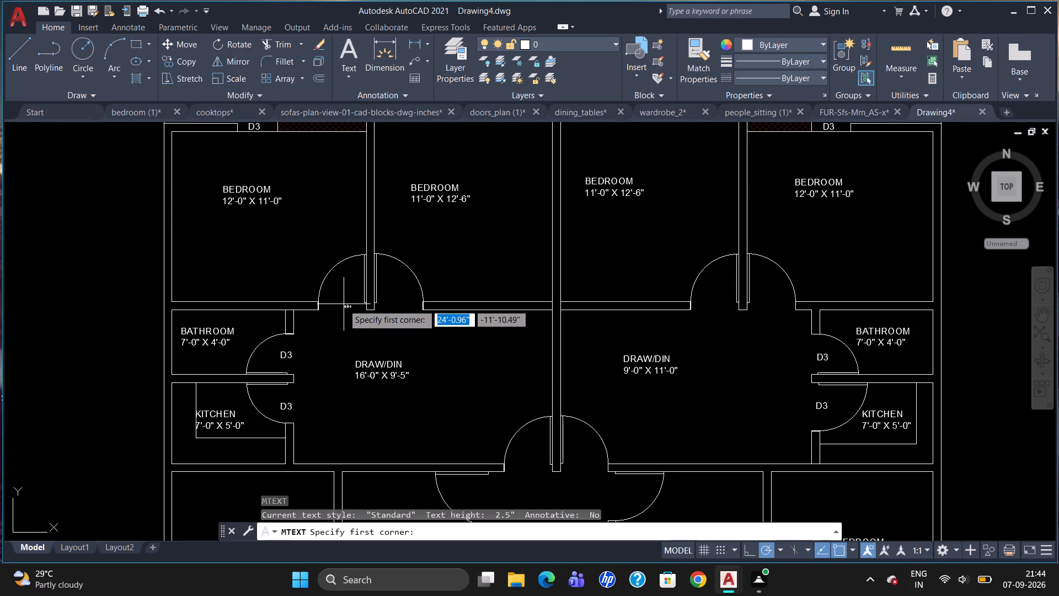
click(328, 308)
click(364, 317)
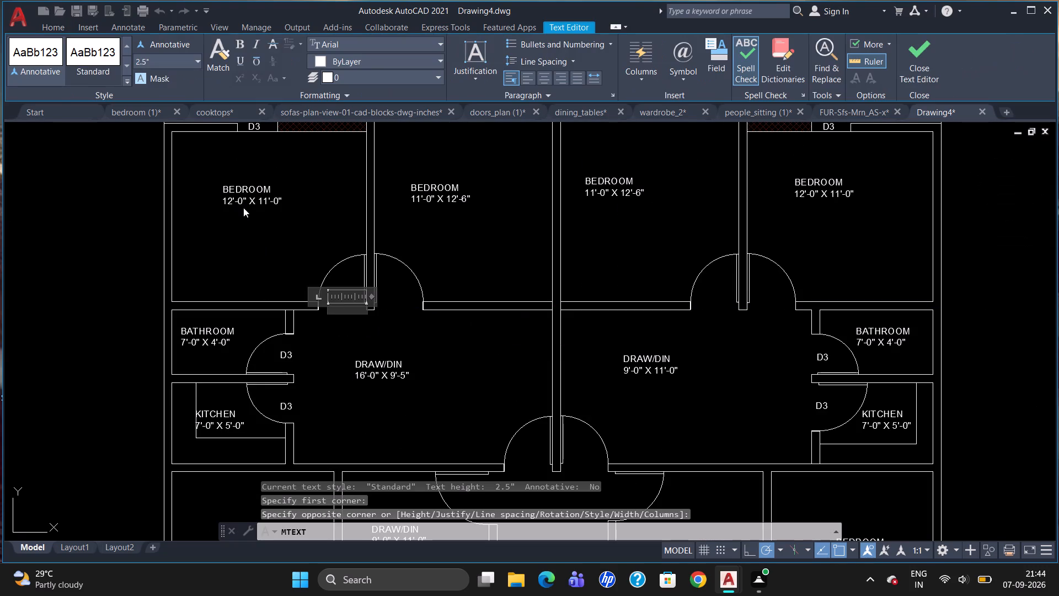
click(178, 57)
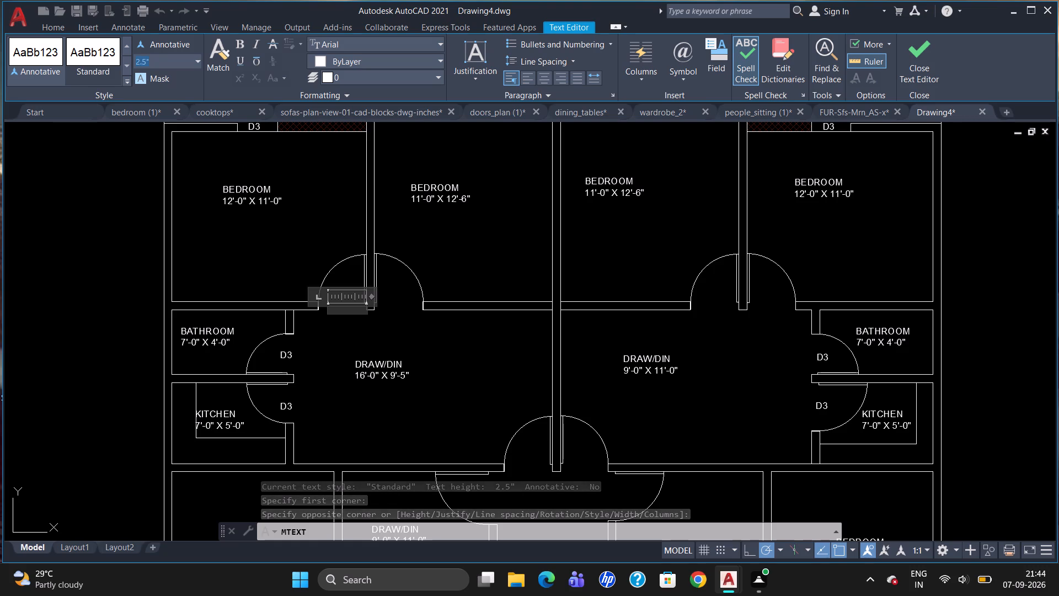
key(BackSpace)
key(5)
key(Return)
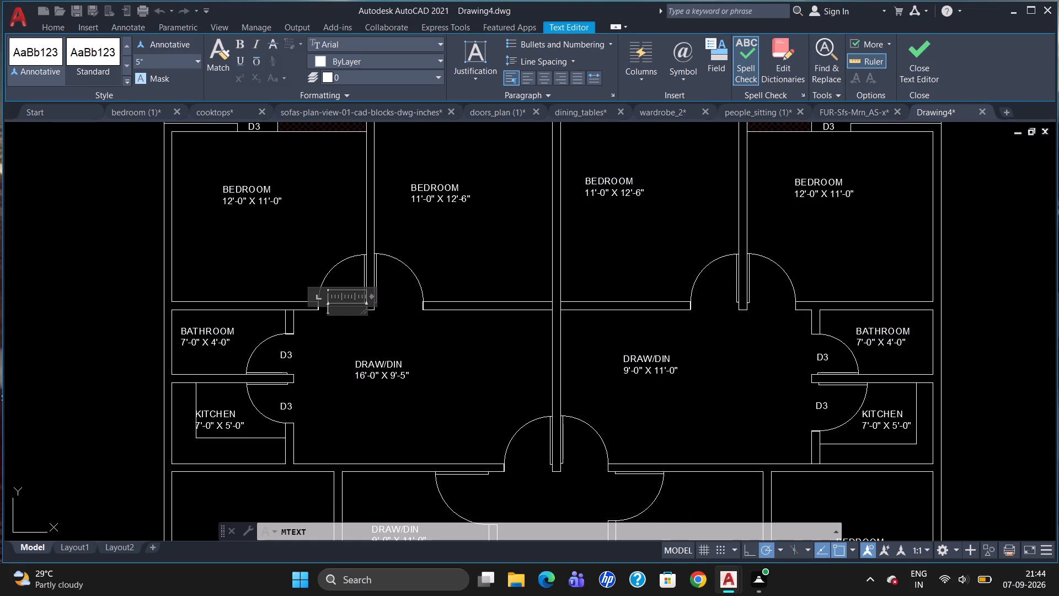
text(D2)
click(357, 326)
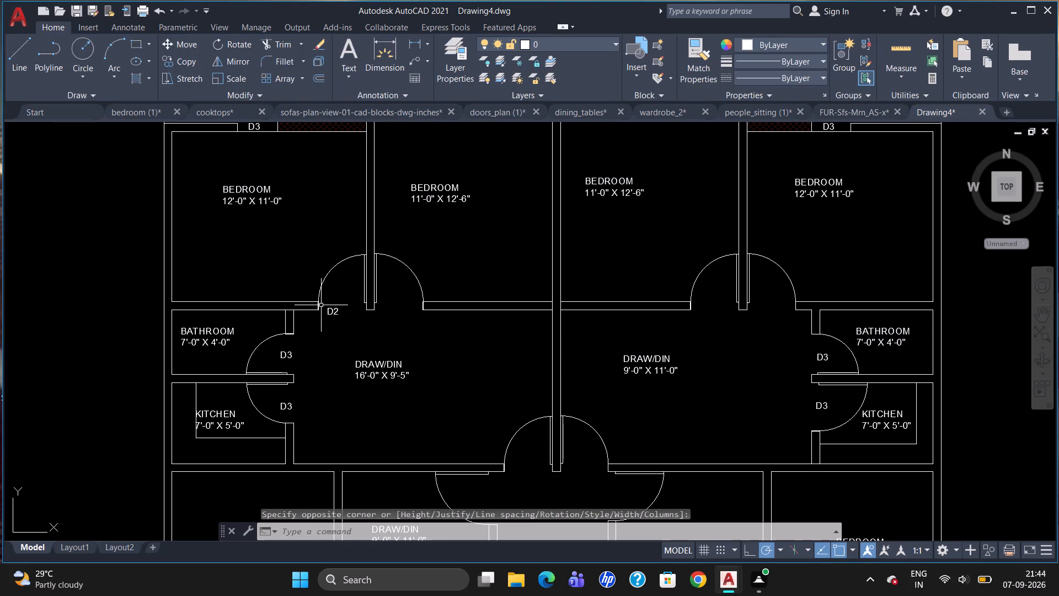
Move the D2 tag slightly up and inward so it sits inside the northwest bedroom's door opening.
click(327, 311)
click(327, 309)
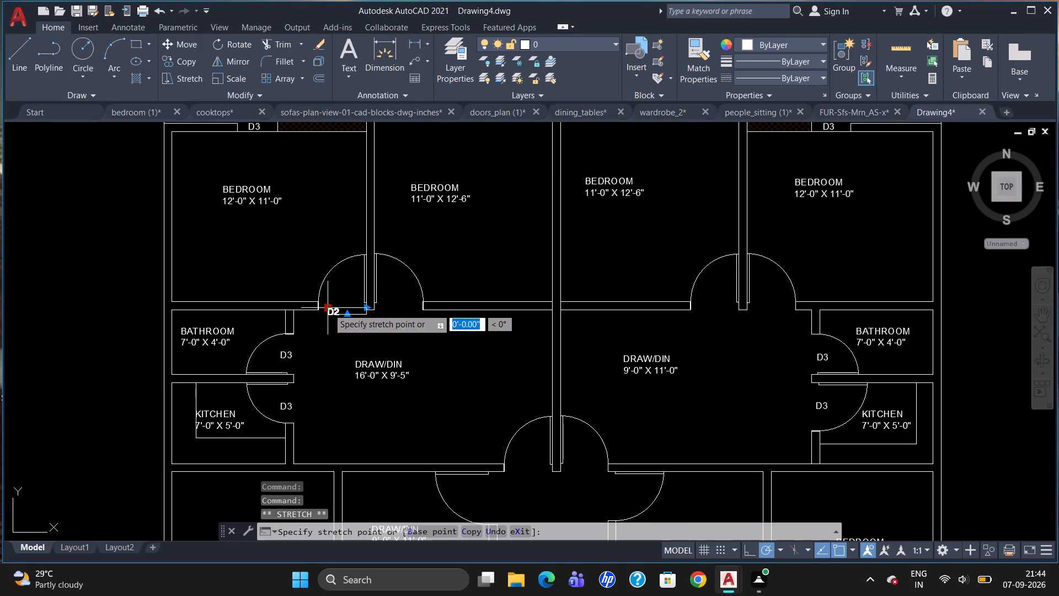
click(335, 299)
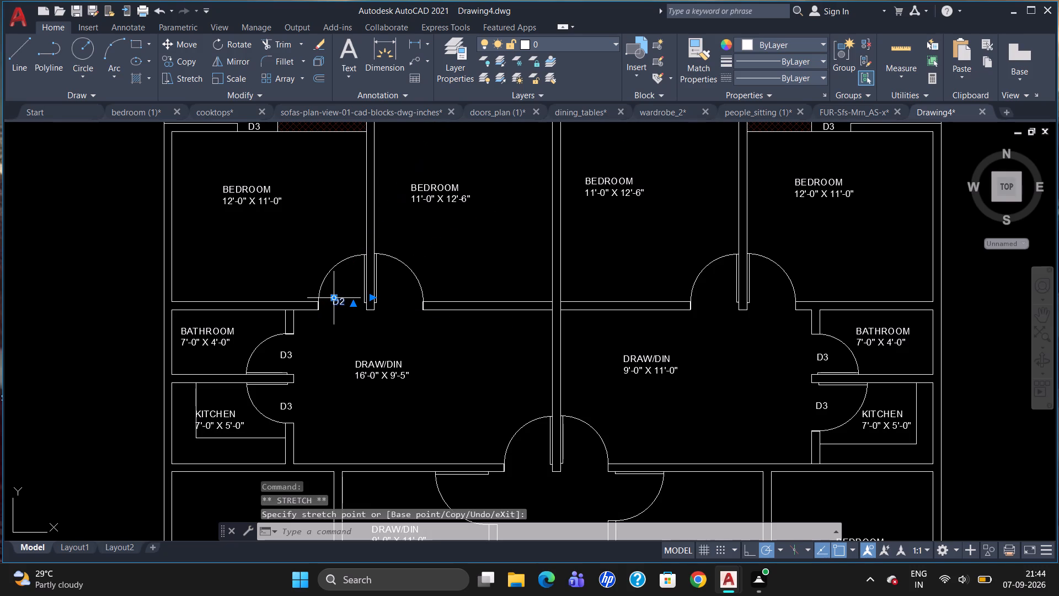
key(Escape)
Copy the D2 tag from the northwest bedroom door to the doors of the other three north bedrooms.
text(CO)
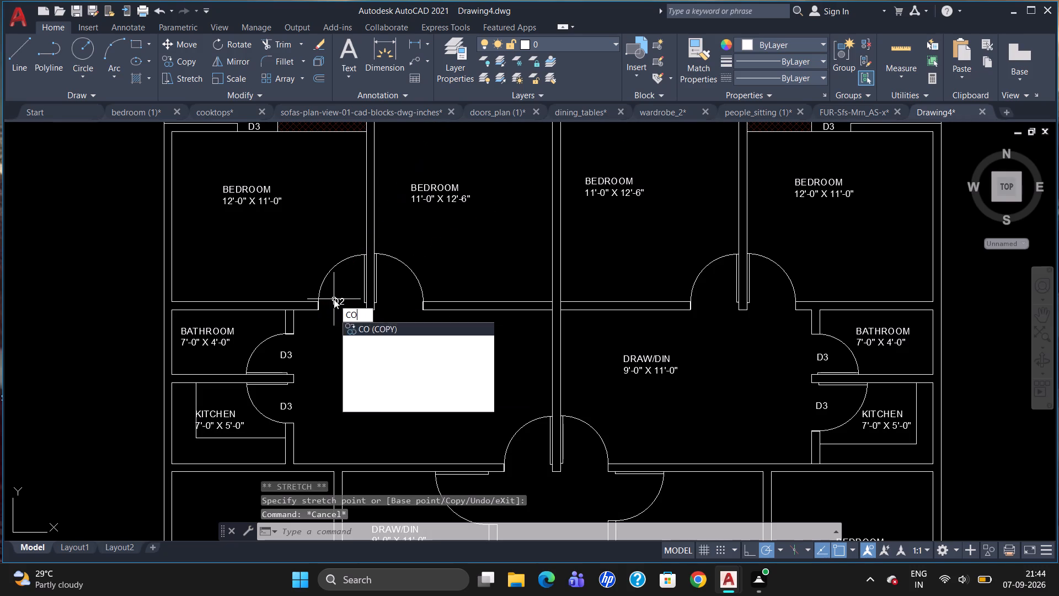
key(Return)
click(334, 299)
key(Return)
click(334, 299)
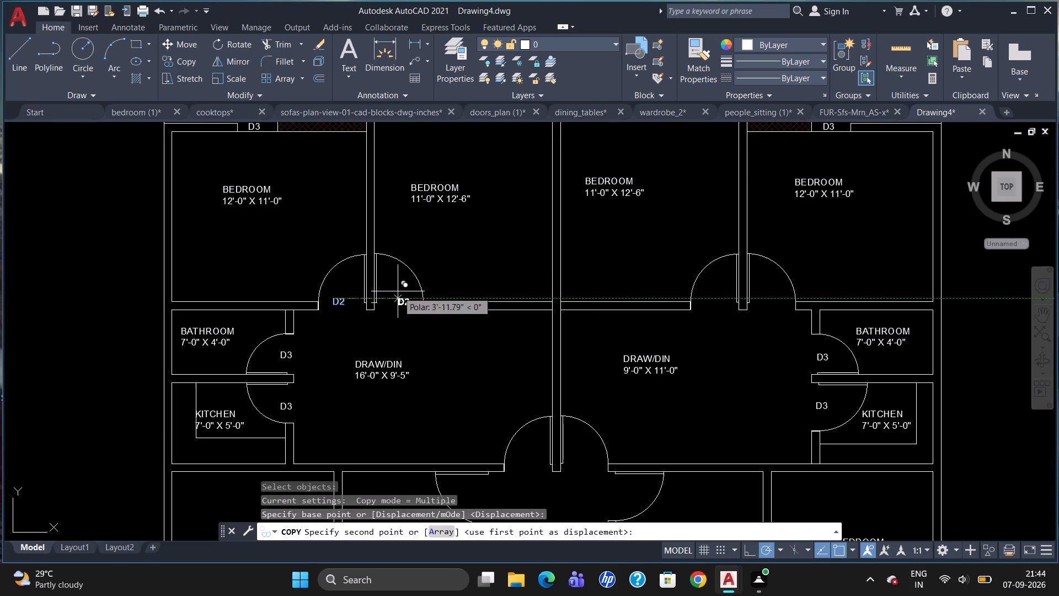
click(395, 294)
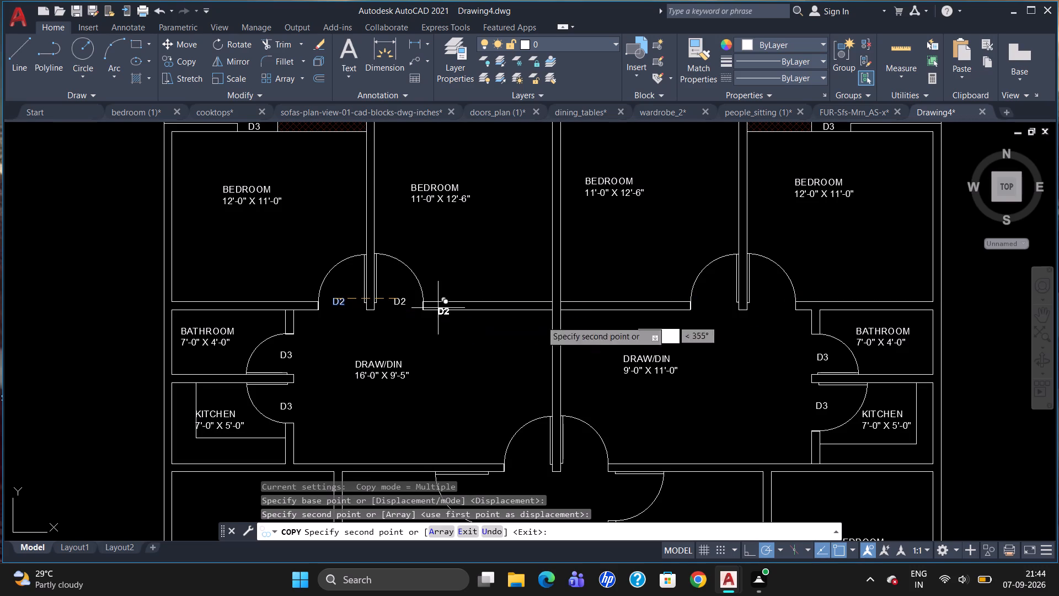
click(712, 305)
click(766, 299)
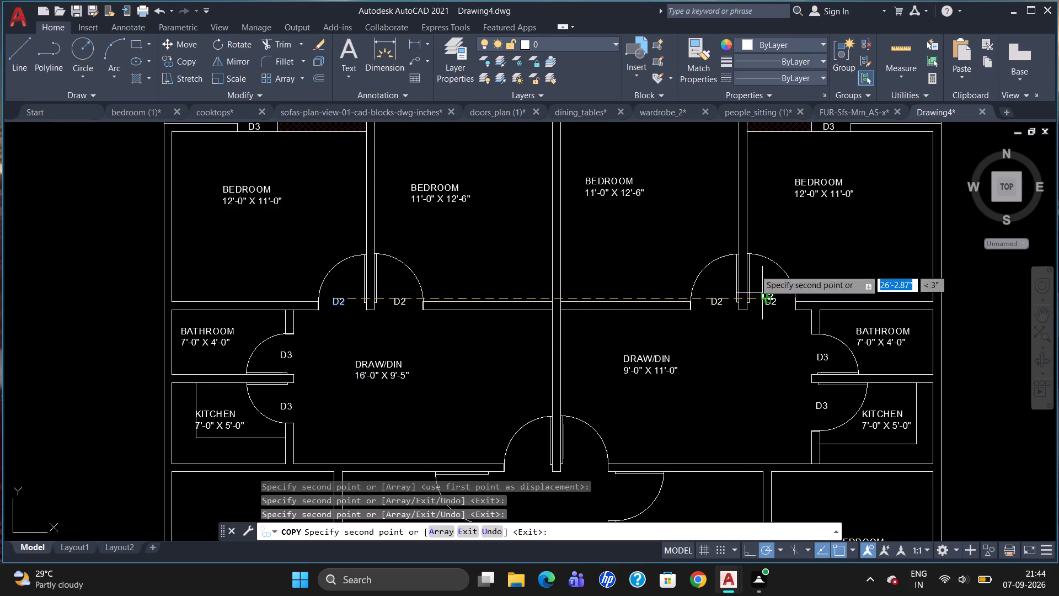
Place copies of the D2 tag at the four entrance doors around the north end of the lobby.
scroll(745, 252, down, 1)
scroll(622, 382, up, 2)
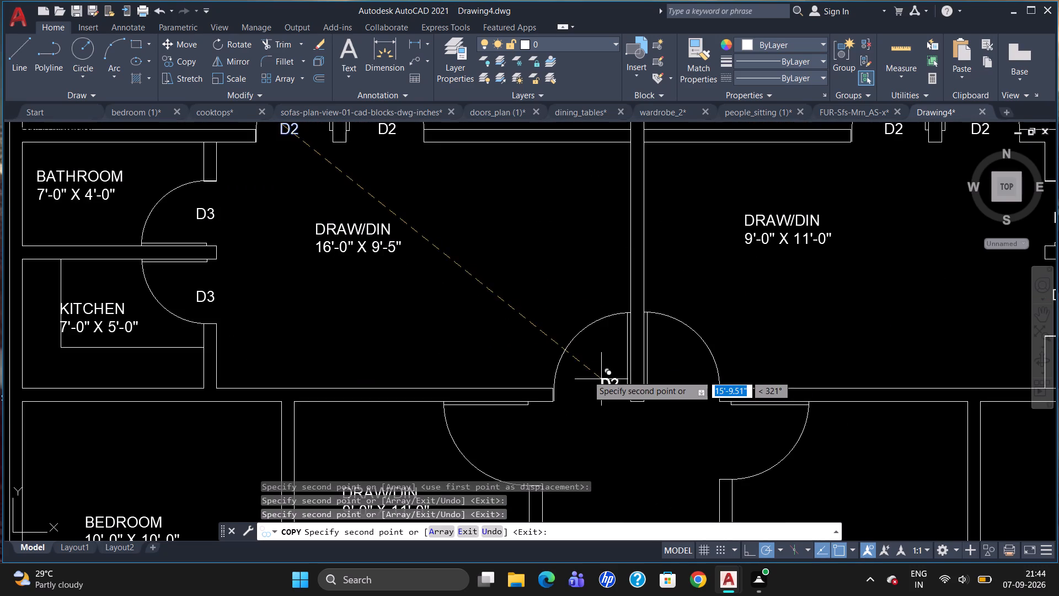
click(588, 383)
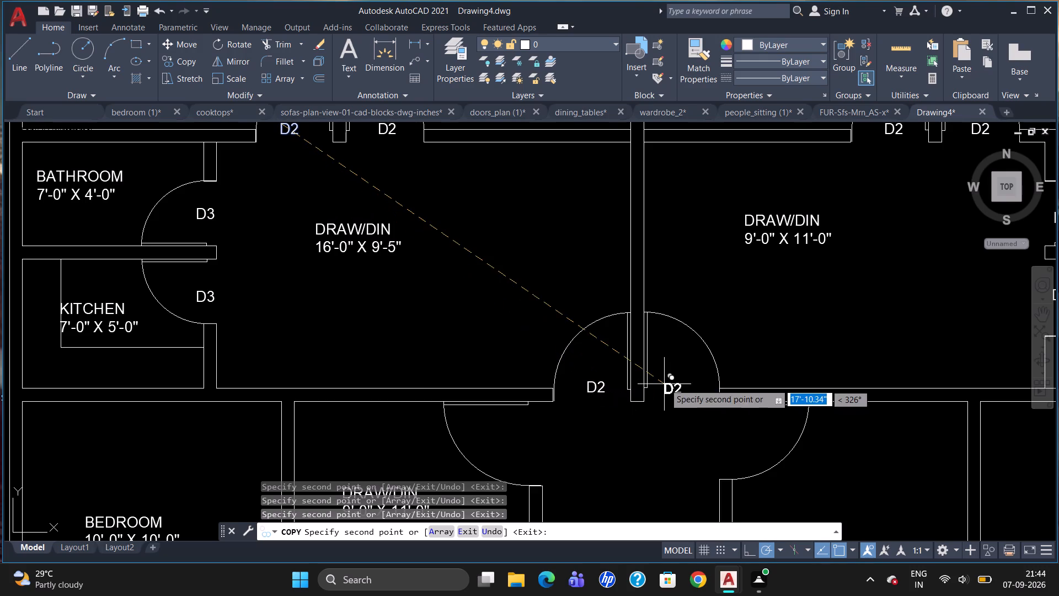
click(670, 380)
click(518, 438)
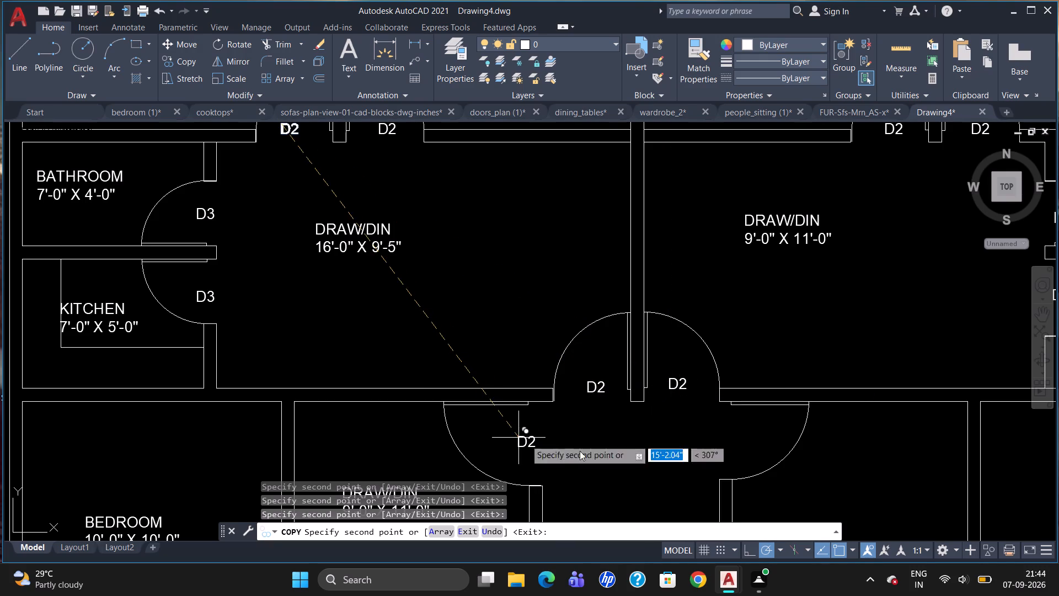
click(720, 439)
Place copies of the D2 tag at the doors of the two lower east bedrooms.
scroll(695, 335, down, 2)
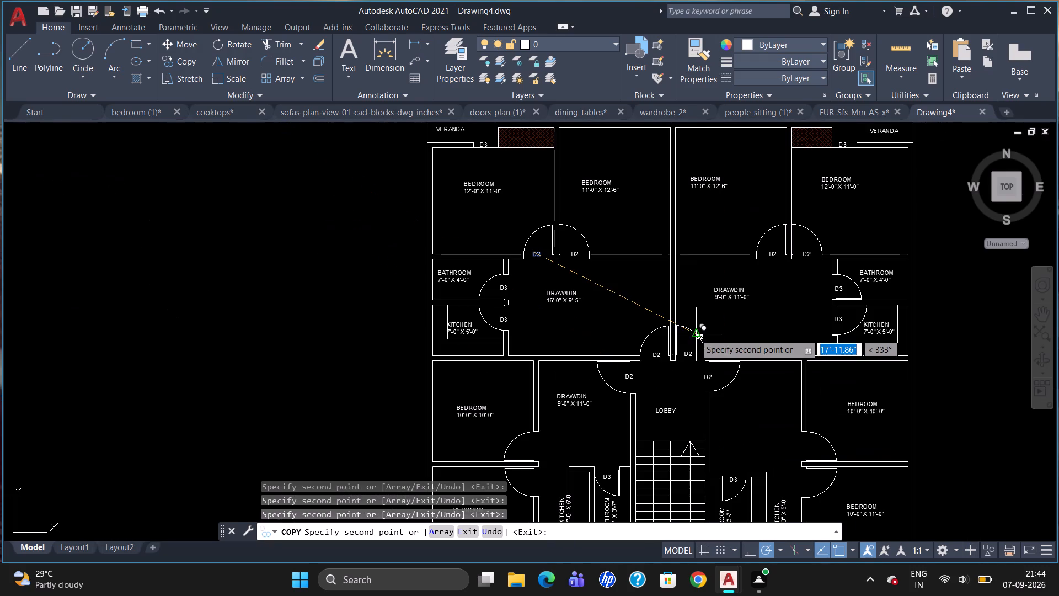
scroll(799, 456, up, 2)
scroll(773, 331, down, 2)
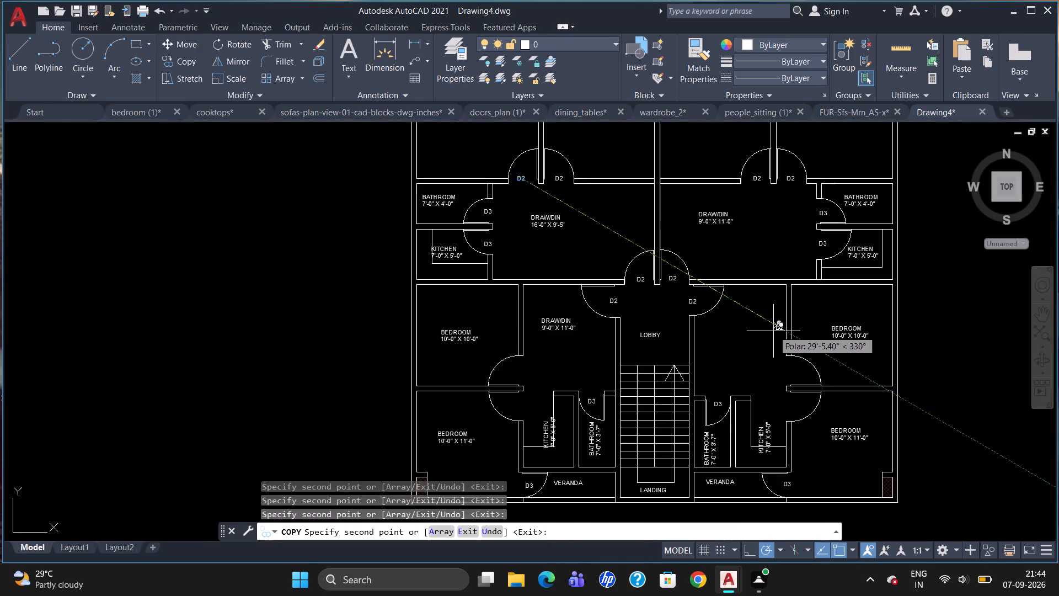
scroll(799, 395, up, 3)
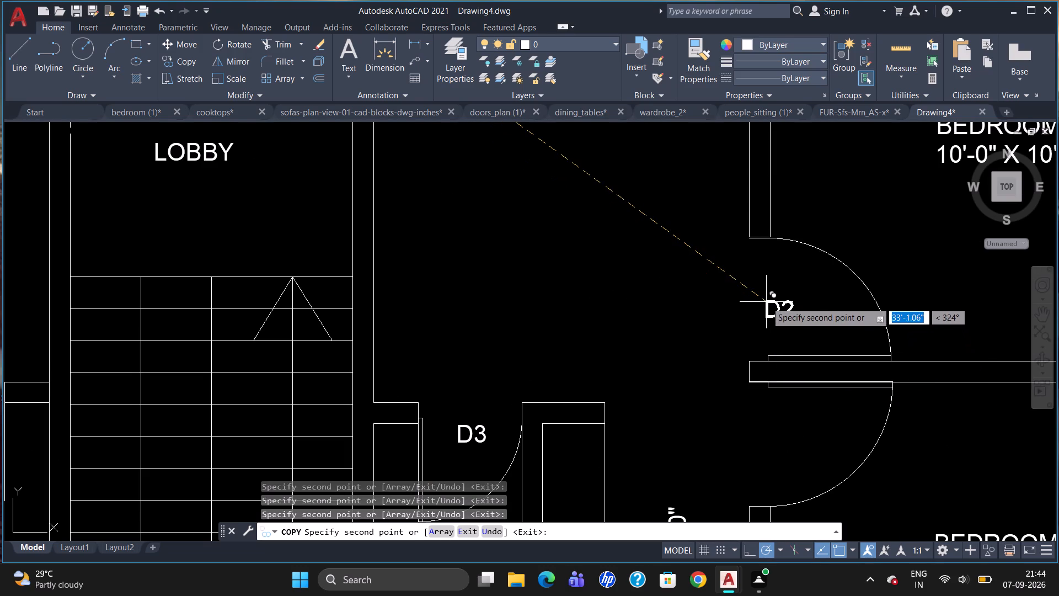
click(766, 301)
click(771, 430)
Place copies of the D2 tag at the doors of the two lower west bedrooms and finish copying.
scroll(716, 274, down, 1)
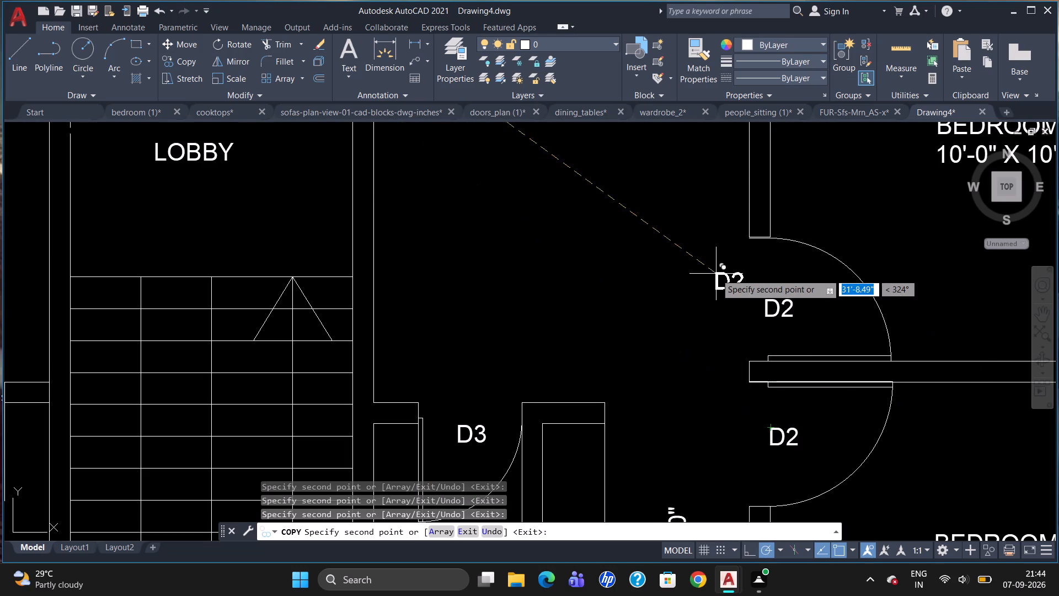
scroll(716, 274, down, 2)
scroll(411, 267, up, 3)
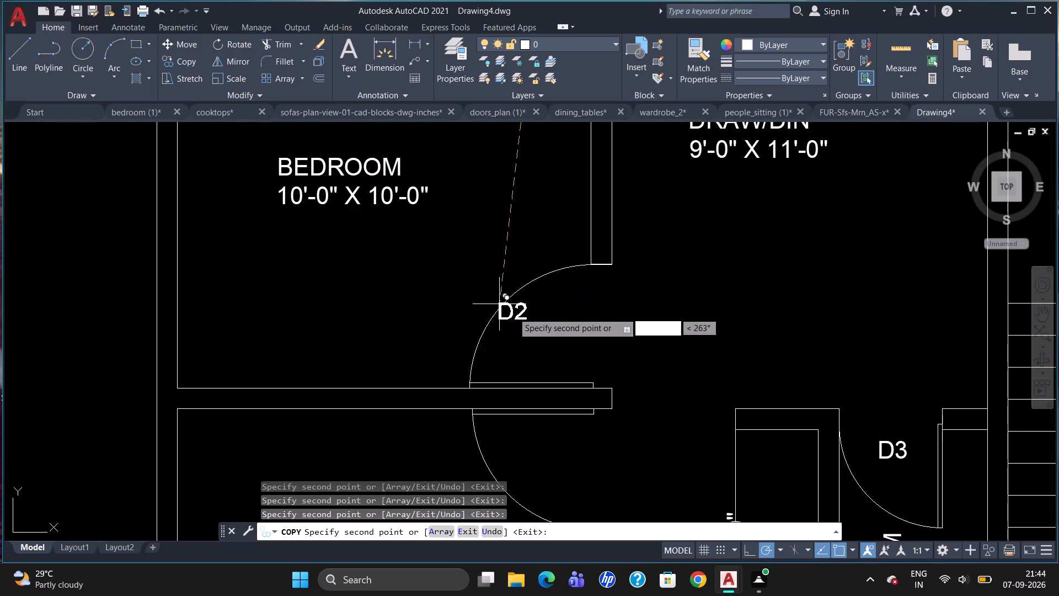
click(583, 334)
scroll(563, 276, down, 2)
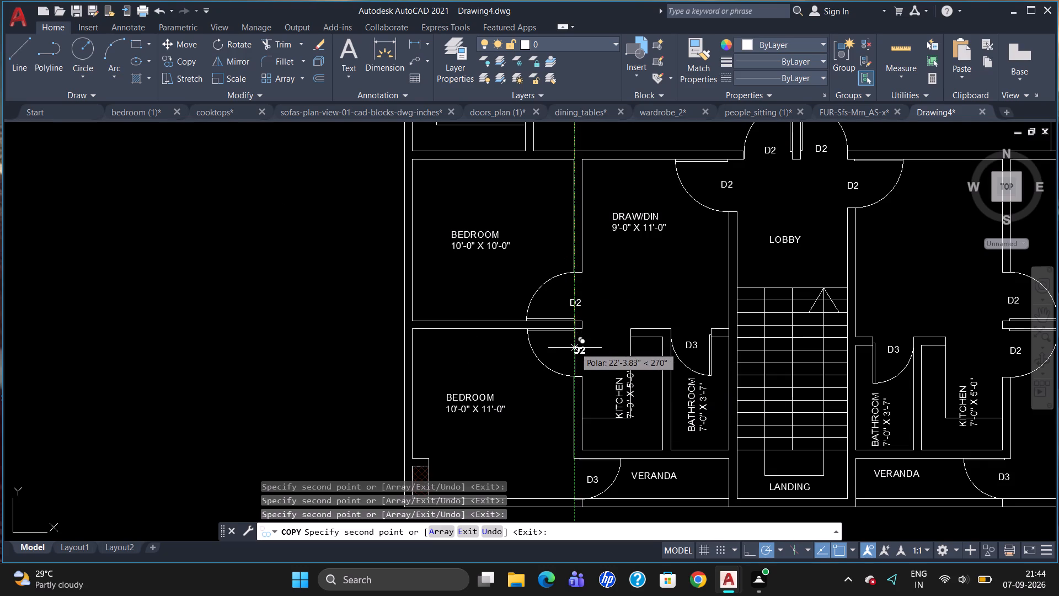
click(575, 348)
key(Escape)
Review the door tags and room labels across the whole floor plan.
scroll(571, 347, down, 1)
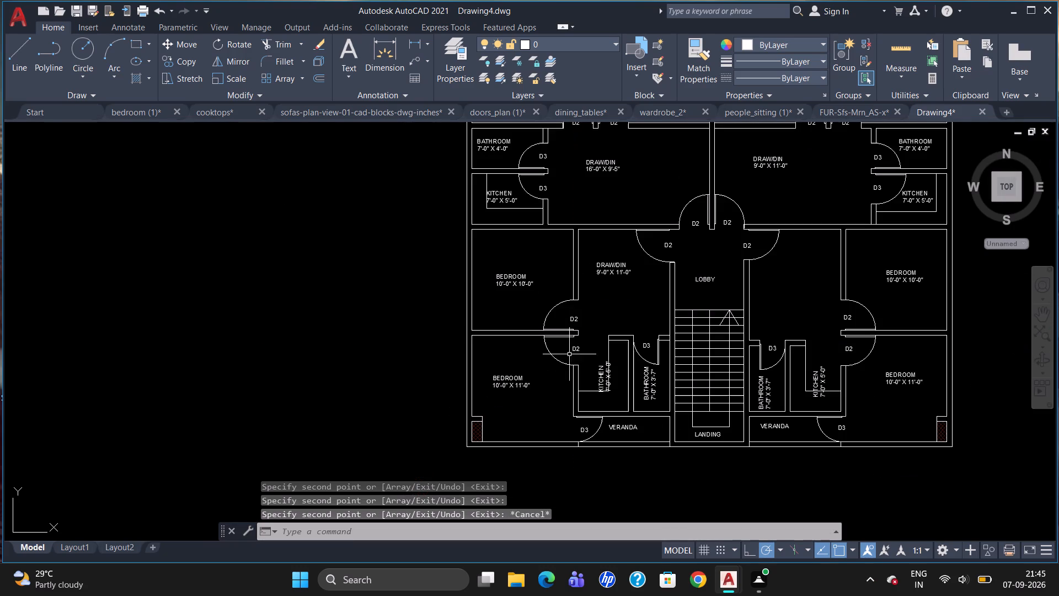
scroll(615, 386, down, 2)
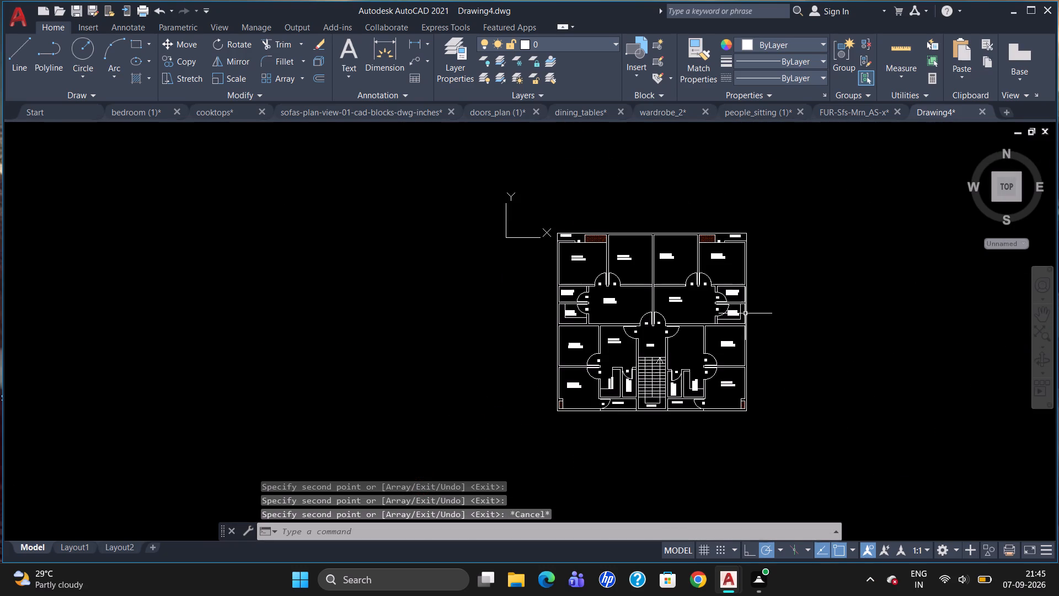
scroll(719, 263, up, 2)
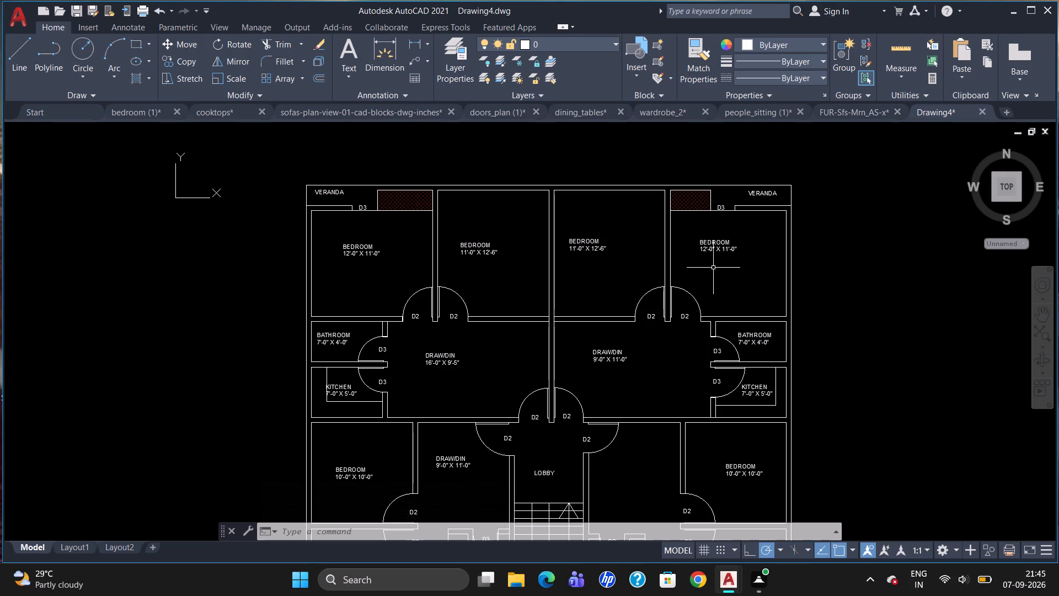
scroll(595, 278, down, 2)
scroll(609, 386, up, 2)
scroll(610, 392, down, 1)
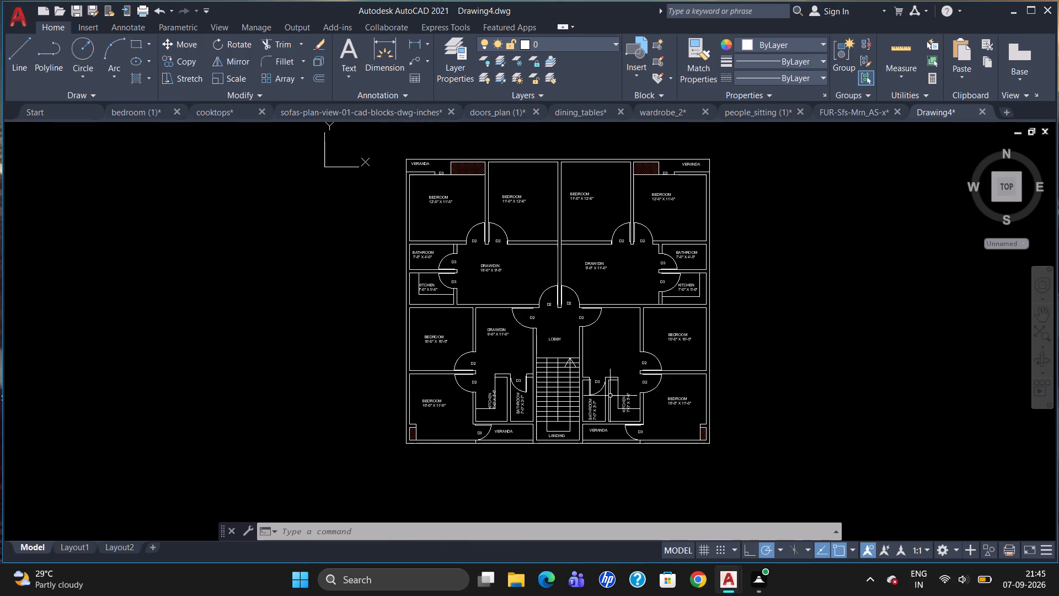
scroll(376, 197, up, 1)
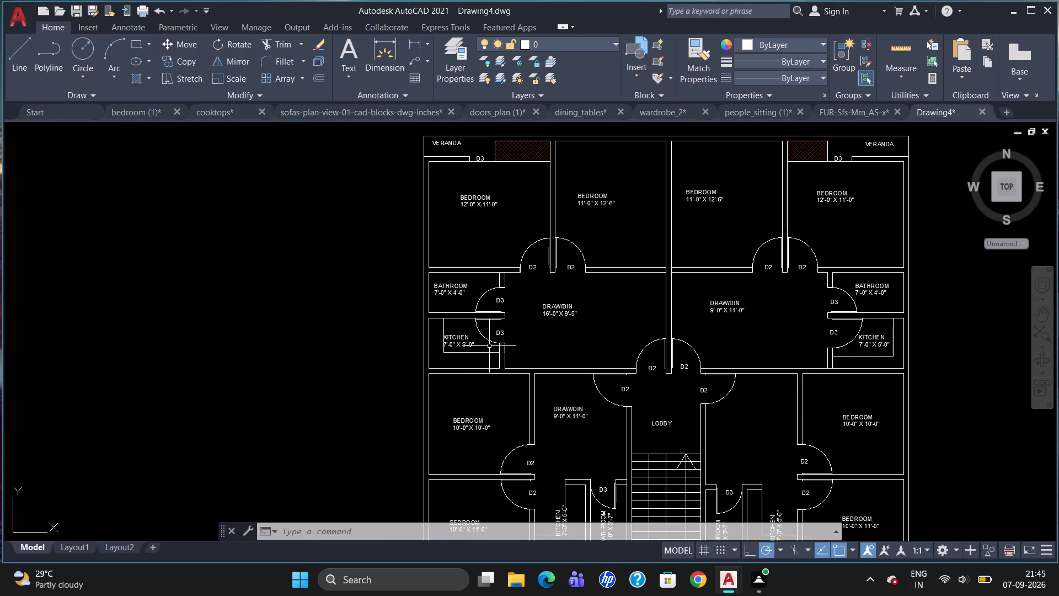
scroll(490, 350, down, 1)
scroll(555, 182, up, 1)
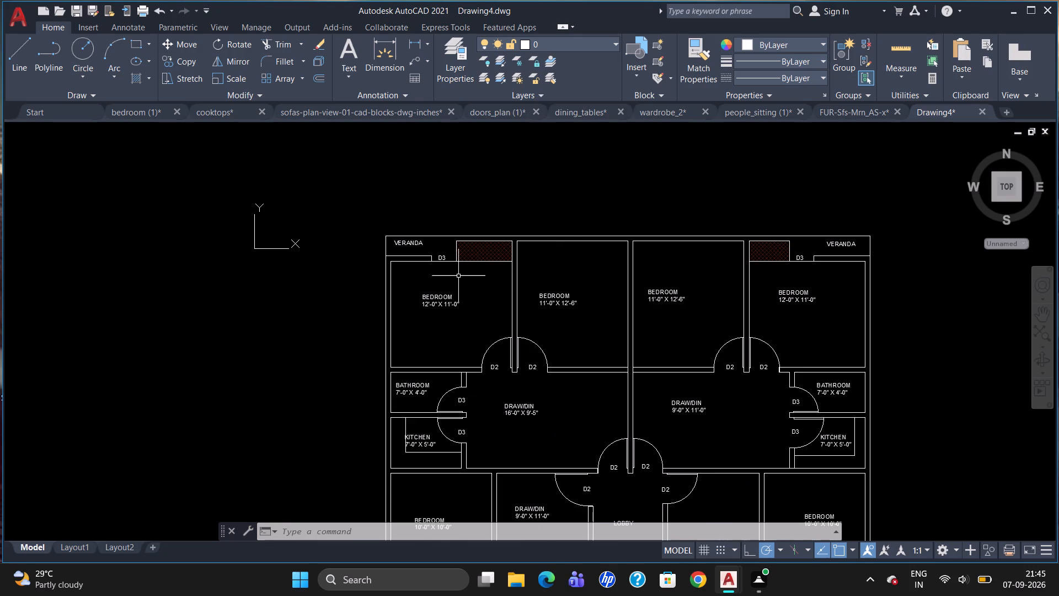
Add a linear dimension for the building's overall width, placed above the north outer wall from corner to corner.
text(DLI)
key(Return)
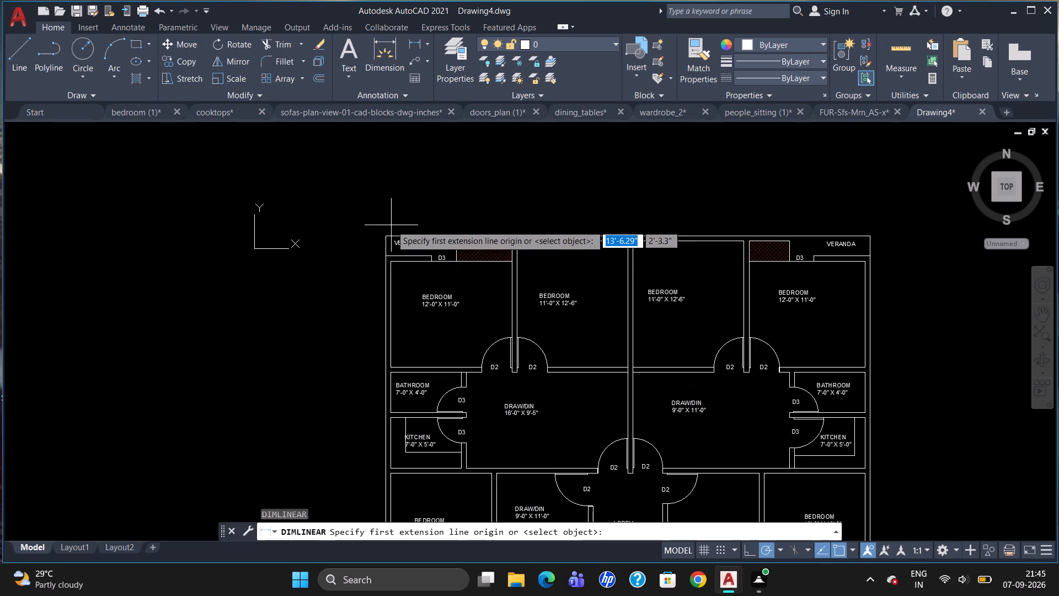
click(383, 236)
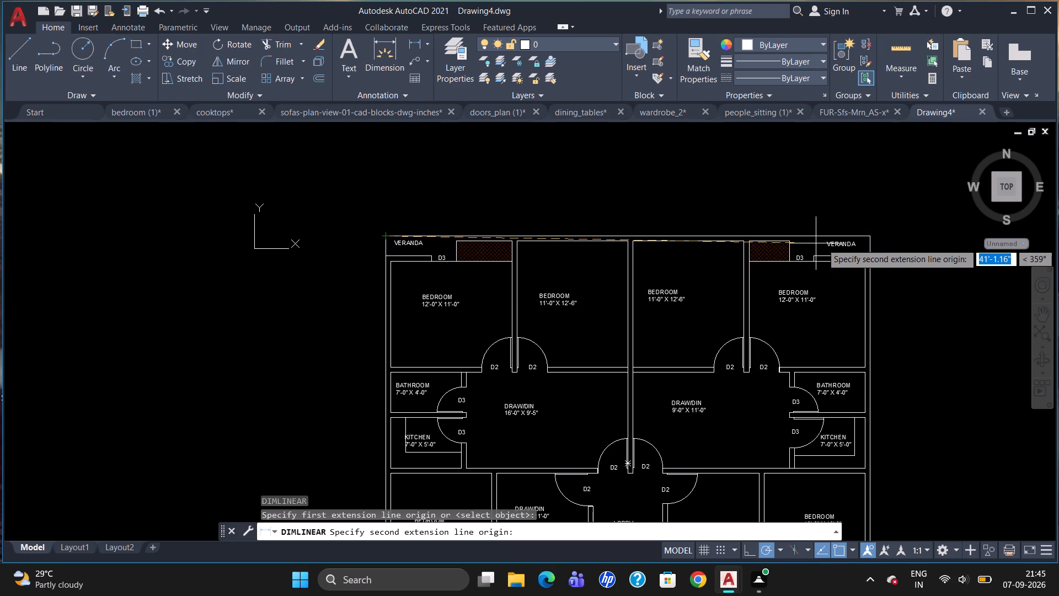
click(871, 238)
drag(862, 198, 862, 203)
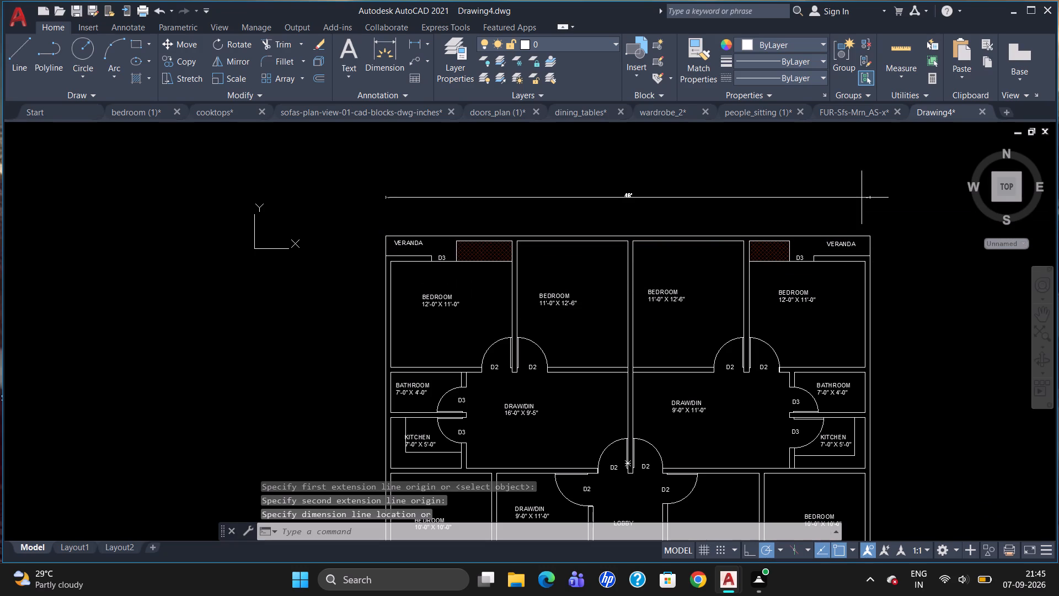
Move the overall width dimension above the north outer wall closer to the building.
scroll(678, 188, up, 2)
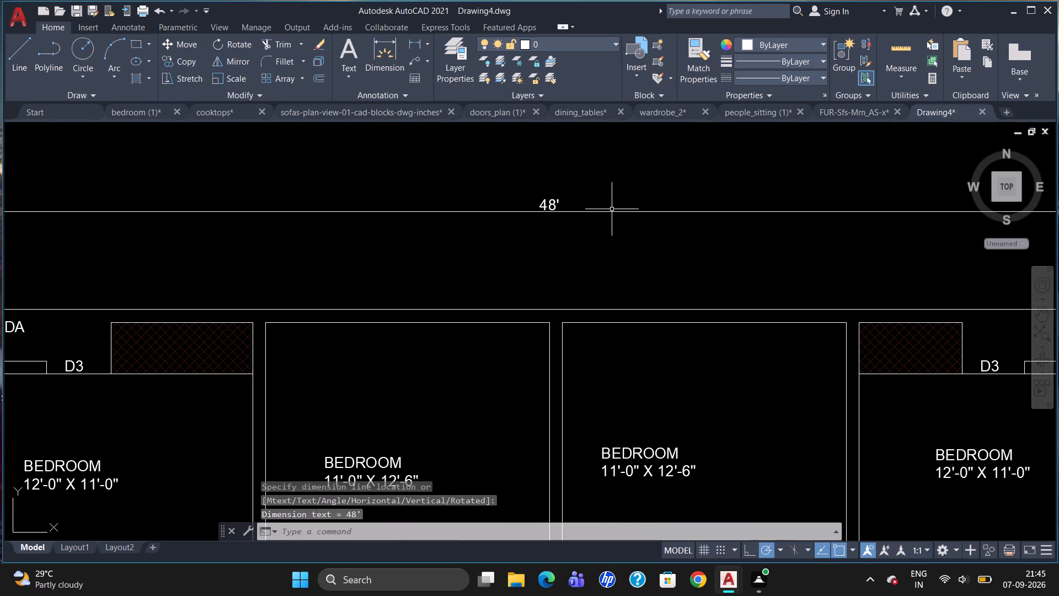
click(612, 211)
click(548, 205)
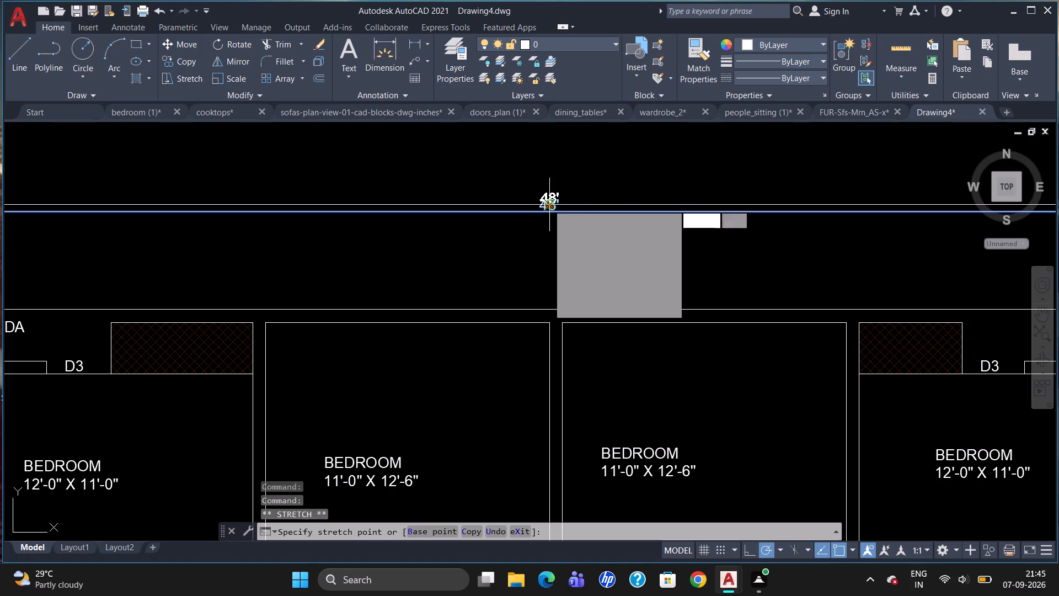
click(552, 246)
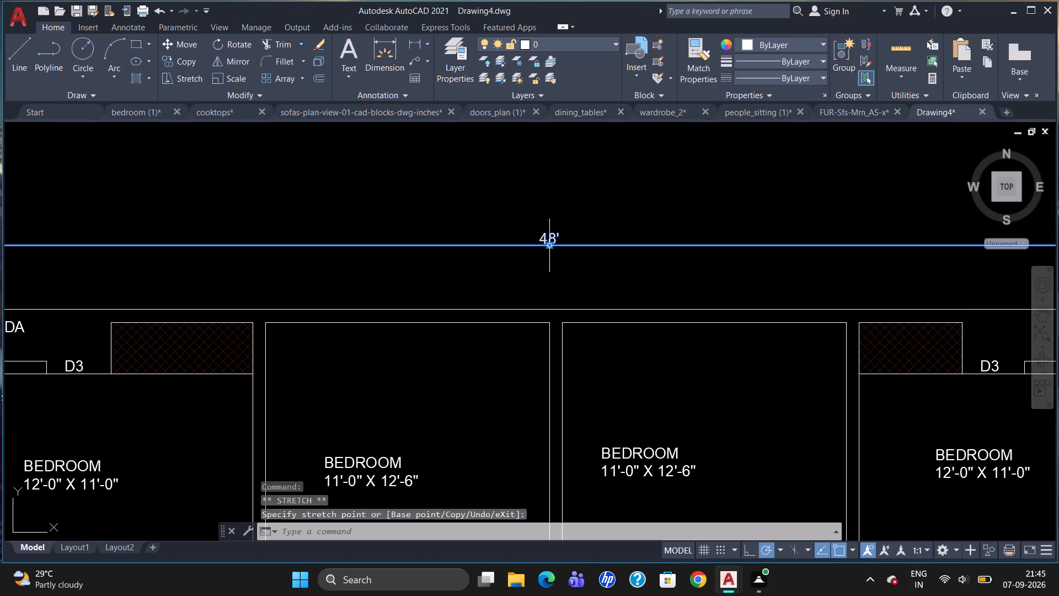
key(Escape)
Add a vertical linear dimension for the building's overall depth, placed just outside the east outer wall from corner to corner.
scroll(542, 194, down, 2)
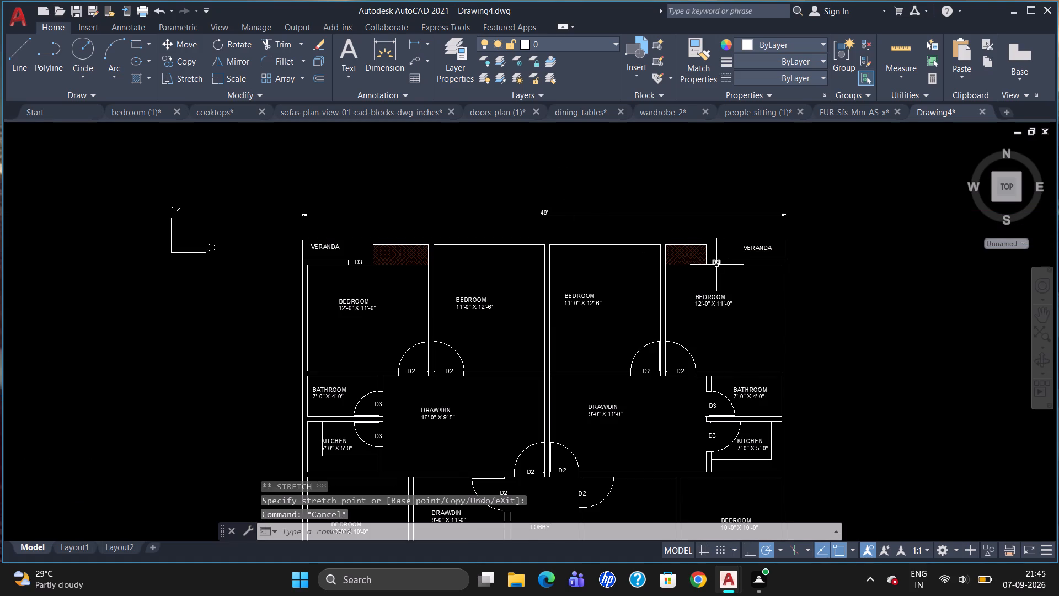
scroll(716, 267, down, 1)
scroll(748, 314, up, 2)
scroll(639, 232, down, 2)
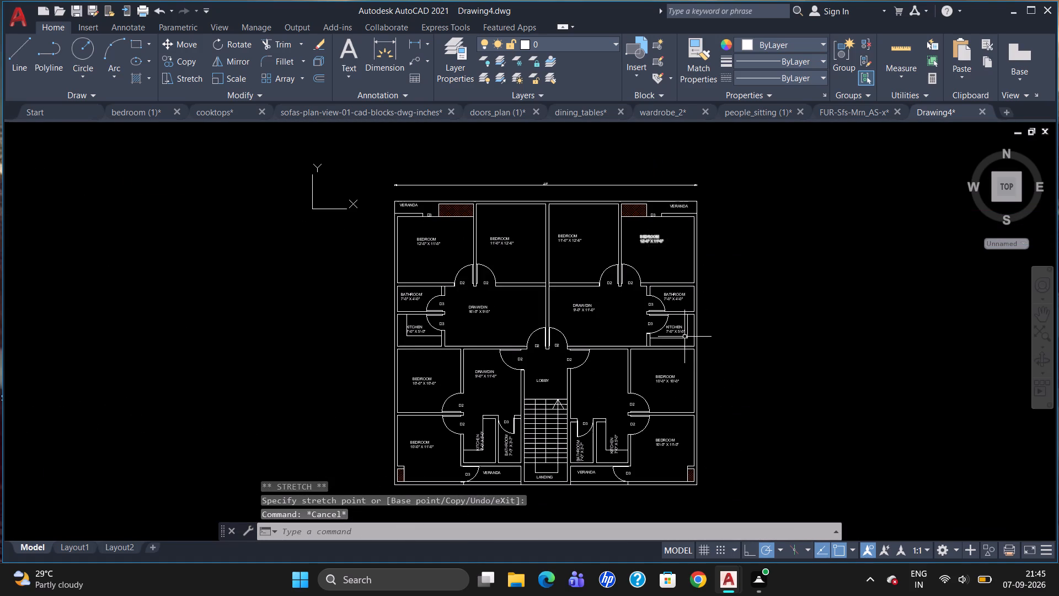
text(DLI)
key(Return)
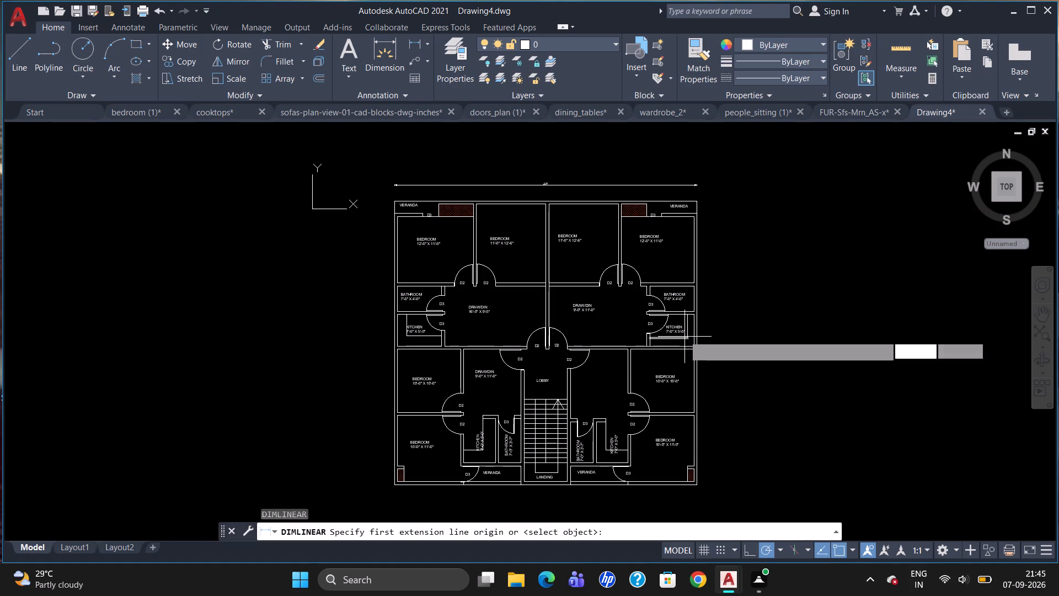
click(694, 201)
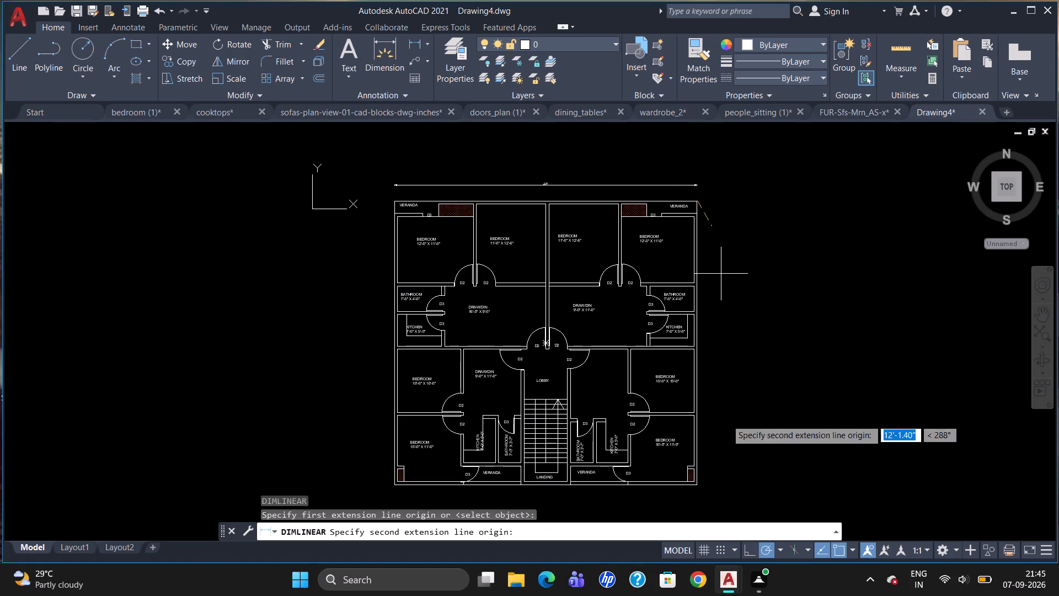
click(703, 481)
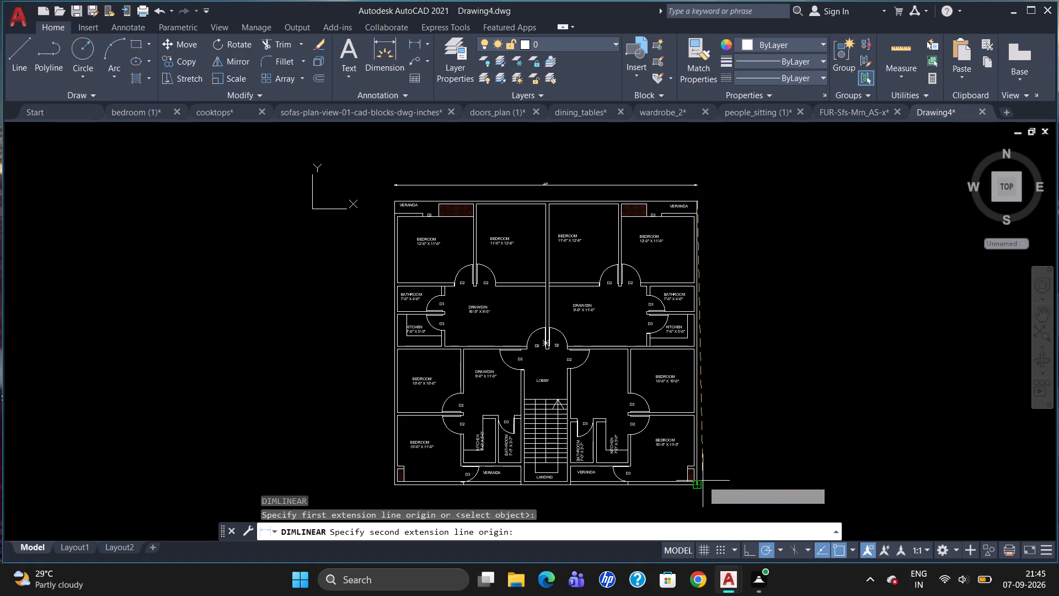
click(713, 475)
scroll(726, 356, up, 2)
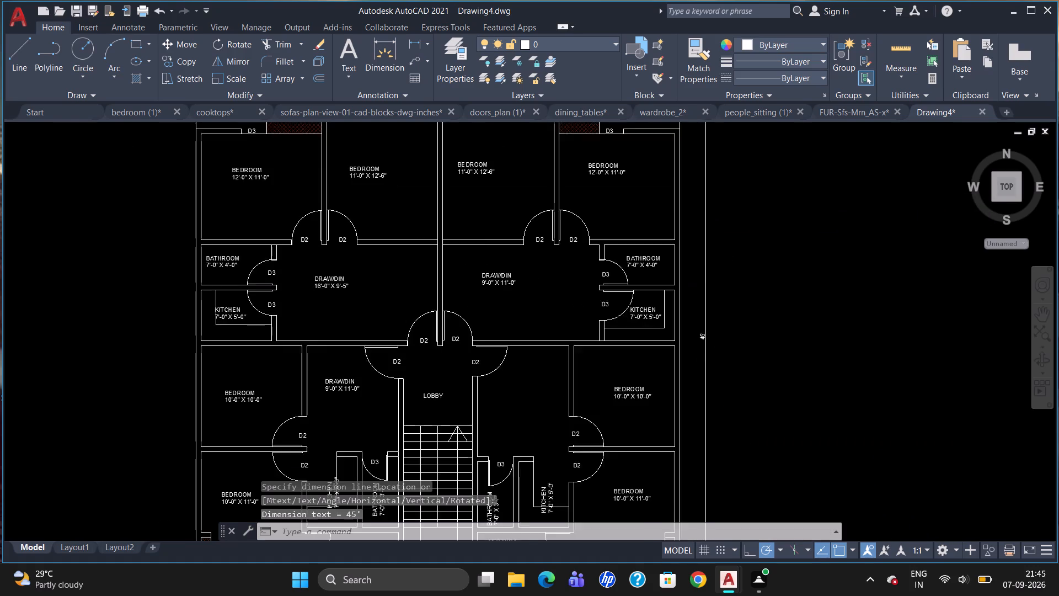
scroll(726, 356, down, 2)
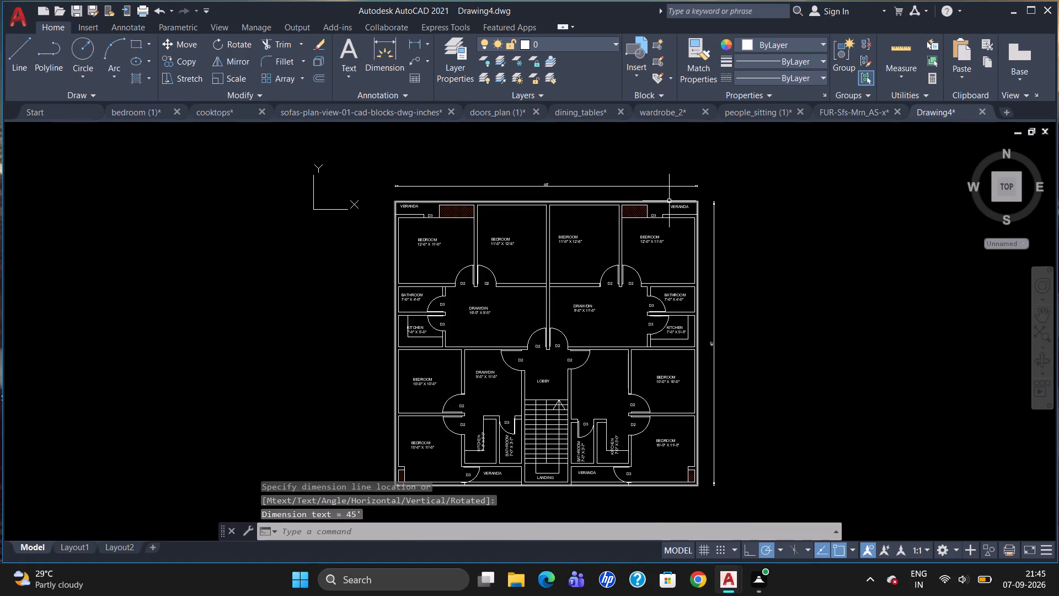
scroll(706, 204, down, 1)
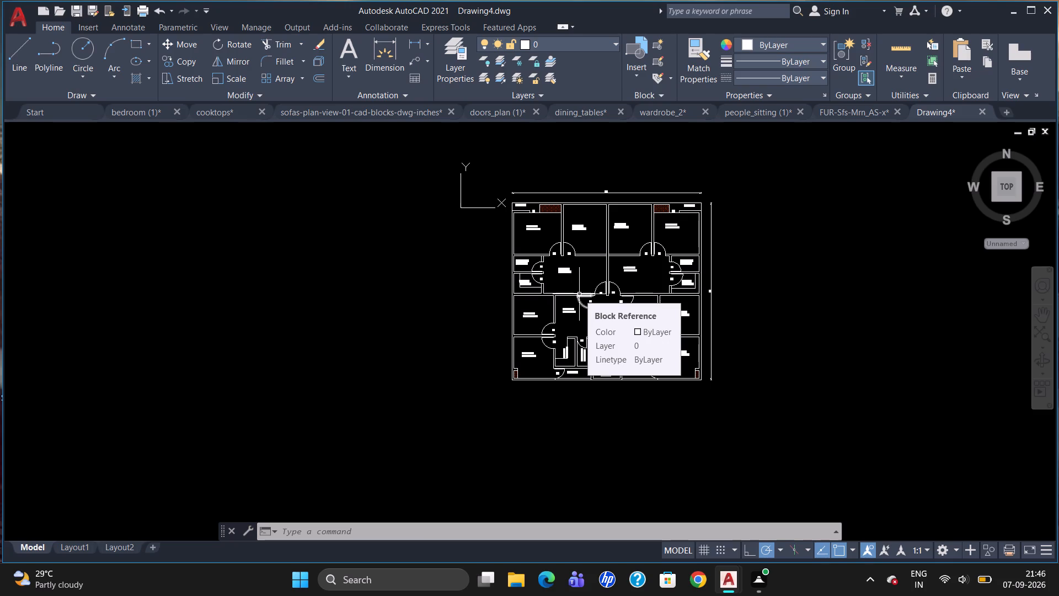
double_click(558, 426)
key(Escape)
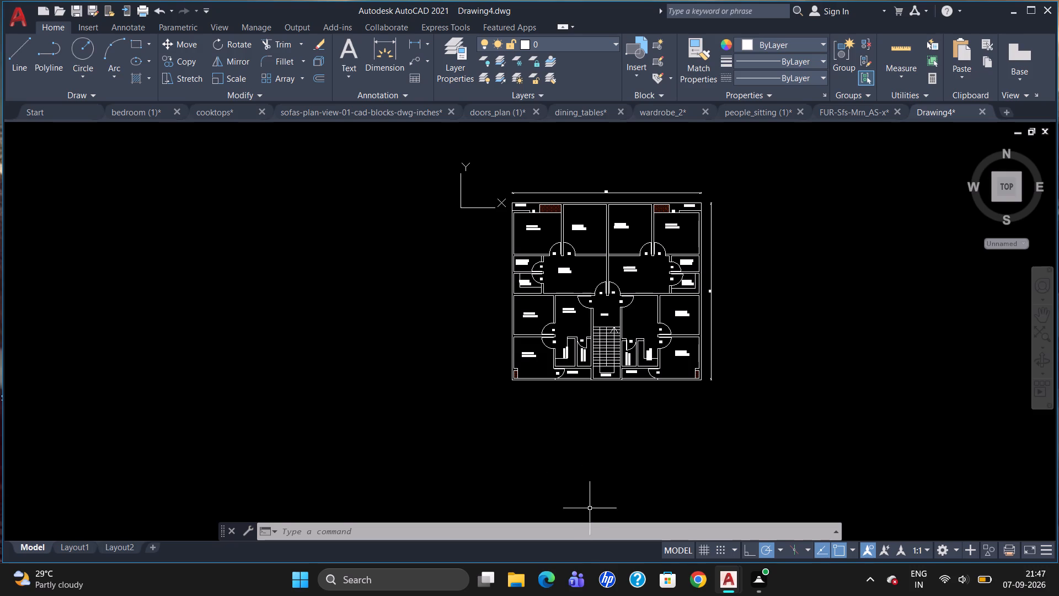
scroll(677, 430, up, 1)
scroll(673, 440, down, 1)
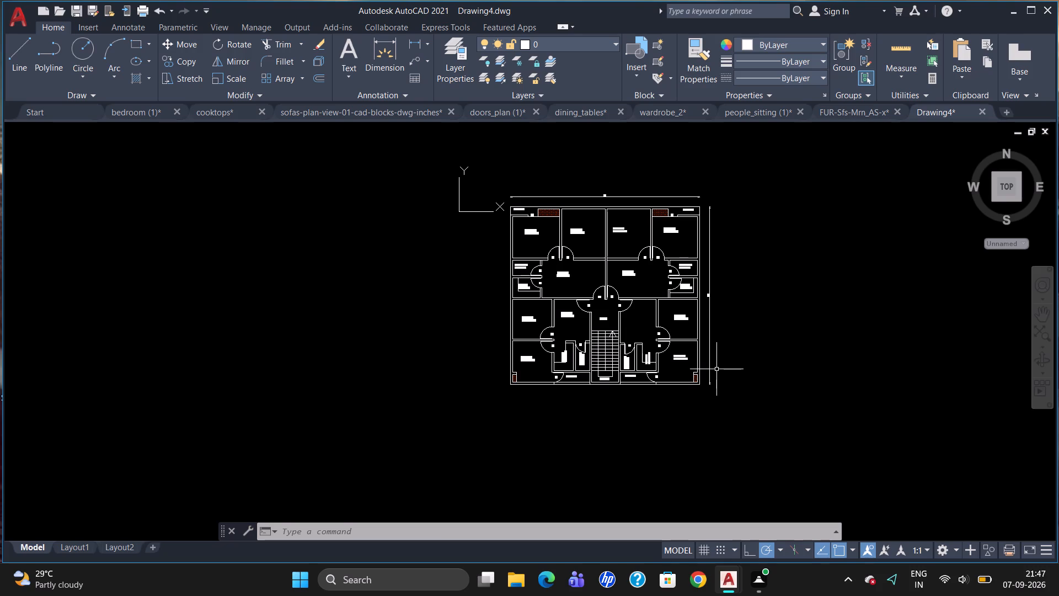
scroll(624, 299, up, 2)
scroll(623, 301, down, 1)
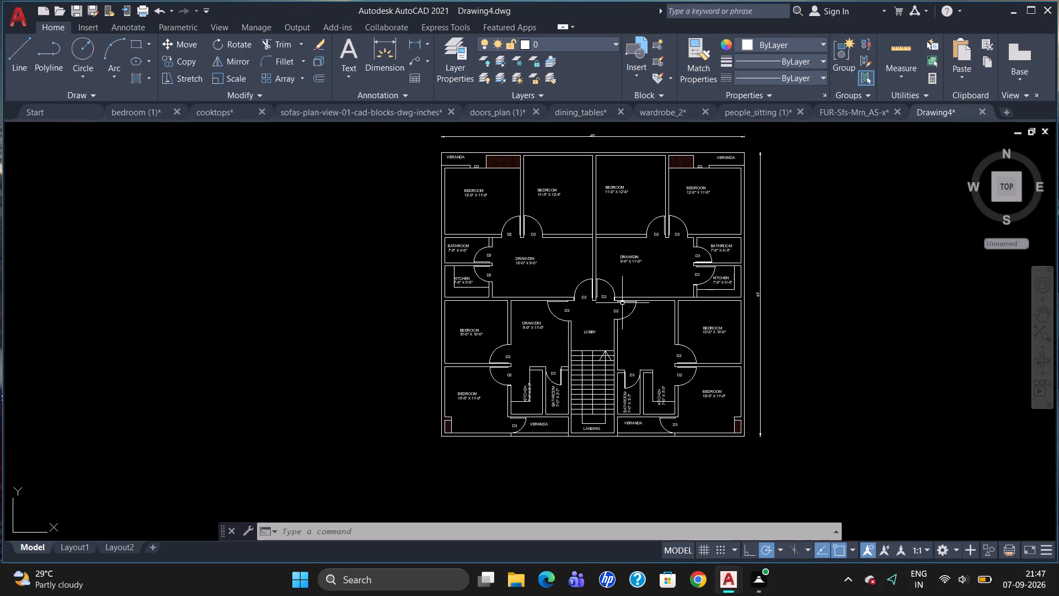
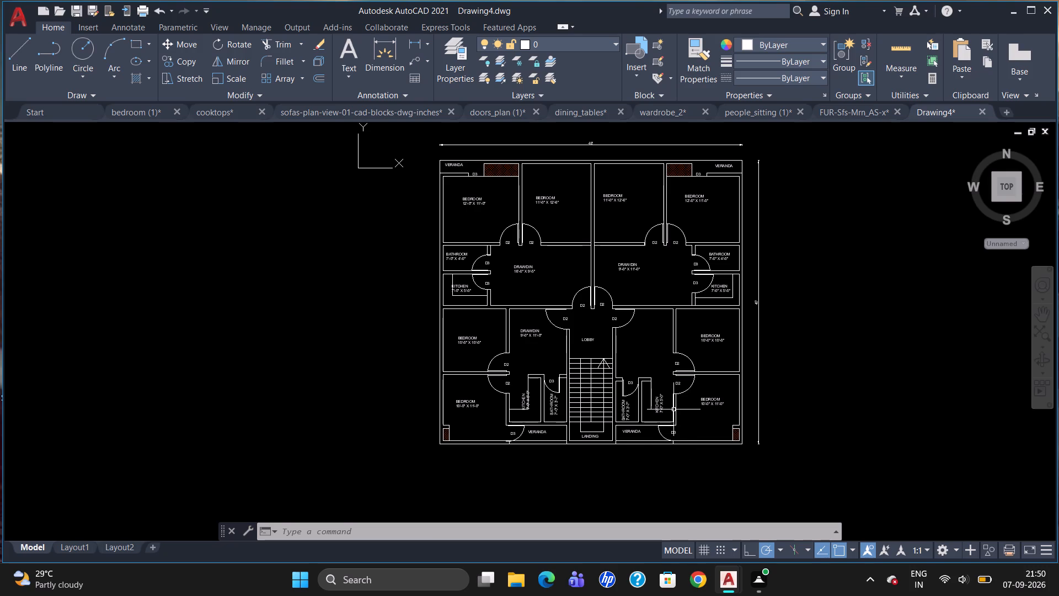
Add the multiline title TYPICAL FLOOR PLAN with 8" text height below the south outer wall.
scroll(590, 488, up, 2)
key(t)
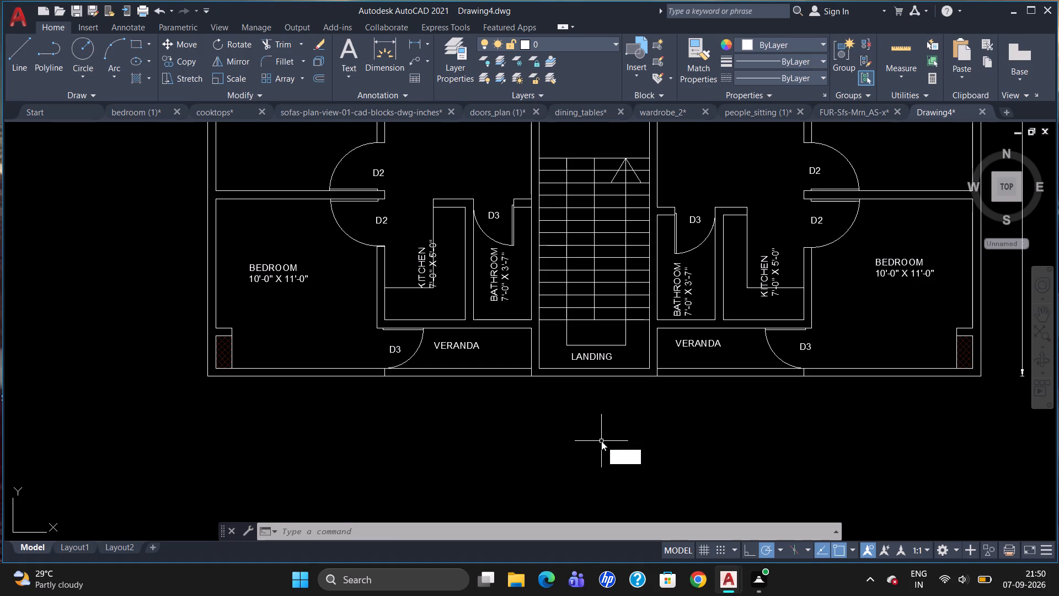
key(Return)
drag(468, 412, 474, 419)
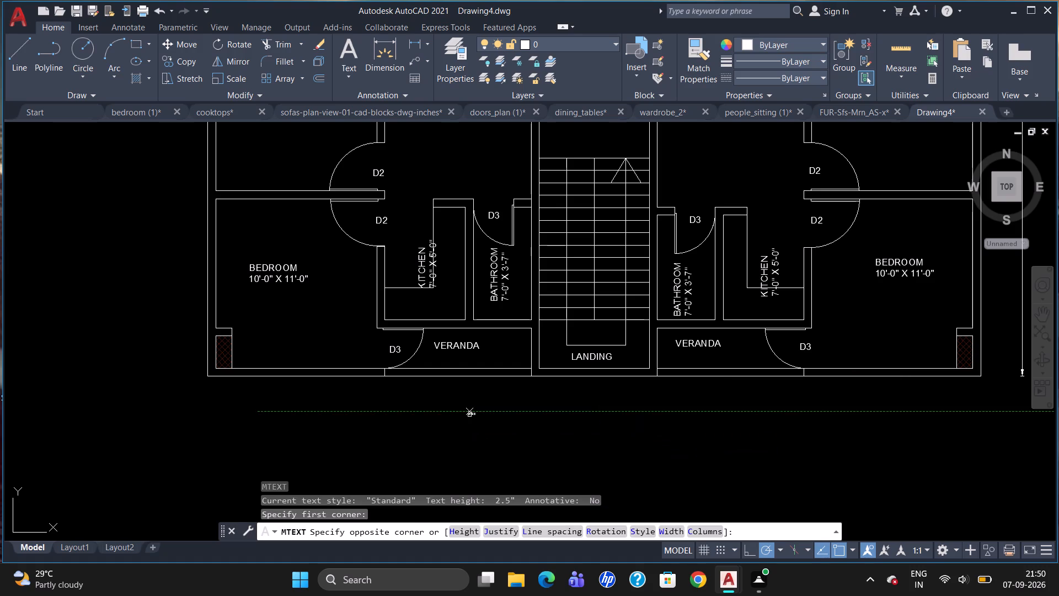
click(858, 449)
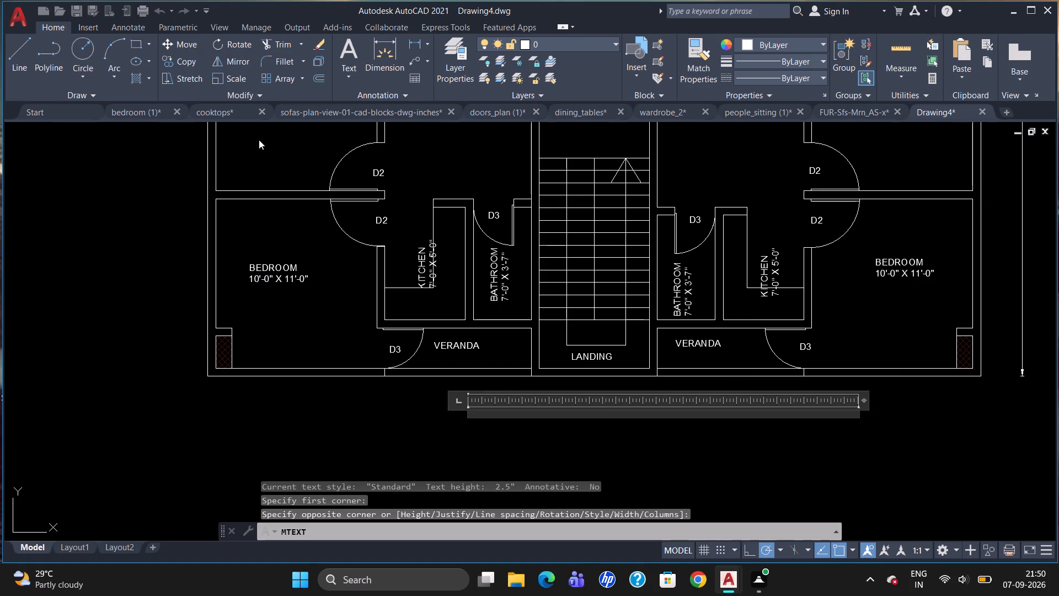
click(166, 66)
key(BackSpace)
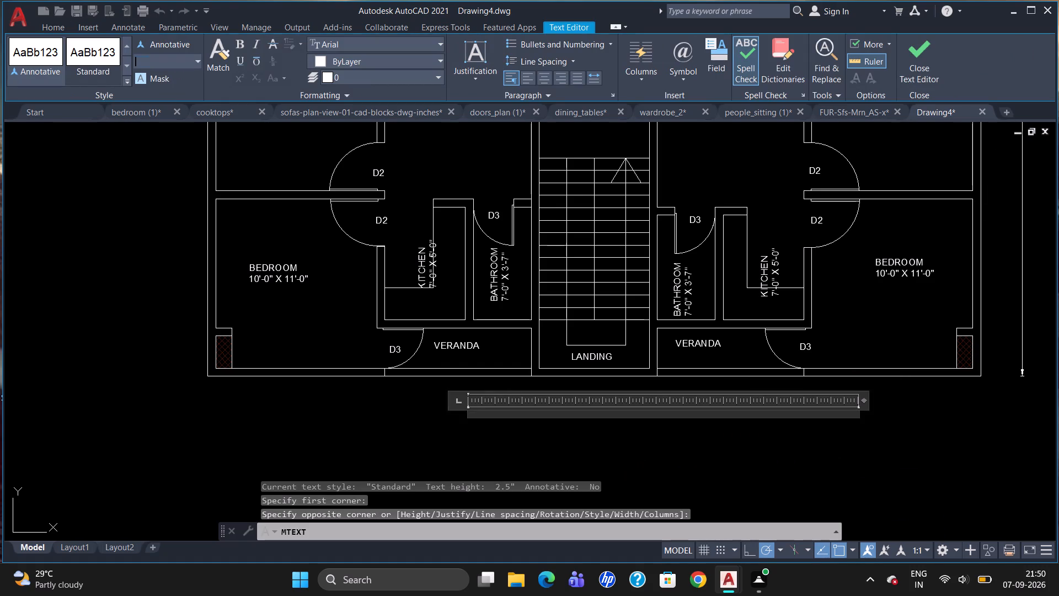
key(8)
key(Return)
text(TYPICAL)
key(space)
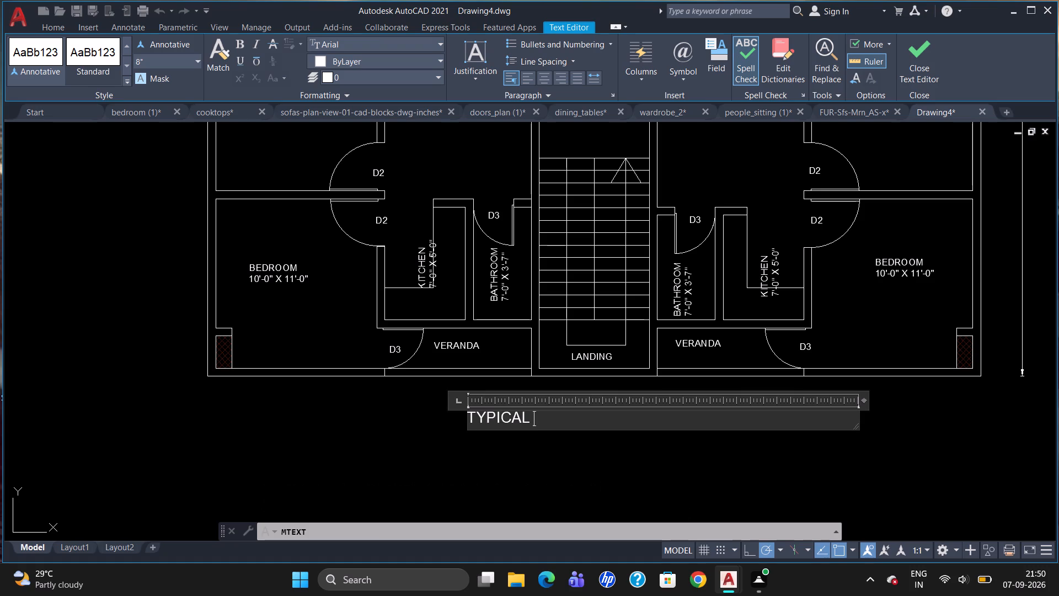
text(FLOOR PLAM)
key(BackSpace)
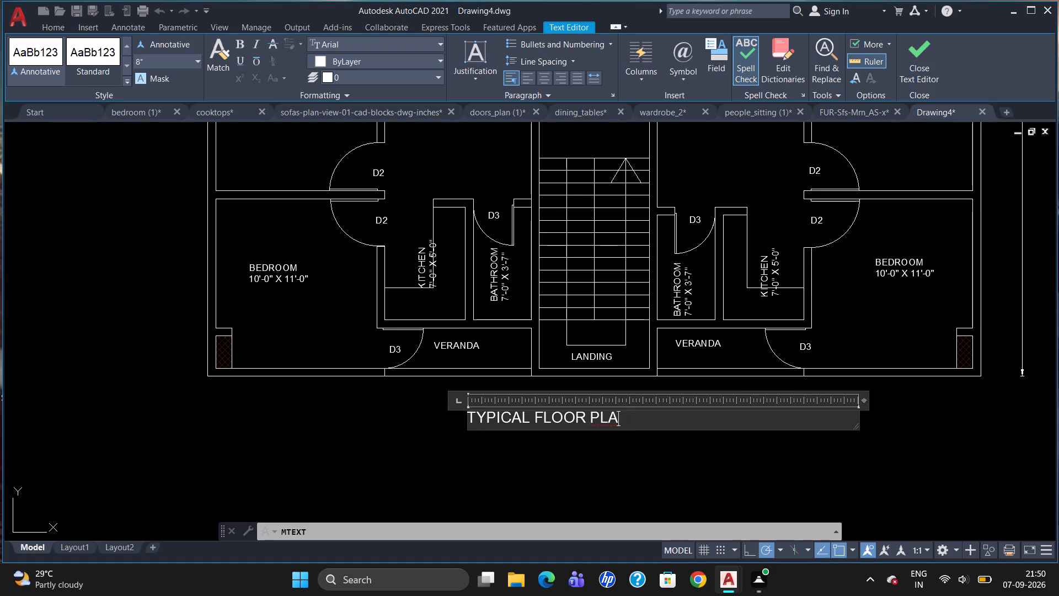
key(n)
click(493, 460)
Move the TYPICAL FLOOR PLAN title east so it sits beneath the landing and the east veranda.
click(503, 422)
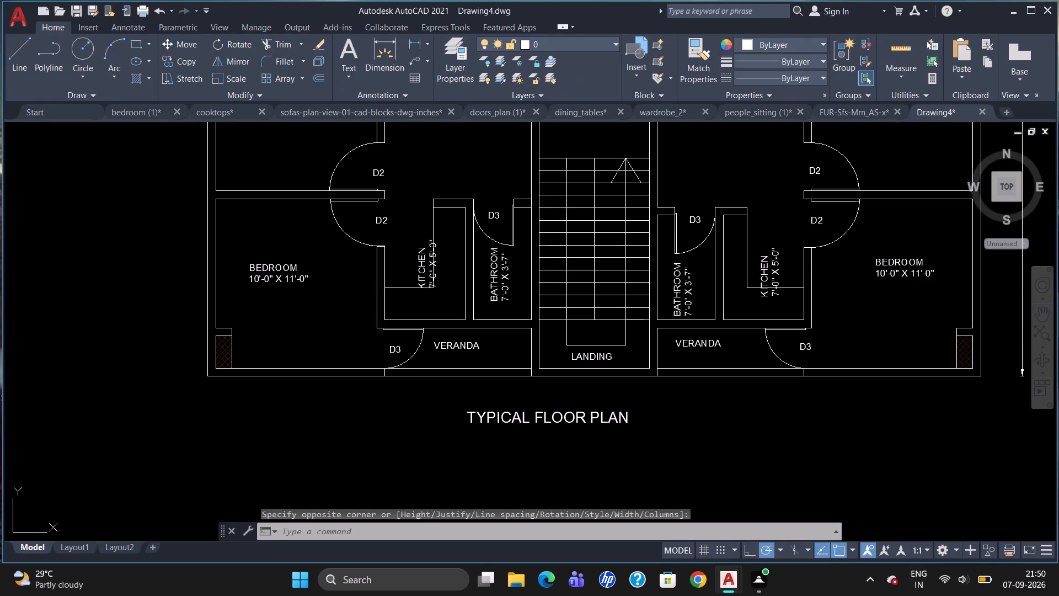
click(468, 411)
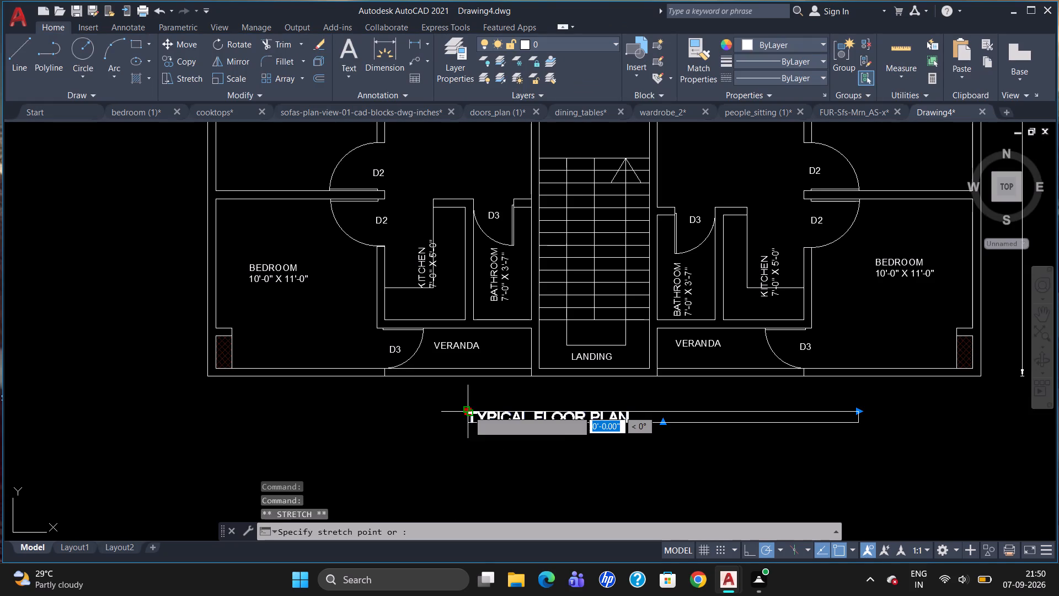
click(589, 407)
key(Escape)
scroll(557, 384, down, 2)
key(Escape)
Review the whole floor plan for rooms that still need a label.
scroll(559, 391, down, 1)
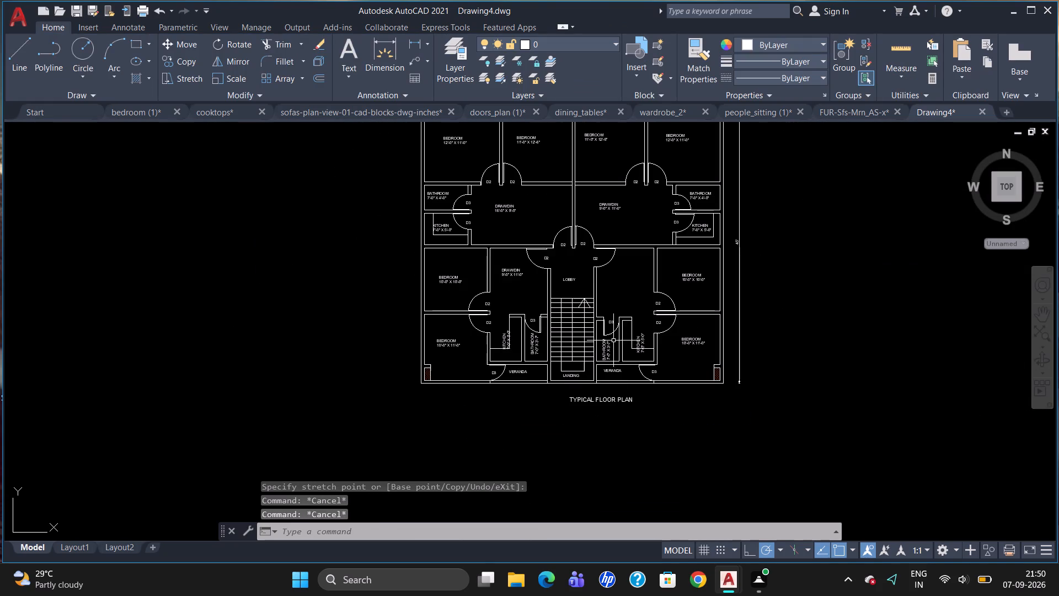
scroll(605, 272, up, 2)
scroll(600, 297, down, 2)
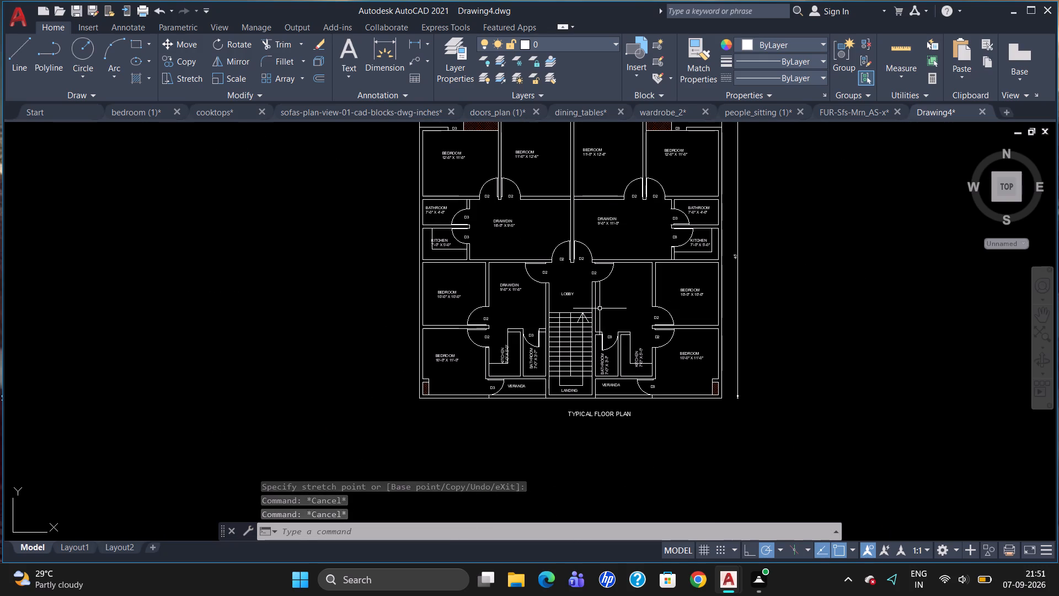
scroll(586, 327, down, 2)
scroll(567, 262, up, 3)
scroll(628, 267, down, 1)
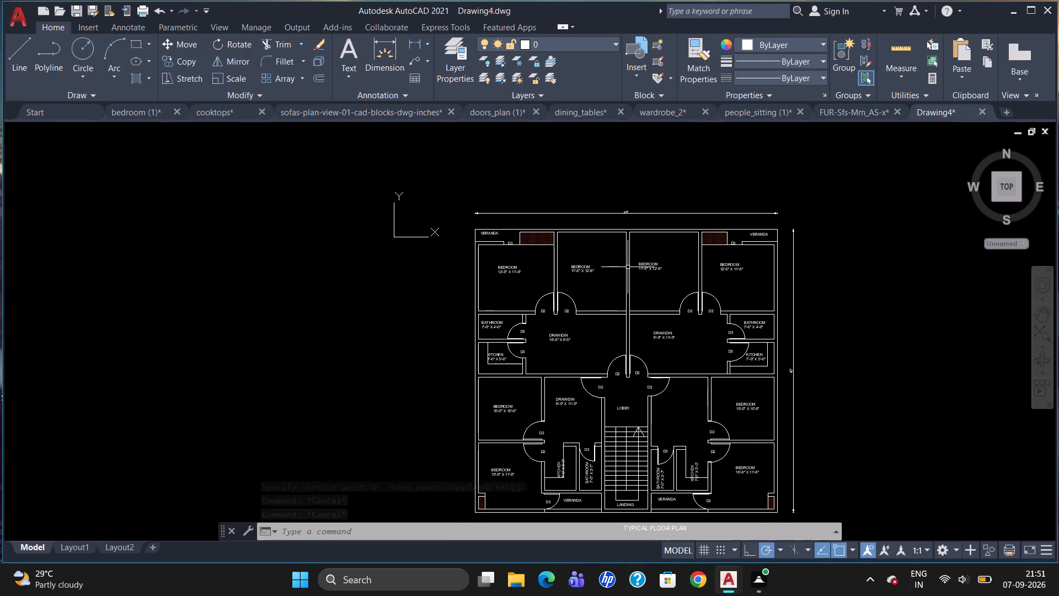
scroll(609, 273, down, 1)
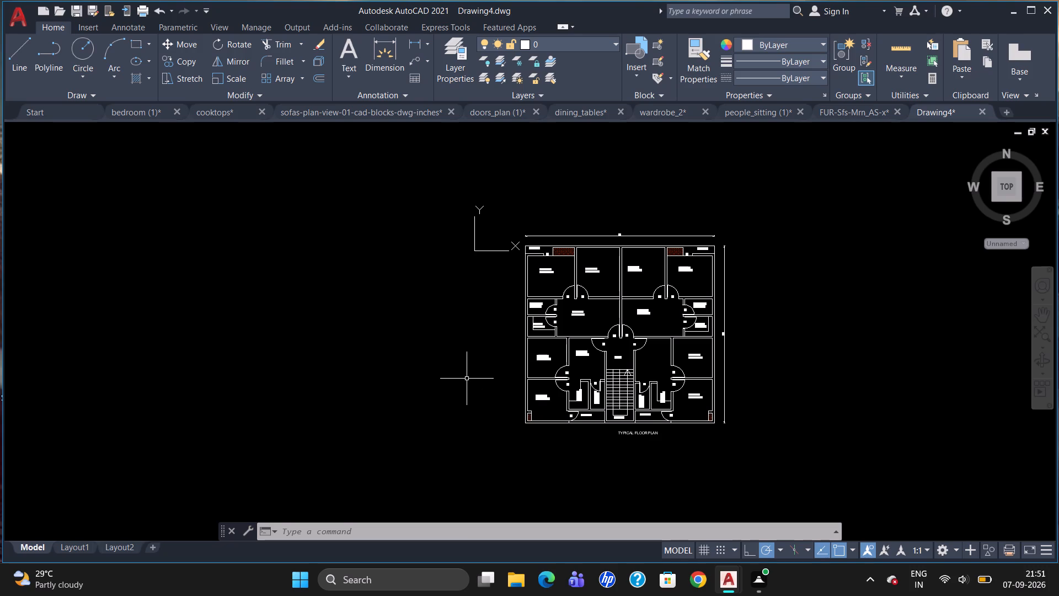
Add a DRAW/DIN label reading 9'-0" X 11'-0" with 5" text height in the unlabelled room east of the lobby.
scroll(614, 349, up, 2)
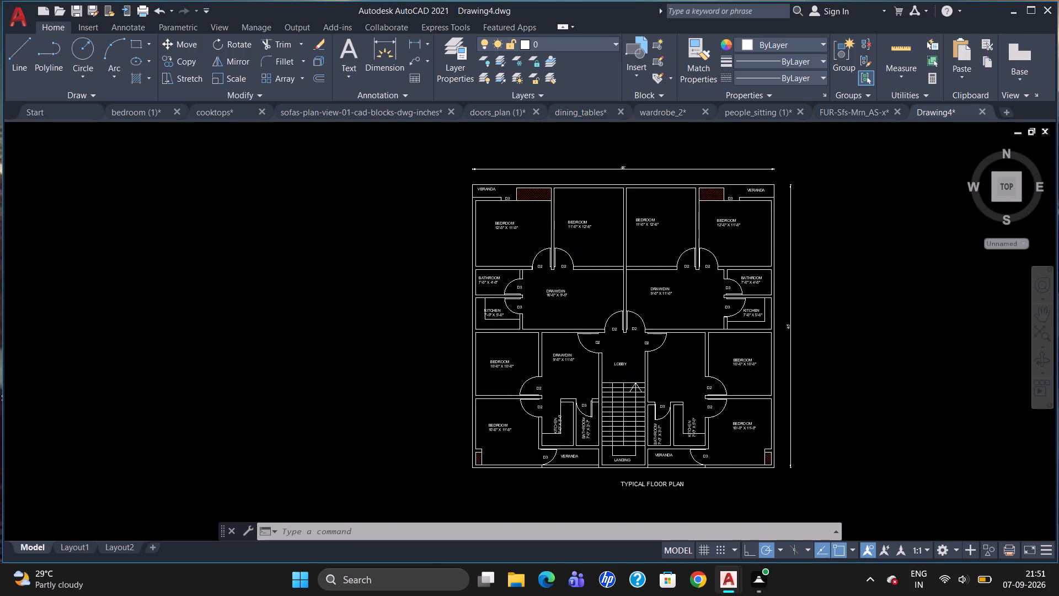
scroll(717, 374, up, 1)
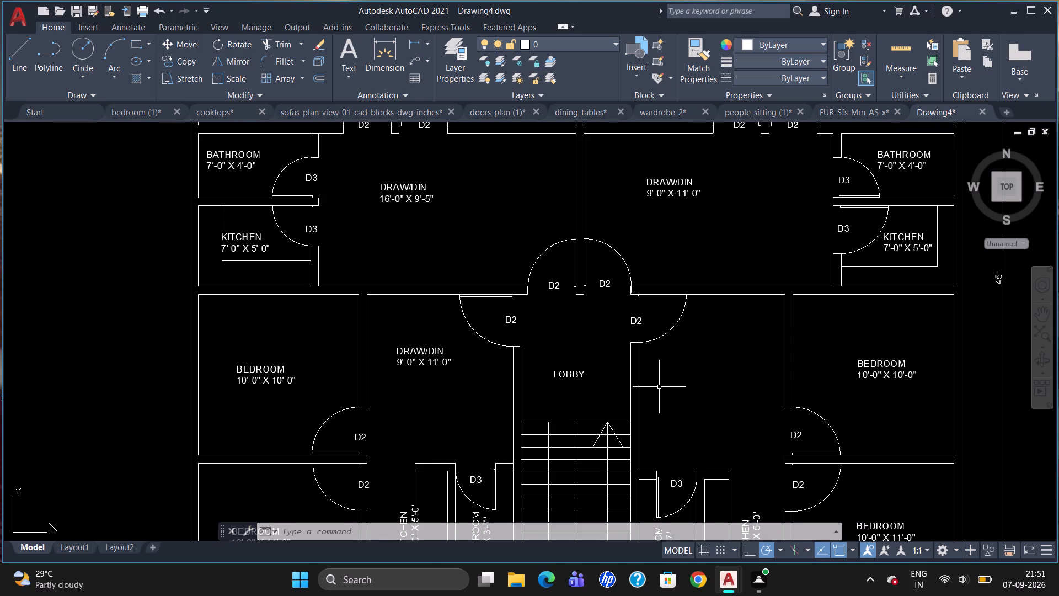
key(t)
key(Return)
drag(671, 359, 672, 369)
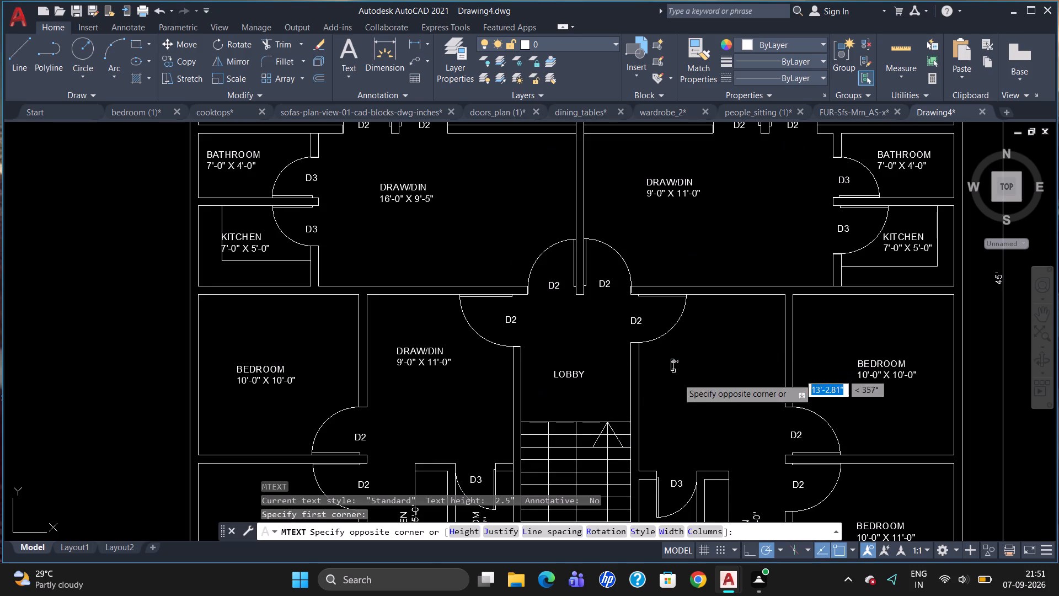
click(764, 381)
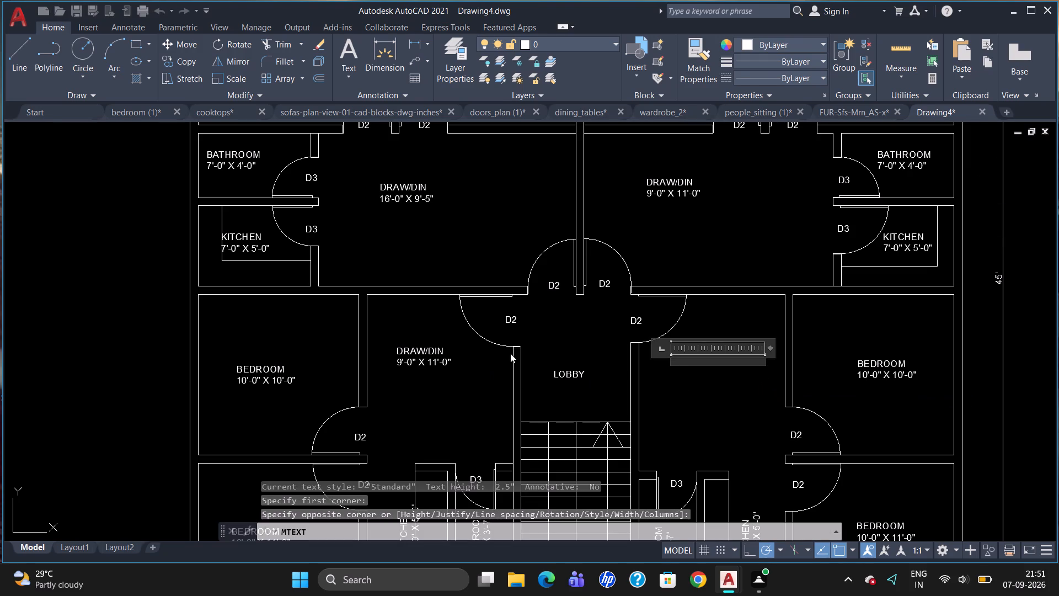
click(155, 63)
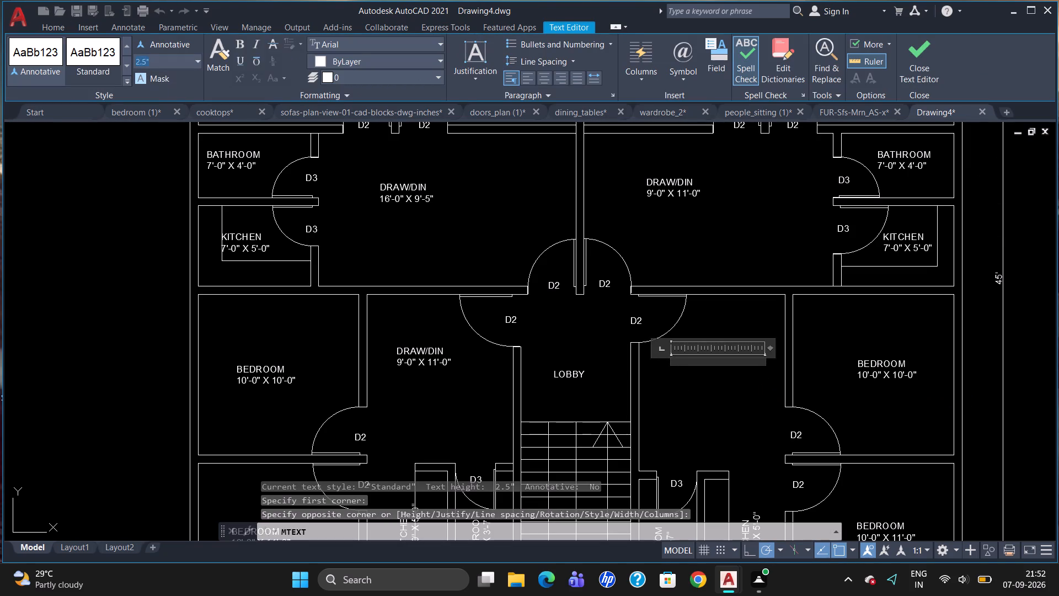
key(BackSpace)
key(5)
key(Return)
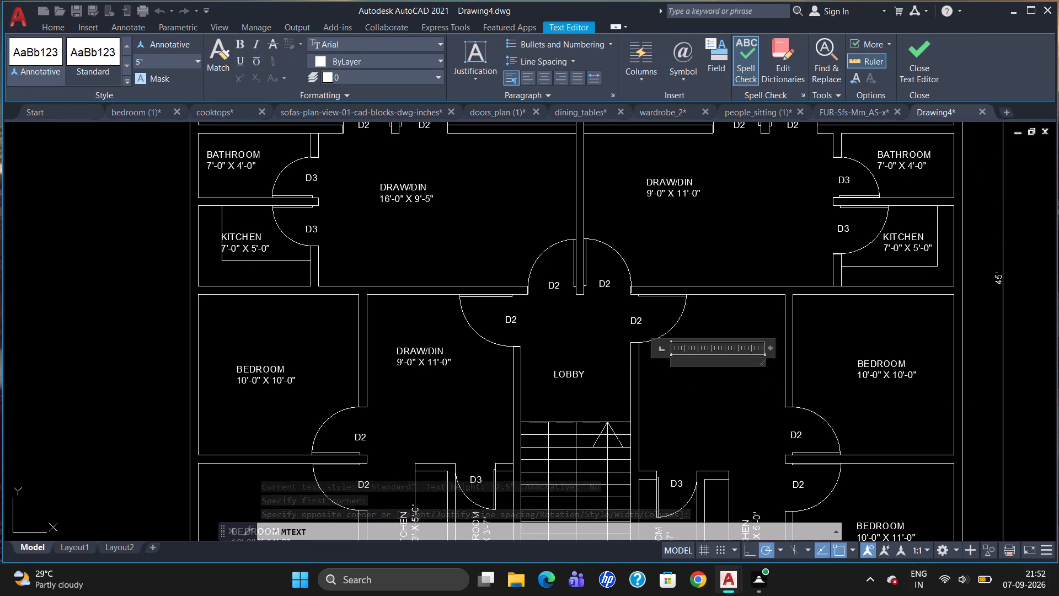
text(DRAW)
text(/DIN)
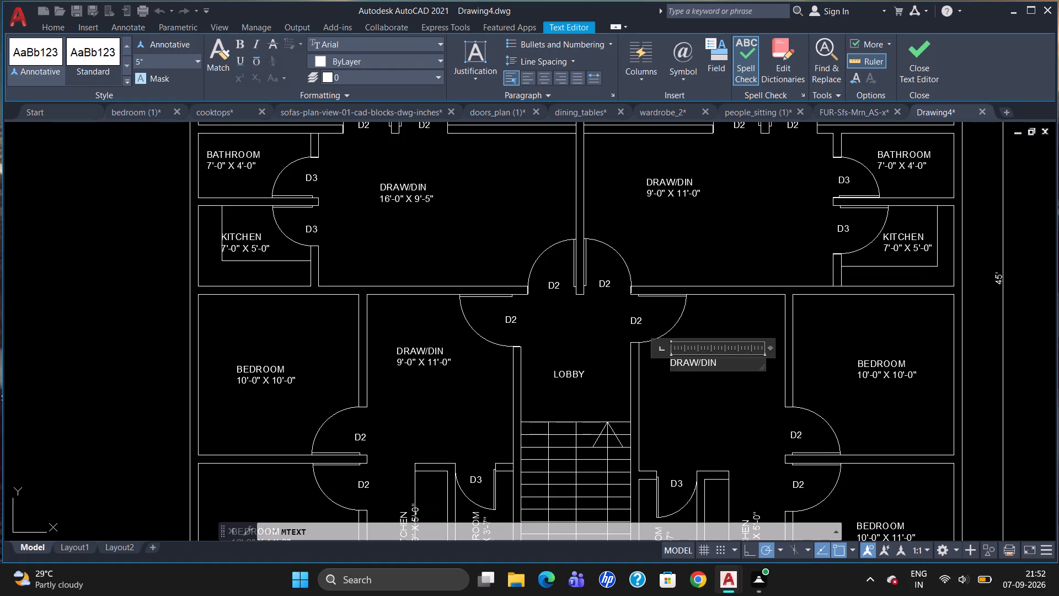
key(Return)
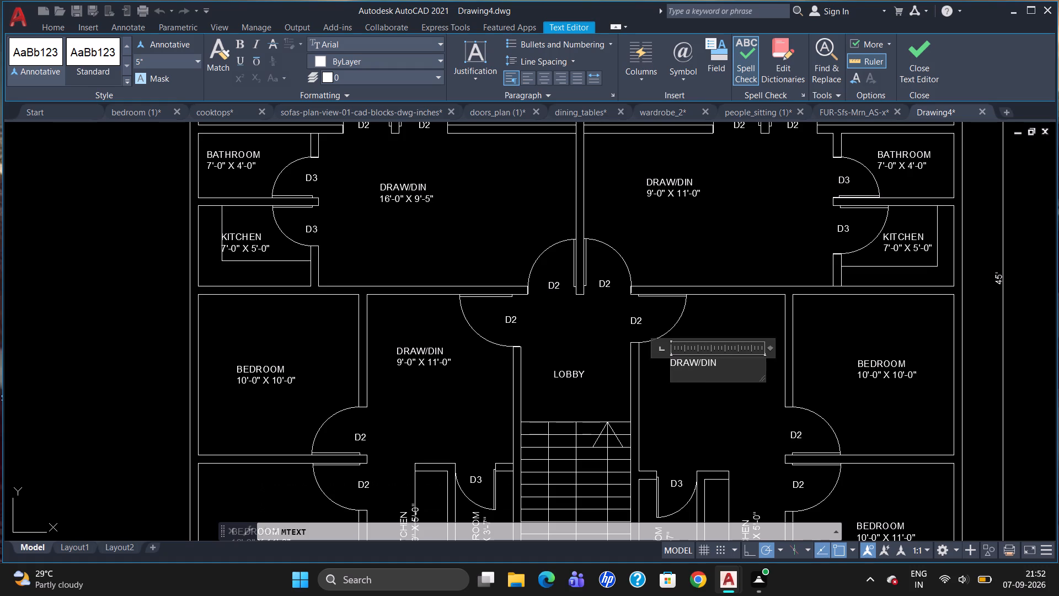
text(9'-0" X)
key(space)
text(11'-0")
click(766, 415)
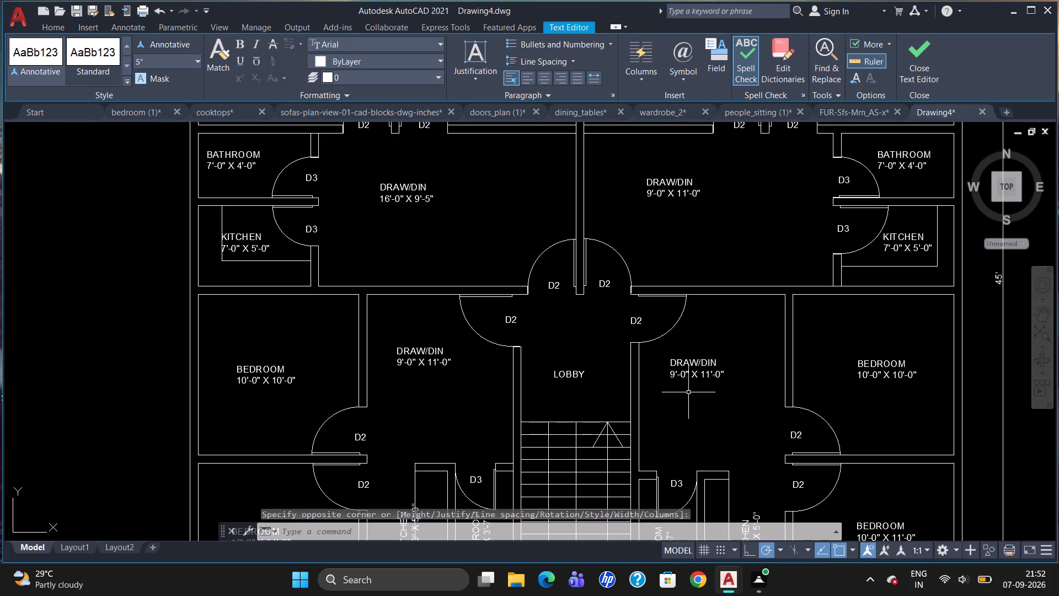
Review the room labels, door tags, title and overall dimensions across the whole floor plan.
scroll(640, 356, down, 1)
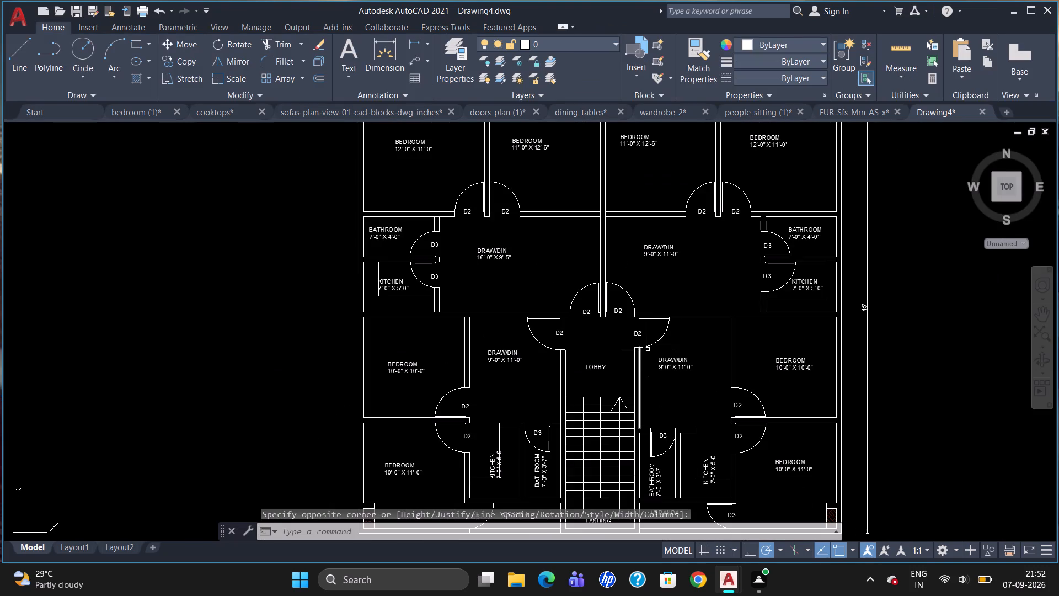
scroll(670, 264, down, 1)
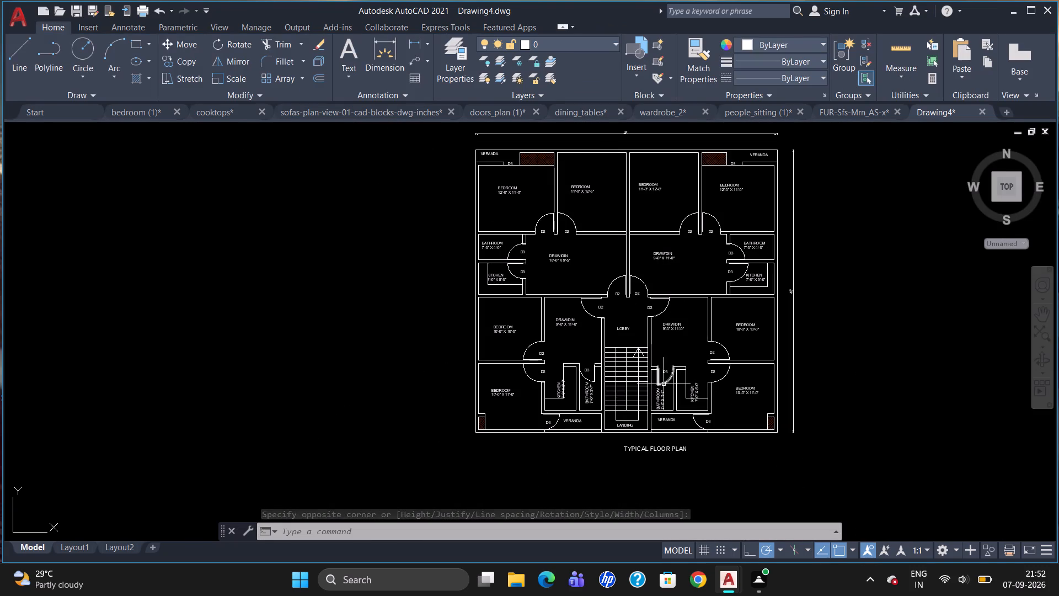
scroll(664, 385, up, 1)
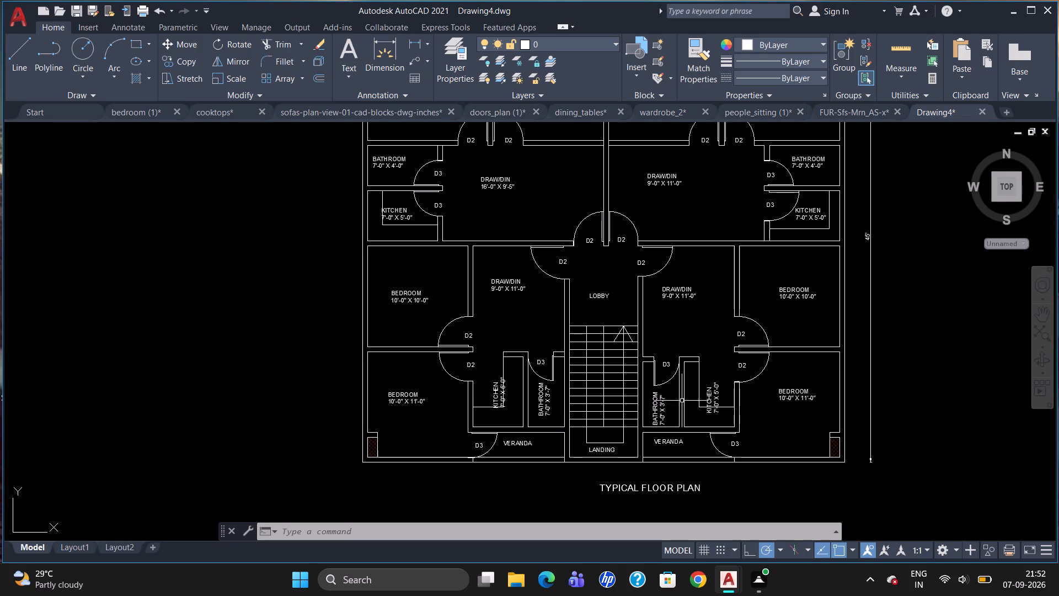
scroll(682, 400, up, 1)
scroll(682, 400, down, 1)
scroll(680, 341, down, 1)
scroll(659, 167, up, 1)
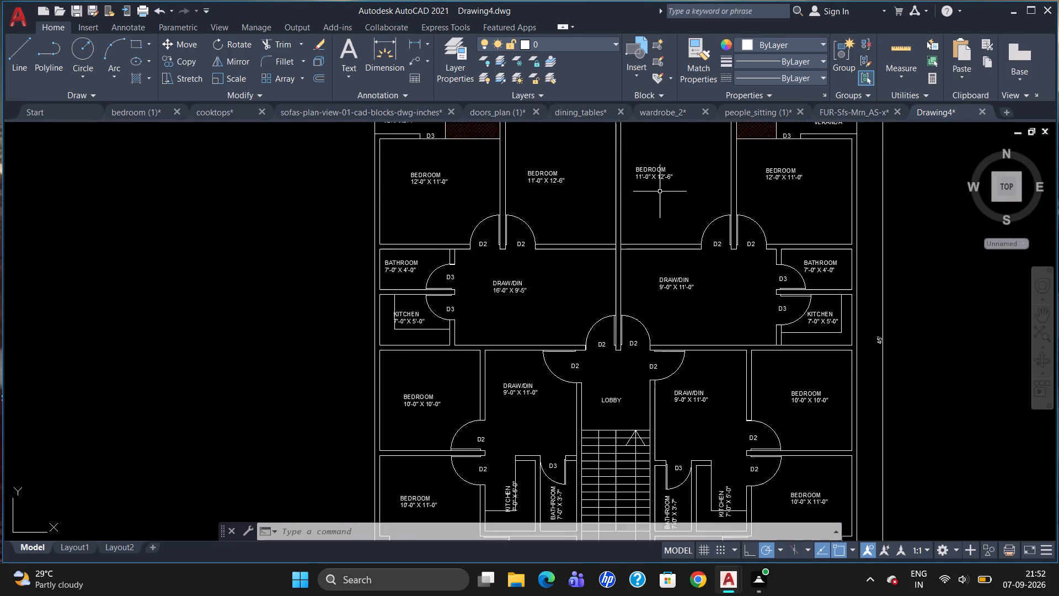
scroll(659, 195, up, 1)
scroll(647, 294, down, 2)
scroll(672, 207, up, 1)
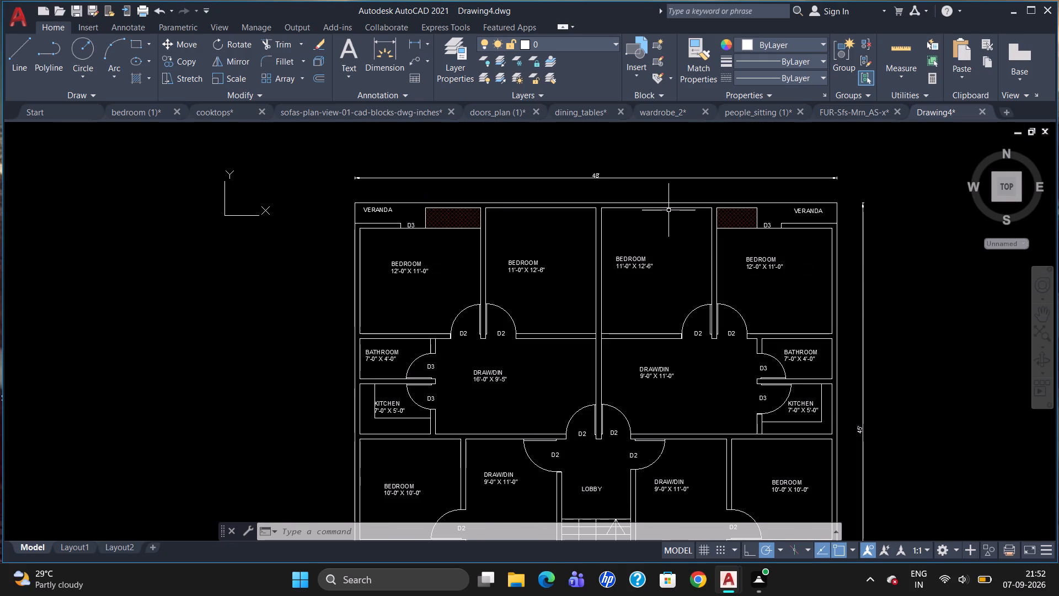
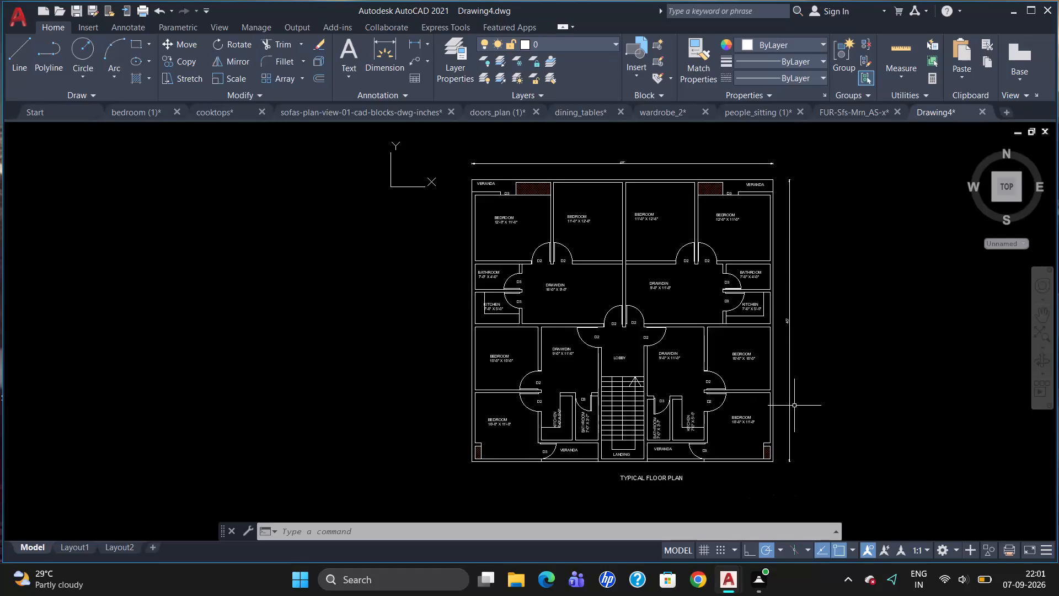
Turn on Clean Screen and examine the room labels, door tags, title and overall dimensions across the whole floor plan.
key(ctrl+0)
scroll(783, 375, up, 2)
scroll(784, 398, down, 1)
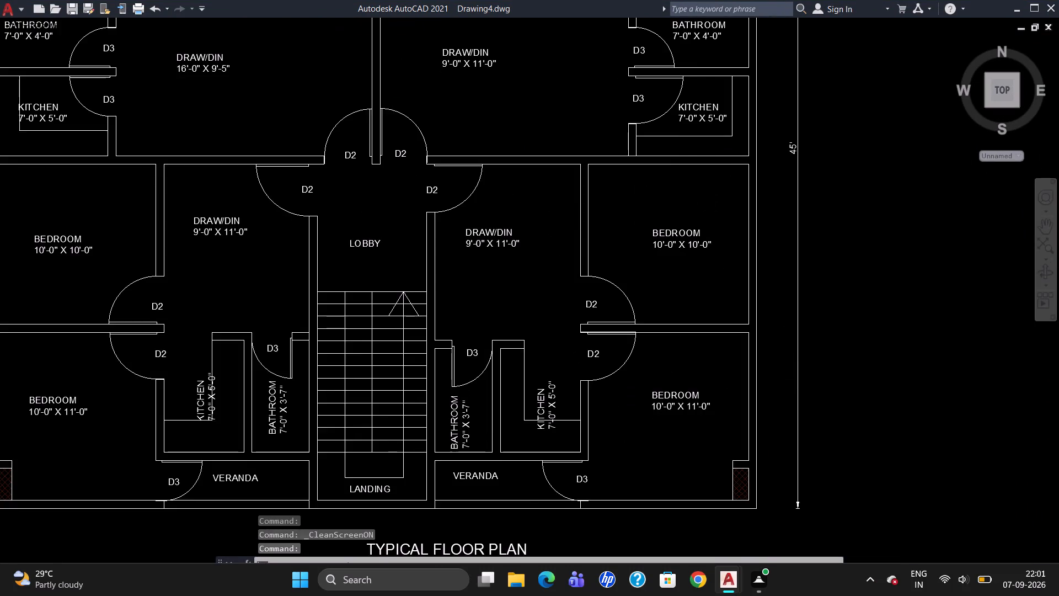
scroll(811, 276, down, 1)
scroll(798, 91, up, 2)
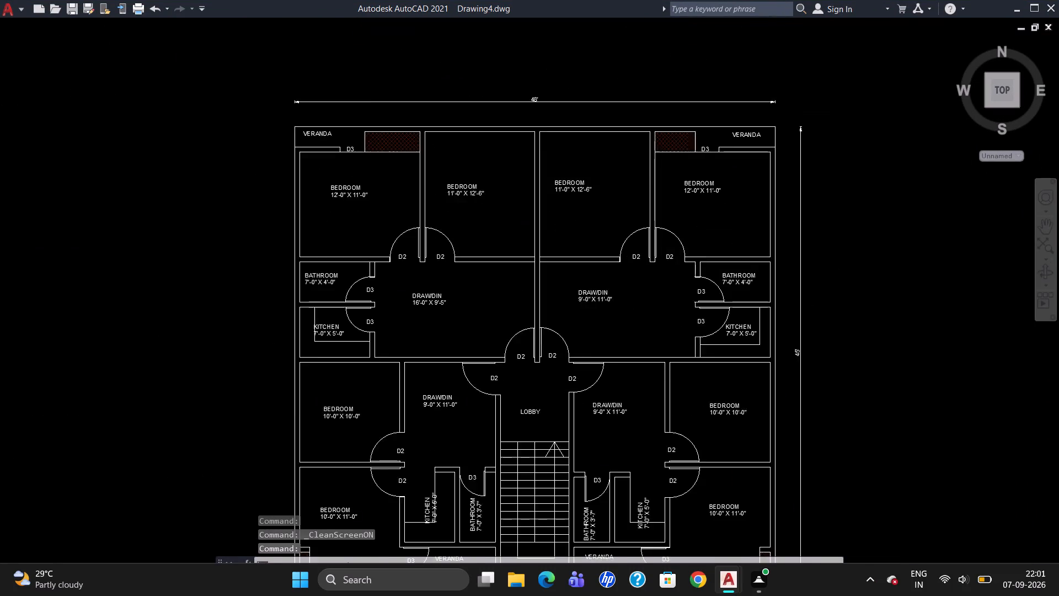
scroll(809, 103, down, 1)
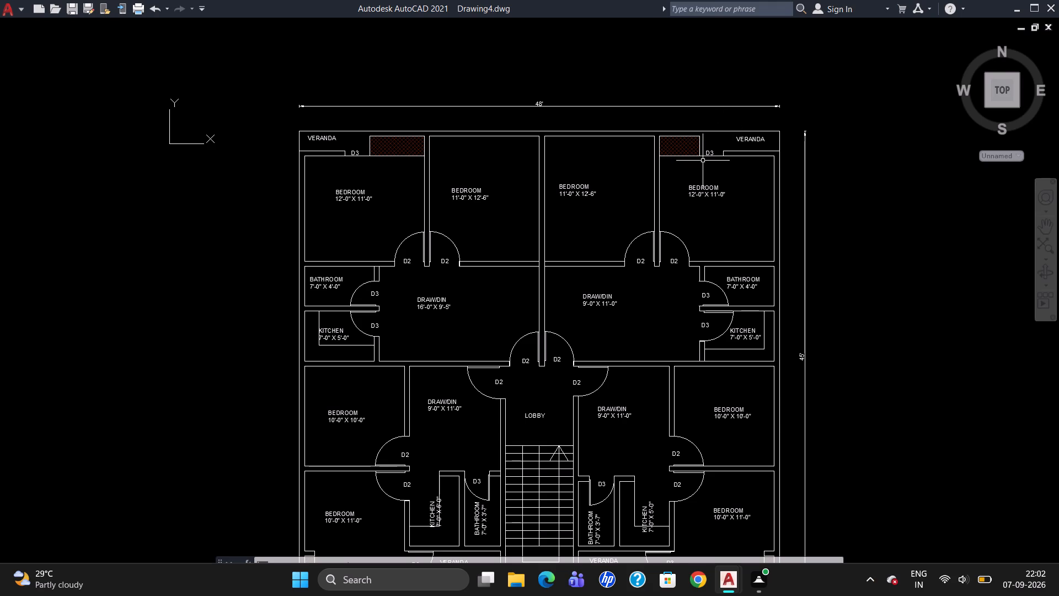
scroll(702, 168, down, 1)
scroll(771, 167, up, 1)
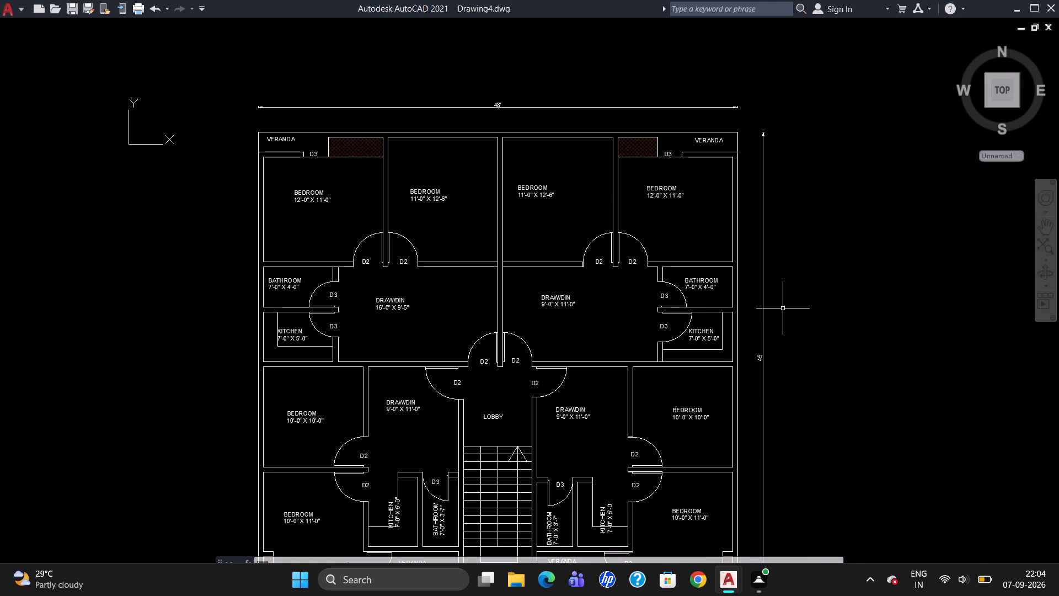
scroll(783, 308, down, 2)
scroll(762, 353, up, 2)
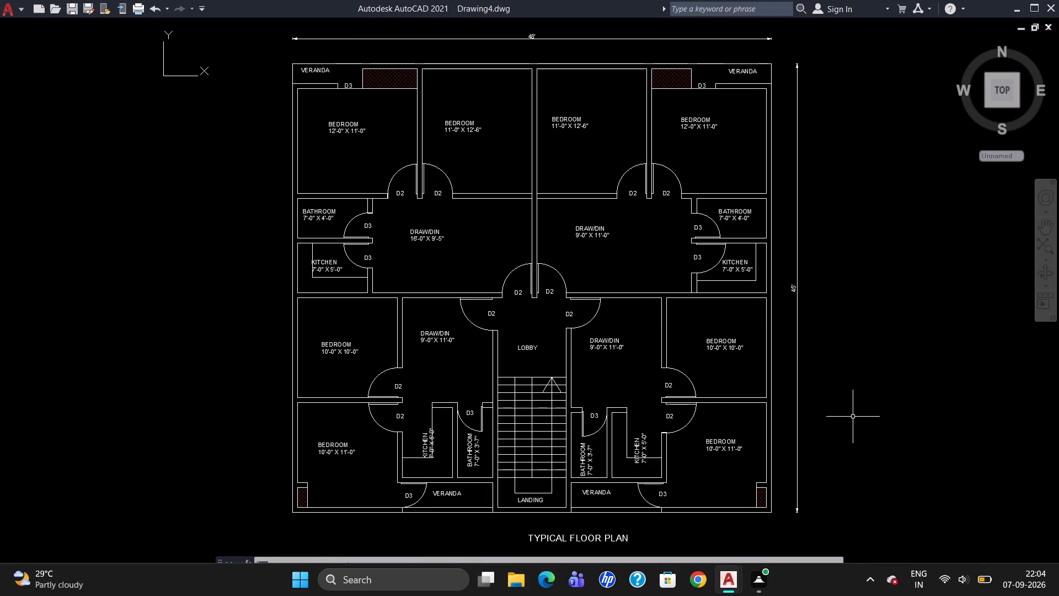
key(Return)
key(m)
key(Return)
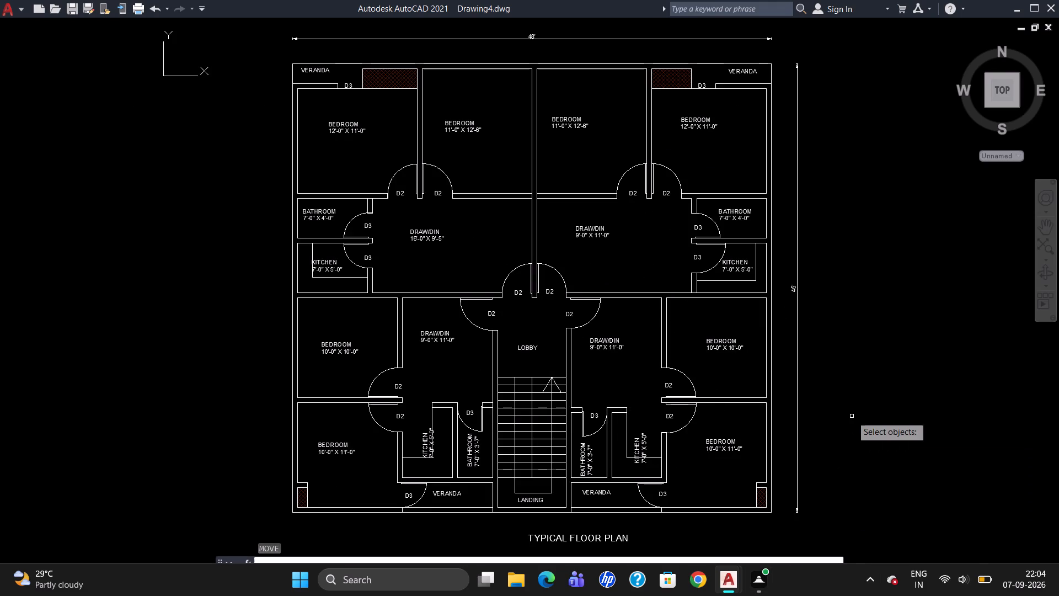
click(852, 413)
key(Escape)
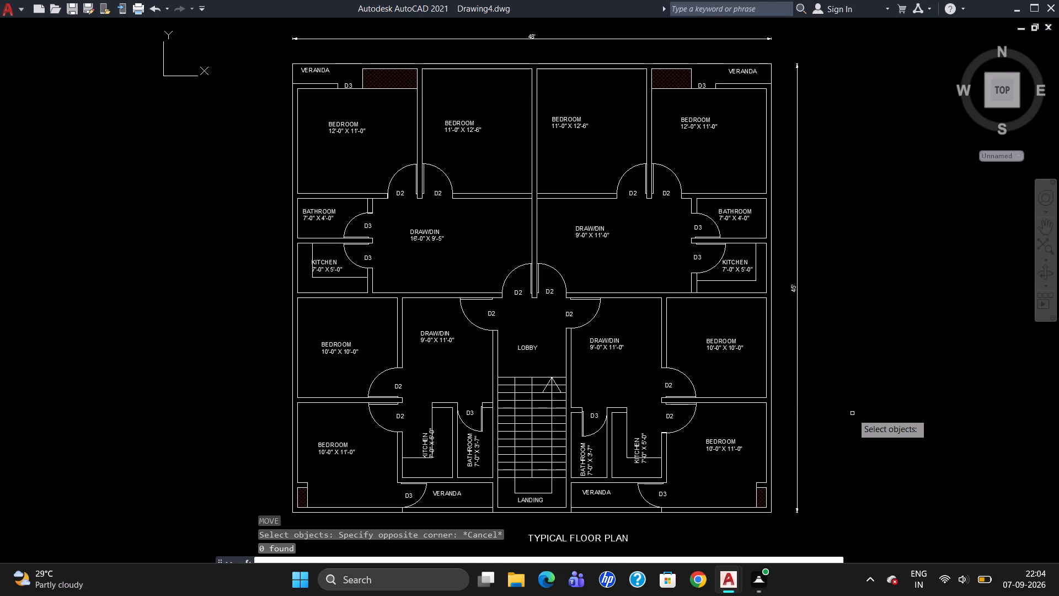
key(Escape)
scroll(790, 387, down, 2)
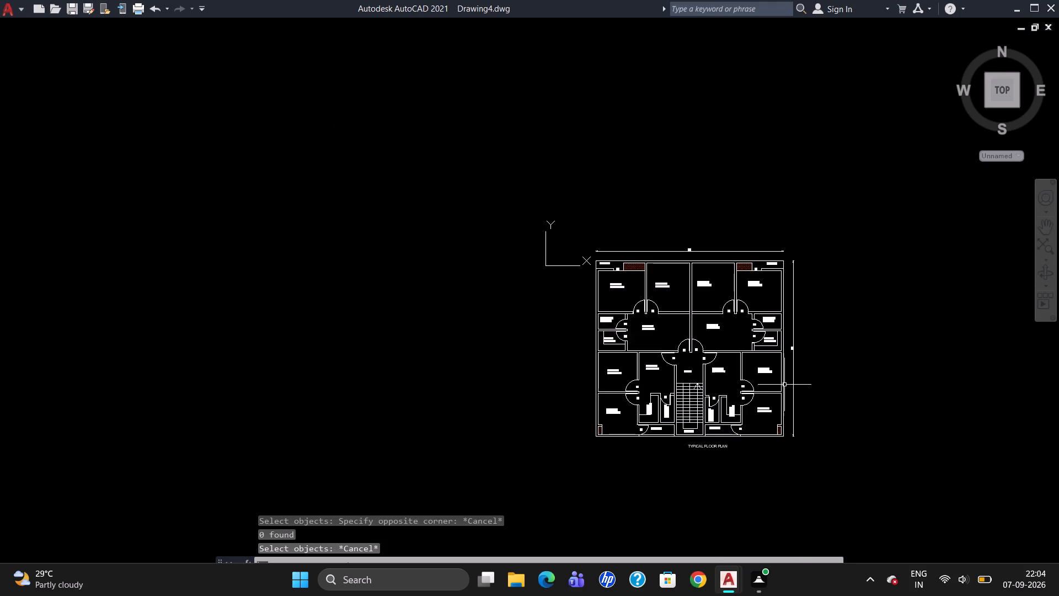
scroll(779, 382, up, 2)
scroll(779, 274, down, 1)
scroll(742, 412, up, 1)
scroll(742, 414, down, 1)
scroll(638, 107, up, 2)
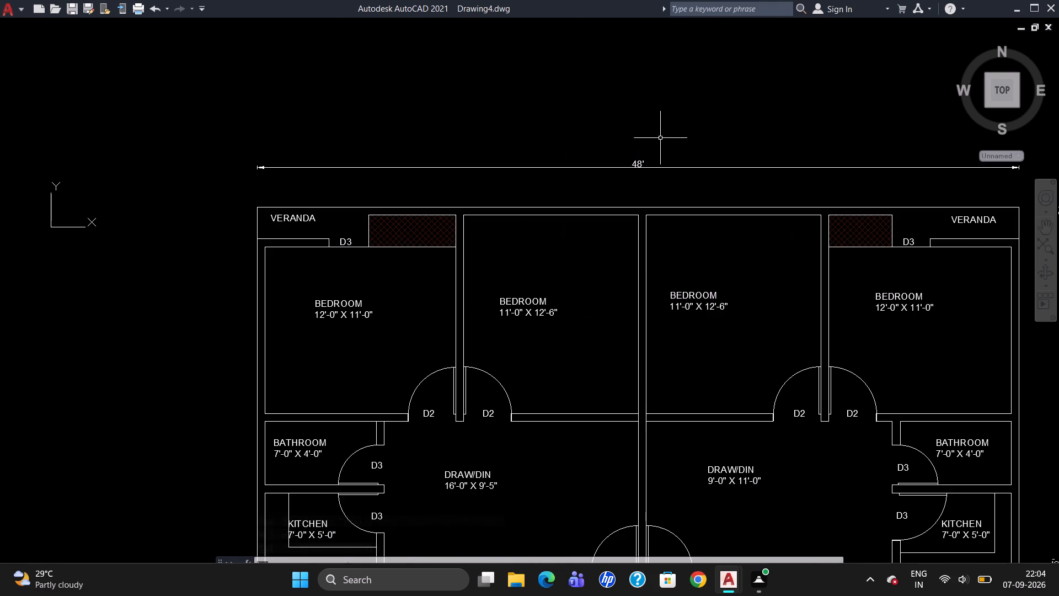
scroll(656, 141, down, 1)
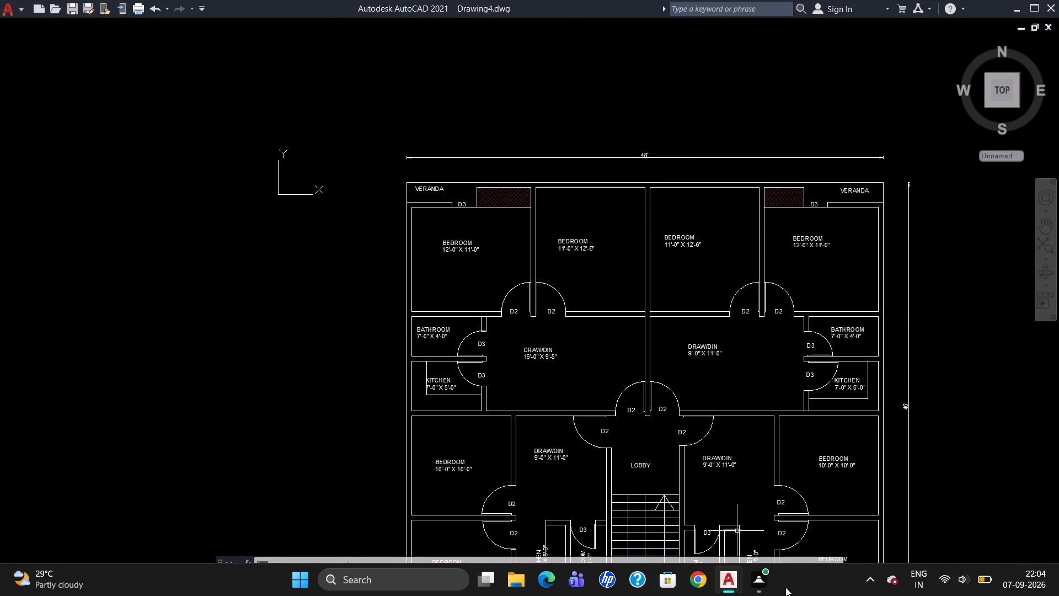
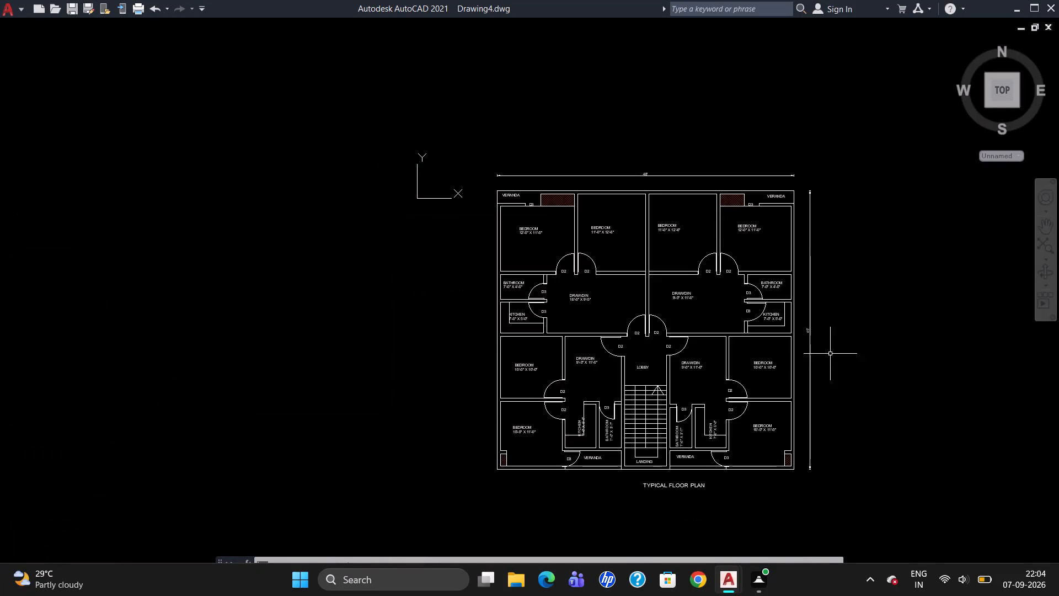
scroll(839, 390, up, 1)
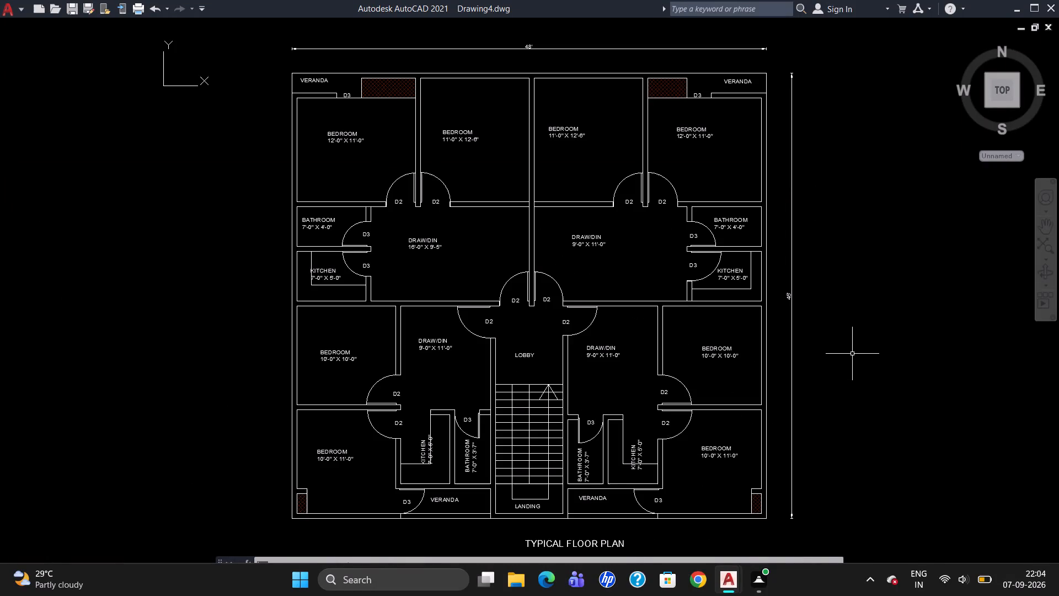
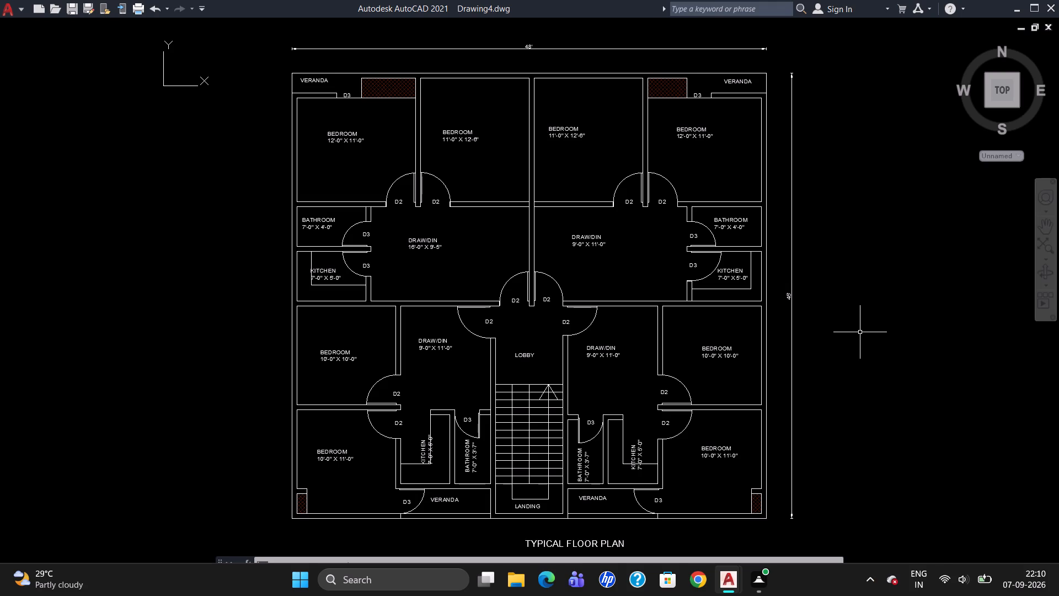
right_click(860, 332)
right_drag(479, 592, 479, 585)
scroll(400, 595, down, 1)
Turn off Clean Screen mode to restore the full drawing interface around the floor plan.
key(ctrl+0)
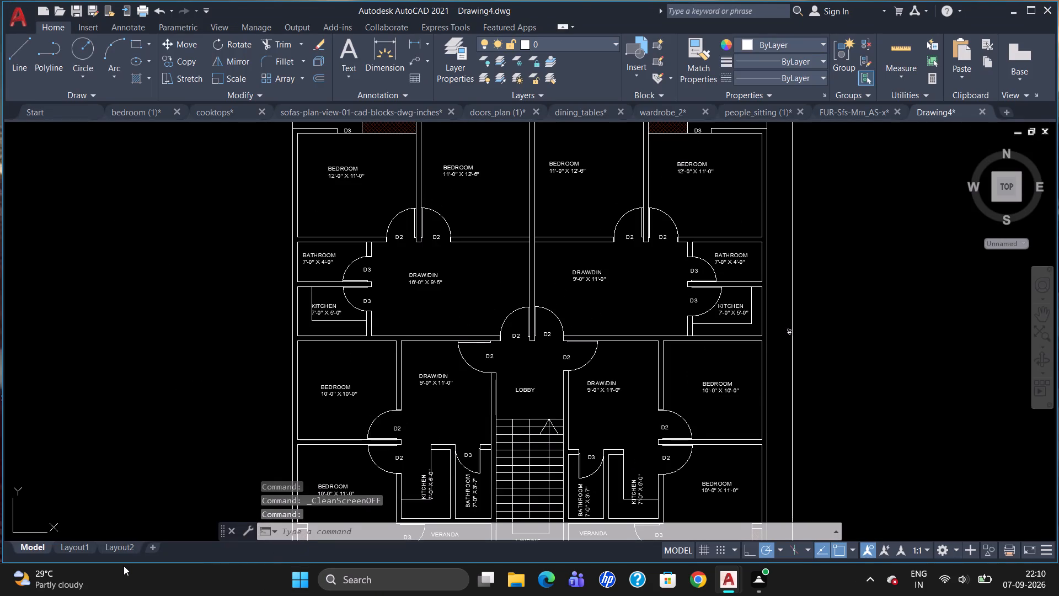
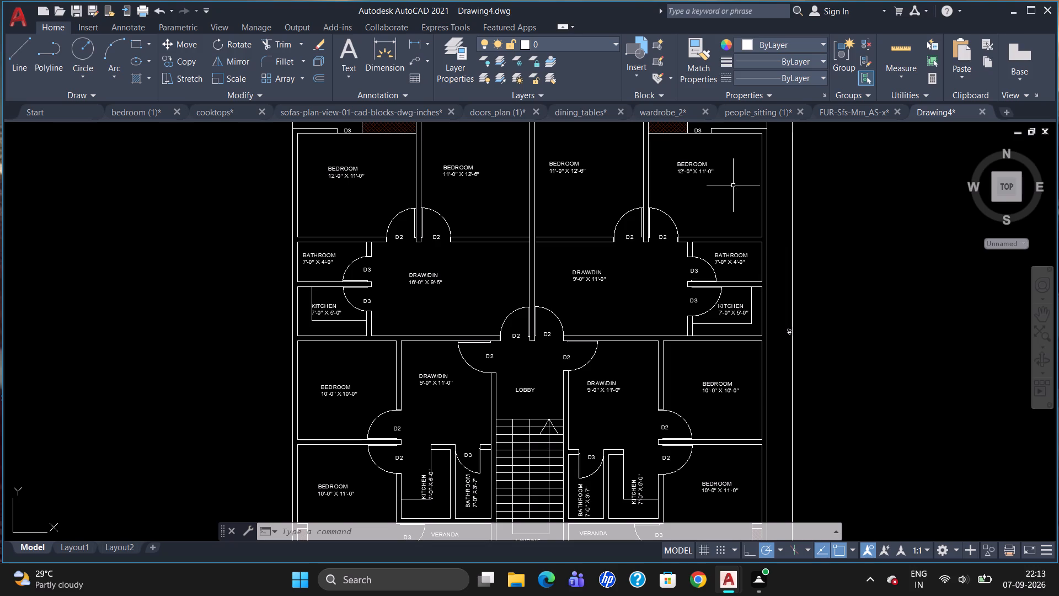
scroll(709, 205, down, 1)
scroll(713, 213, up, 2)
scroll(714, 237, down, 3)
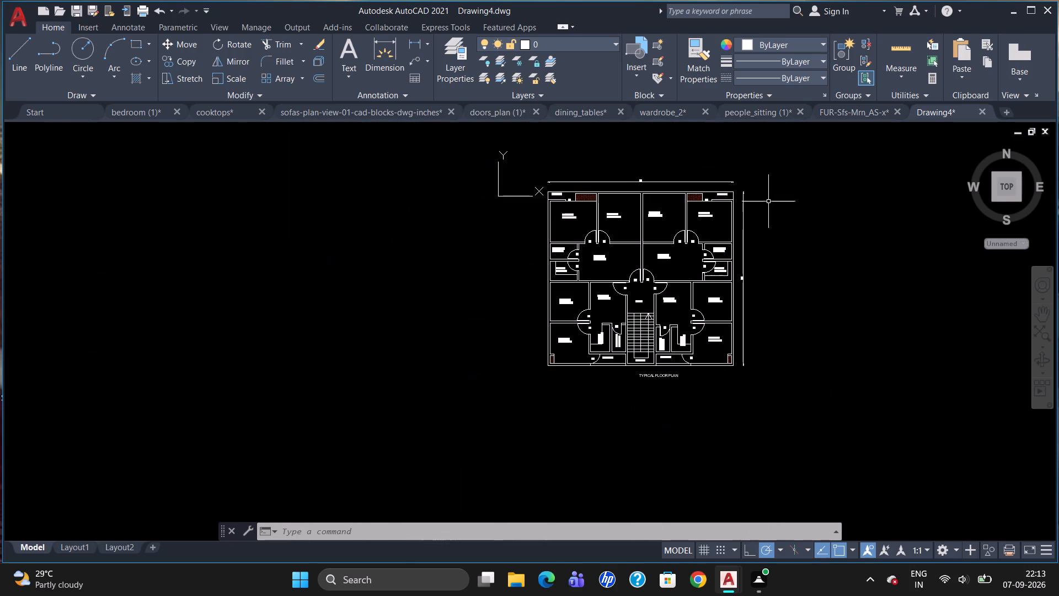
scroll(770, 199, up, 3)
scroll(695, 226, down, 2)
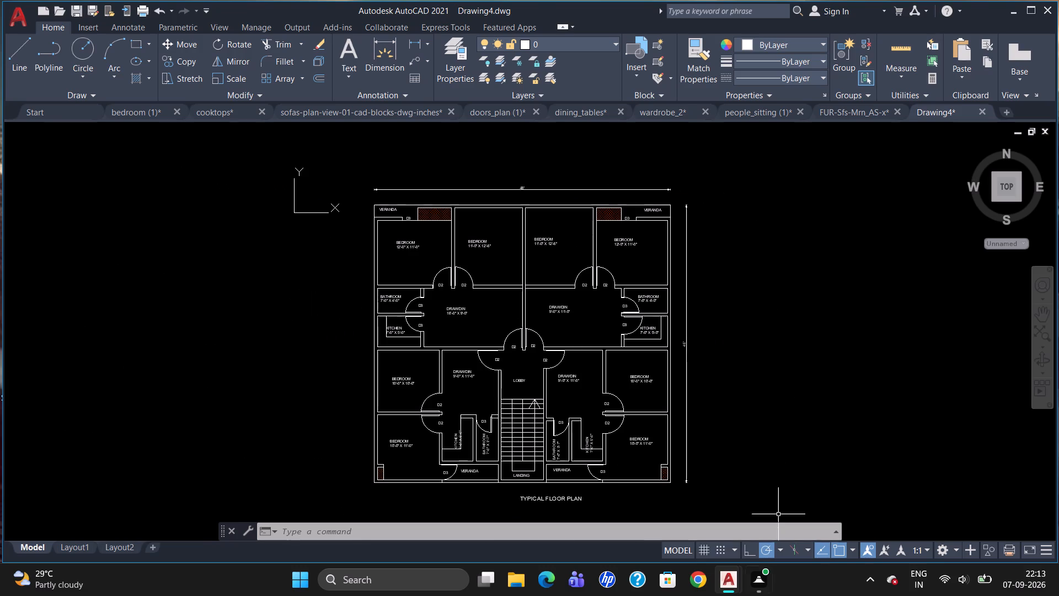
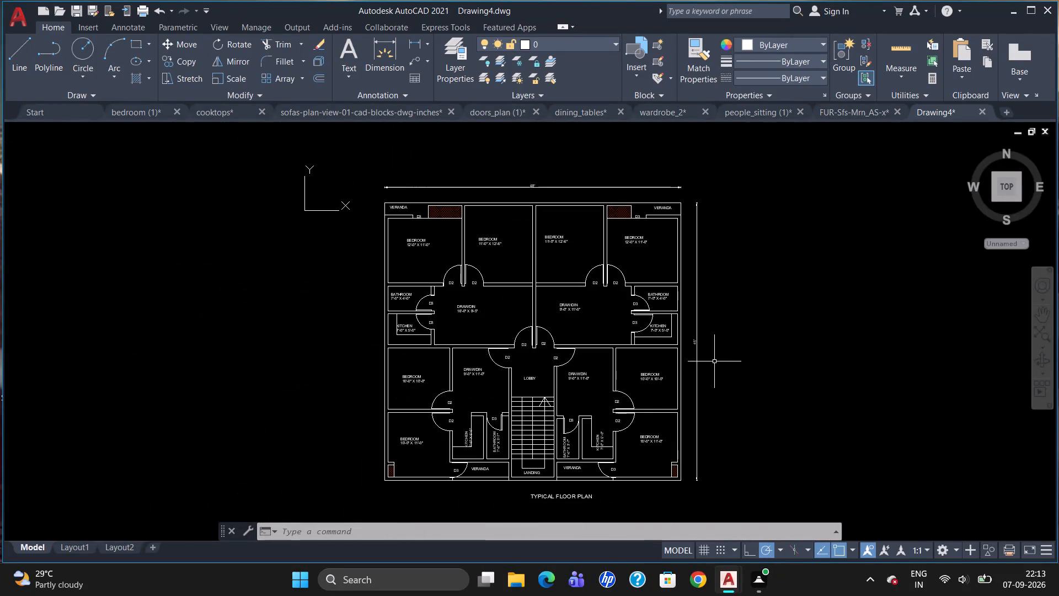
Examine the upper flats' bedrooms, verandas, hatched niches and door tags across the typical floor plan.
scroll(426, 300, up, 1)
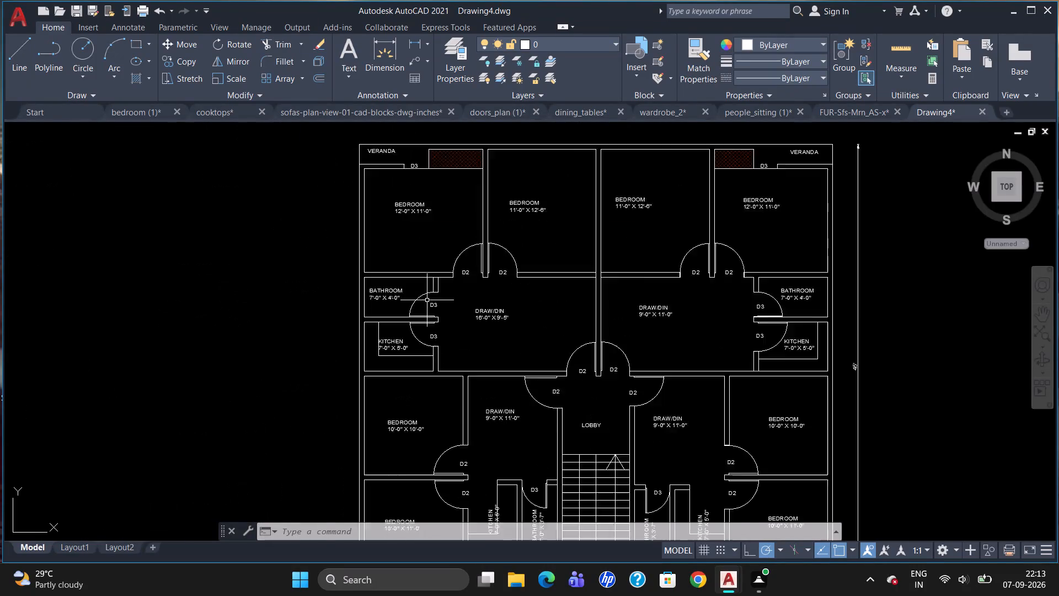
scroll(427, 300, up, 2)
scroll(662, 277, down, 2)
scroll(611, 250, down, 2)
scroll(755, 216, up, 1)
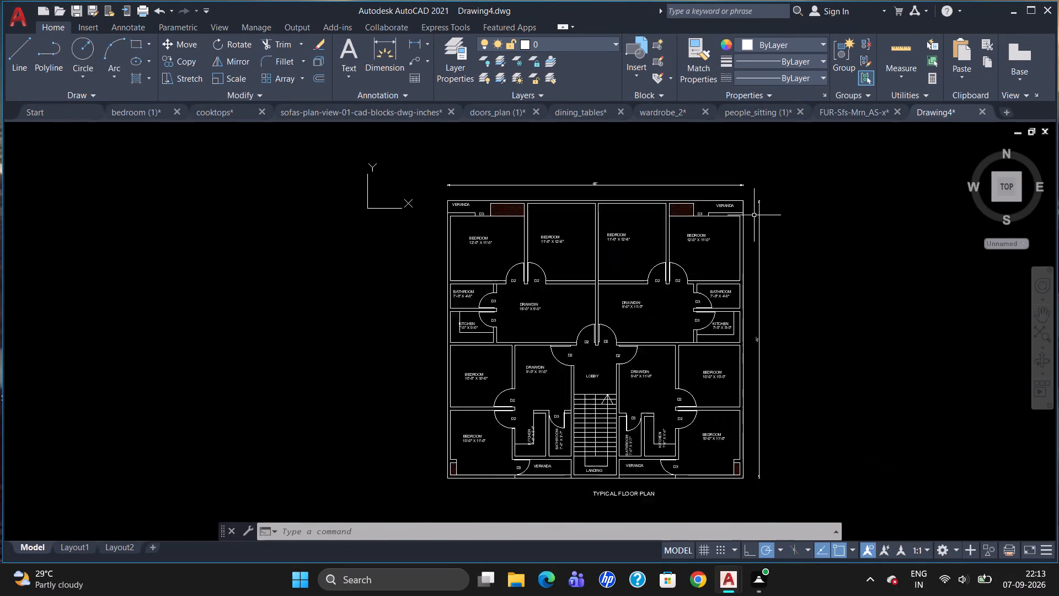
scroll(754, 215, up, 1)
scroll(686, 267, down, 1)
scroll(714, 200, up, 2)
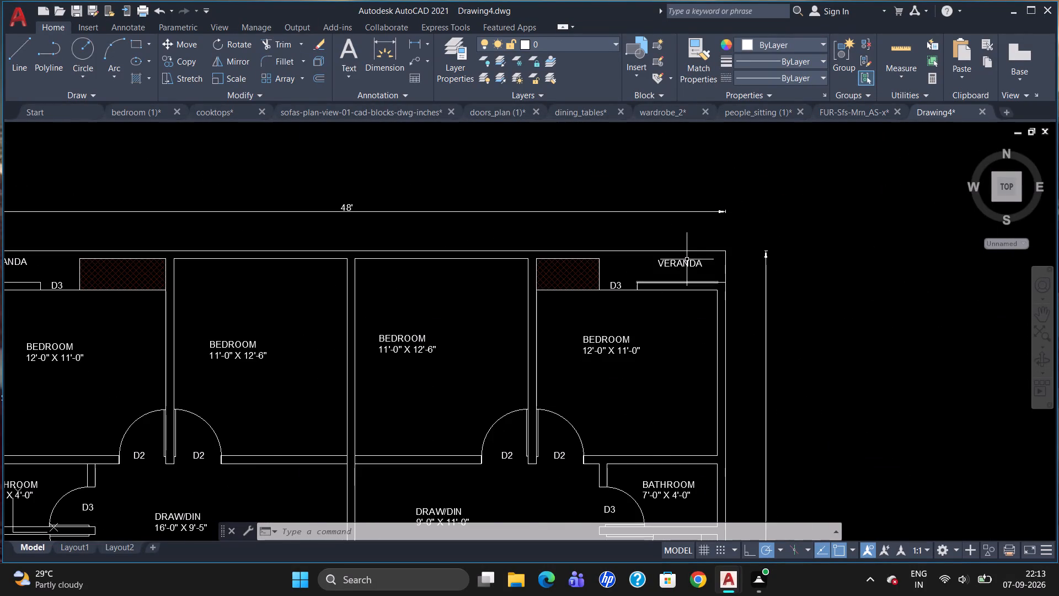
scroll(730, 230, down, 1)
scroll(312, 275, up, 2)
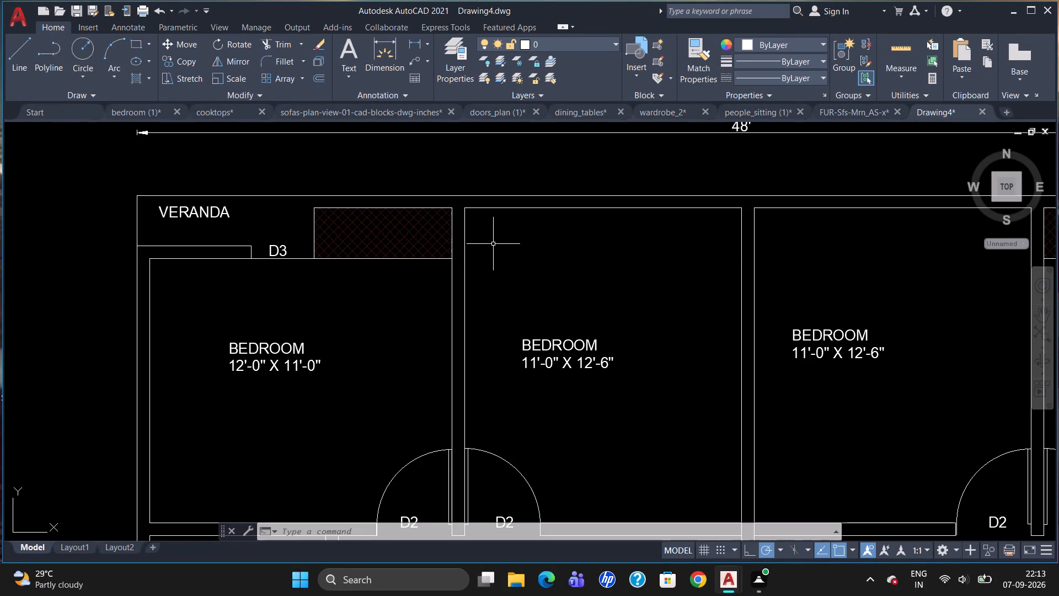
scroll(493, 244, down, 2)
scroll(628, 324, down, 1)
scroll(653, 367, up, 1)
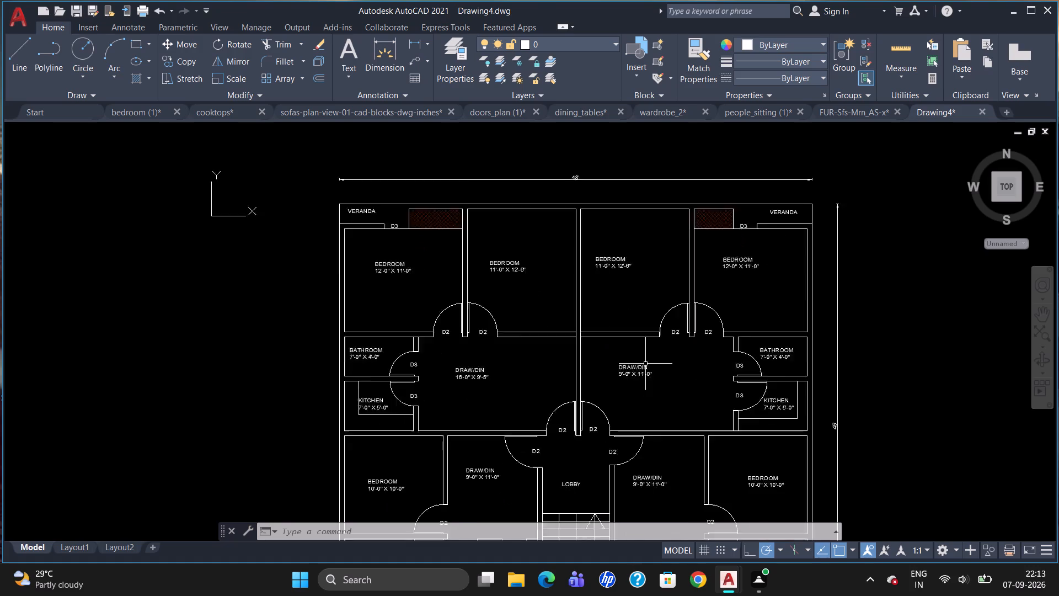
scroll(645, 364, up, 1)
scroll(538, 354, down, 2)
scroll(486, 415, up, 1)
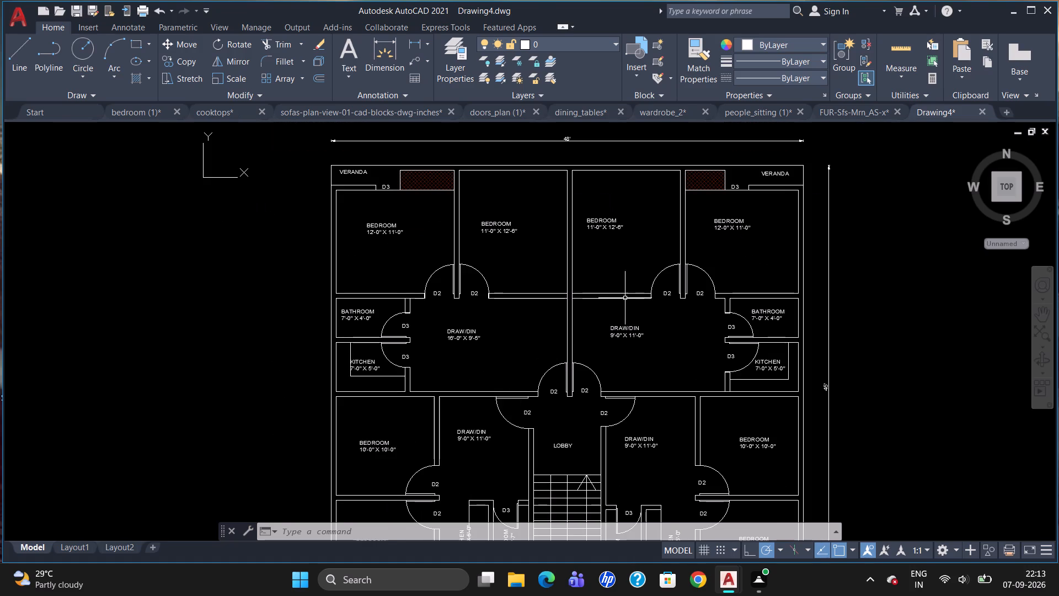
Examine the lower flats' bedrooms, draw/din rooms, lobby and staircase against the whole plan layout.
scroll(496, 313, down, 2)
scroll(642, 359, up, 3)
scroll(672, 337, down, 4)
scroll(640, 350, up, 4)
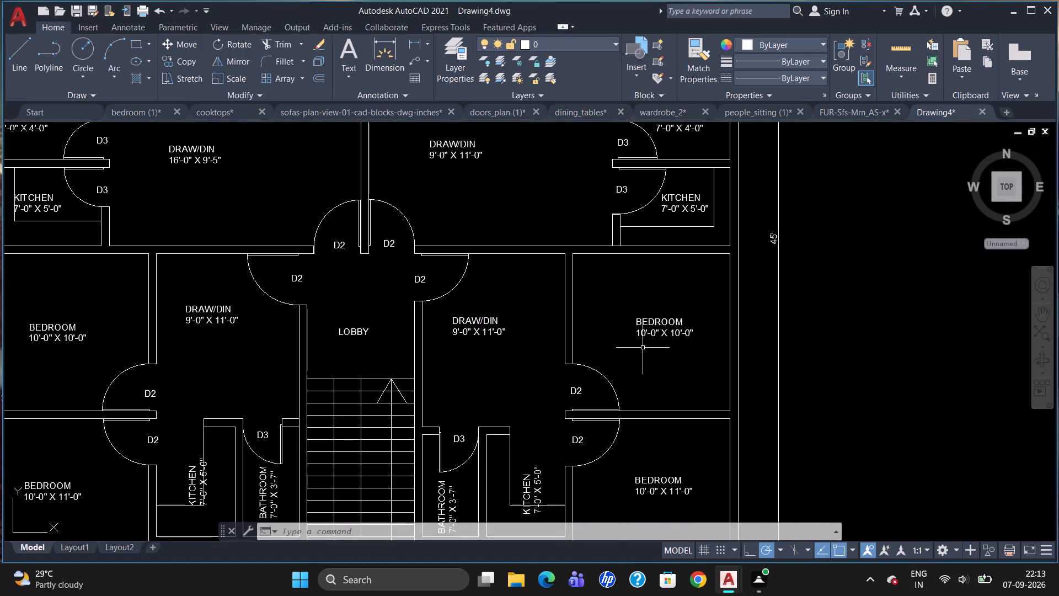
scroll(643, 348, down, 3)
scroll(649, 354, up, 8)
scroll(649, 348, down, 11)
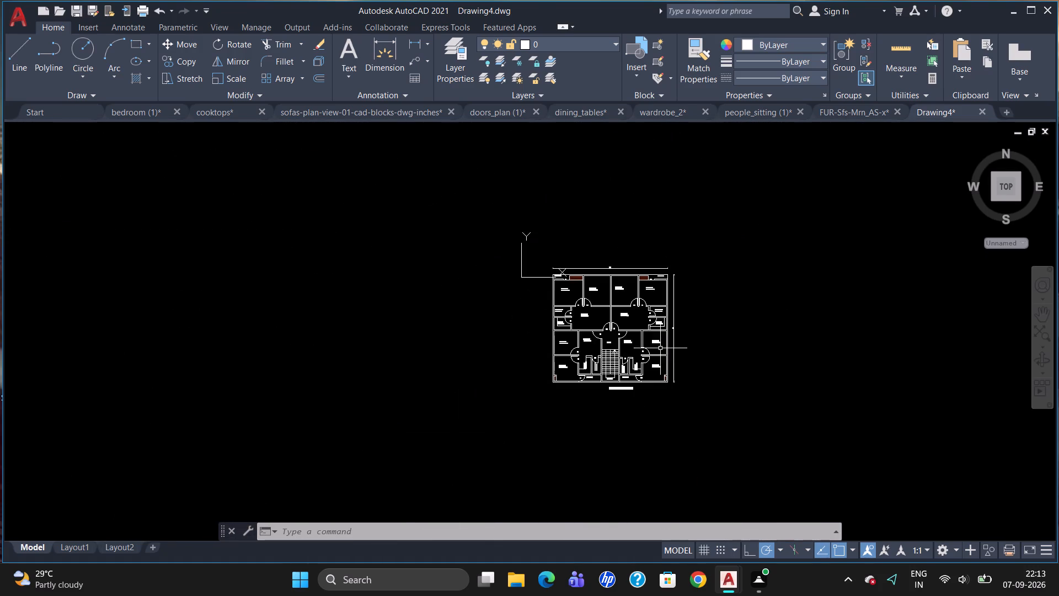
scroll(660, 348, down, 2)
scroll(661, 345, up, 7)
scroll(757, 273, down, 2)
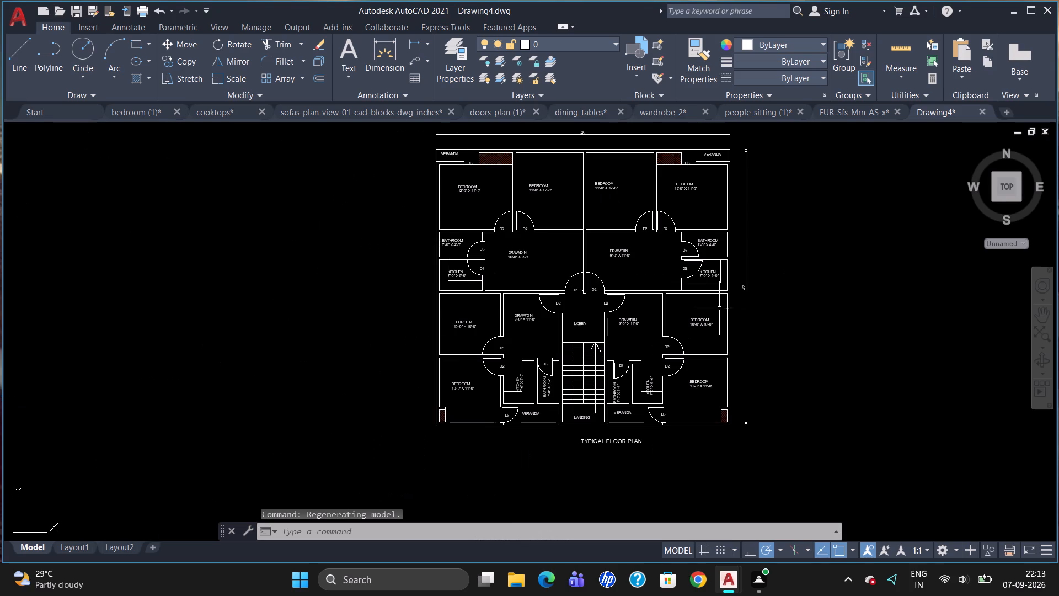
scroll(719, 307, up, 1)
scroll(721, 319, down, 1)
scroll(700, 220, up, 2)
scroll(672, 284, down, 1)
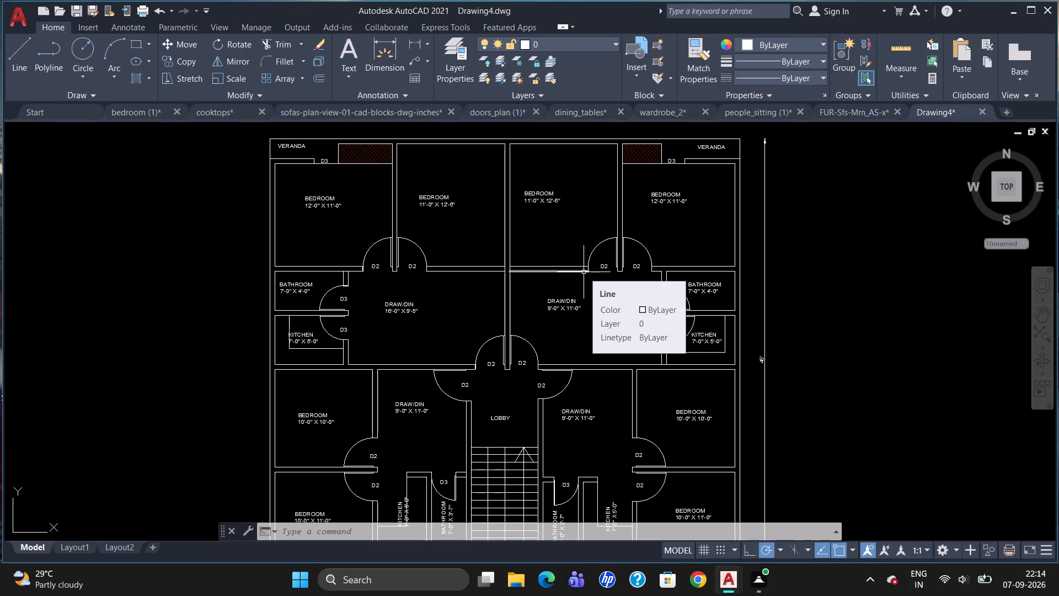
key(Escape)
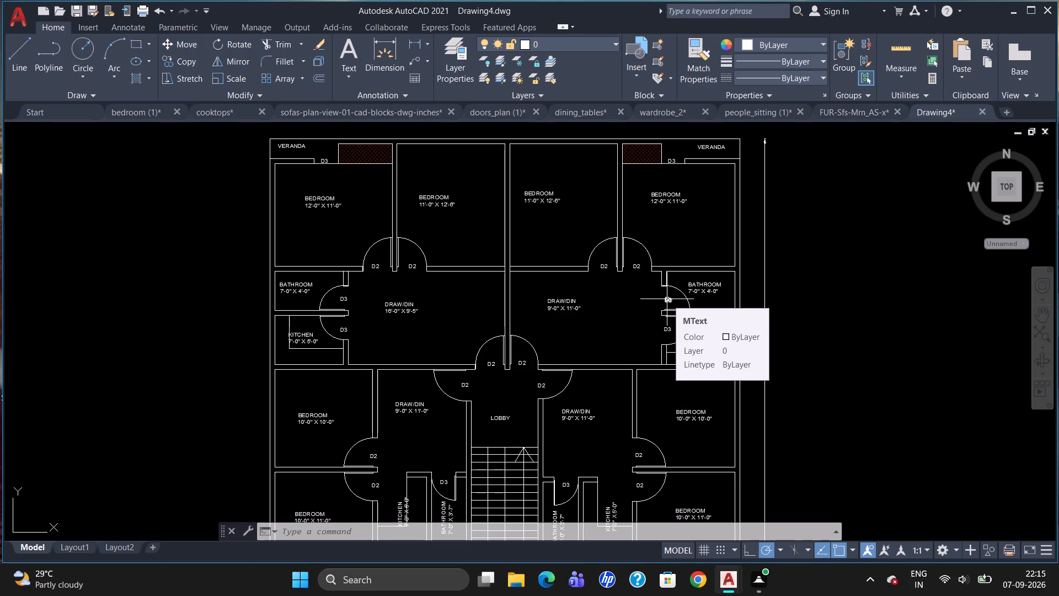
key(Escape)
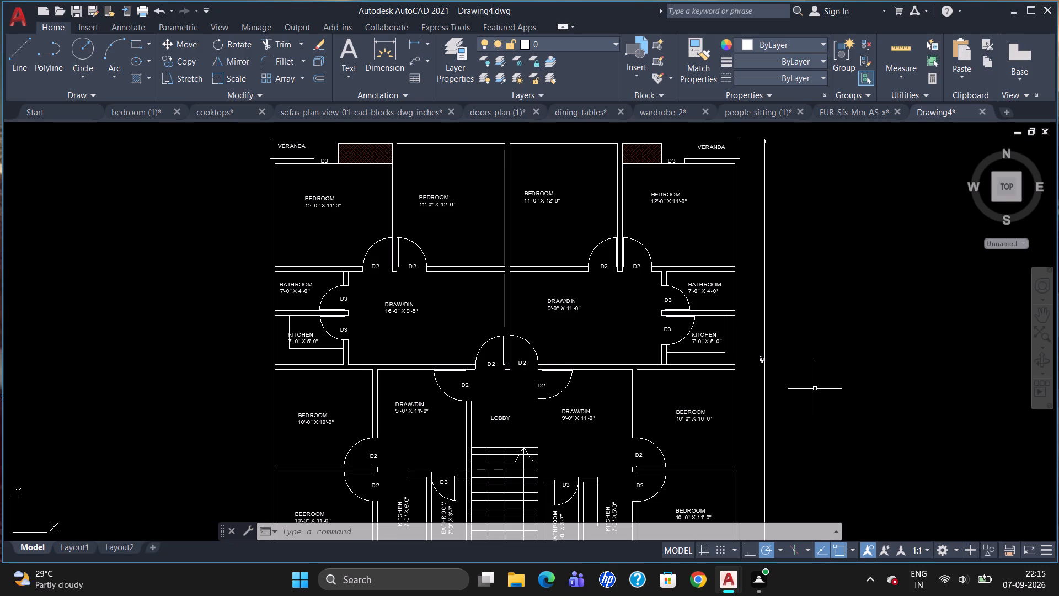
Examine the upper draw/din rooms, bathrooms and kitchens, and the D2 door tags at the flat entrances above the lobby.
scroll(815, 389, up, 2)
scroll(817, 393, down, 3)
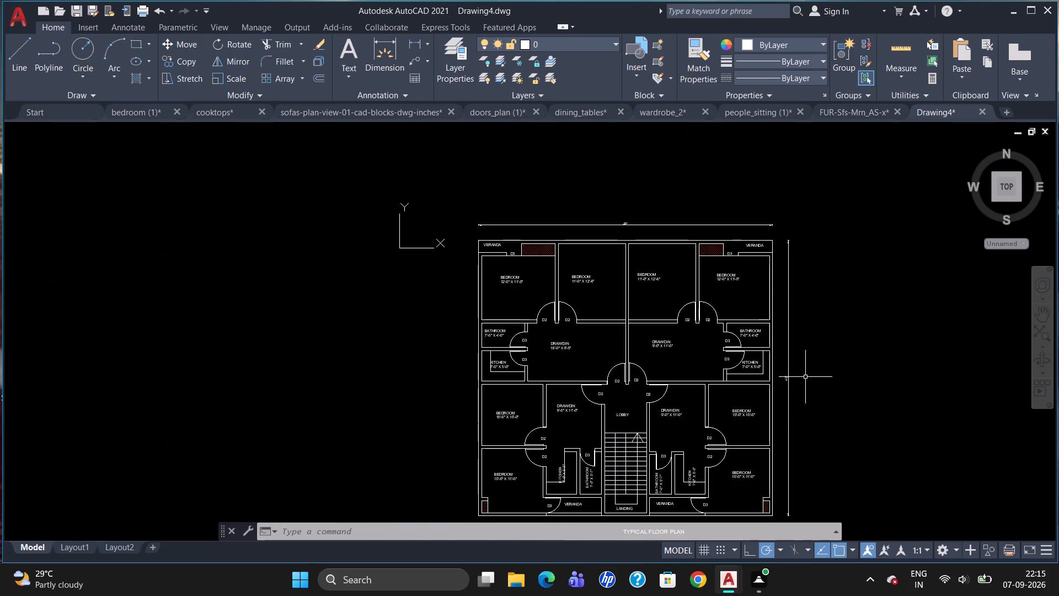
scroll(727, 320, up, 2)
scroll(739, 288, down, 1)
scroll(713, 338, up, 1)
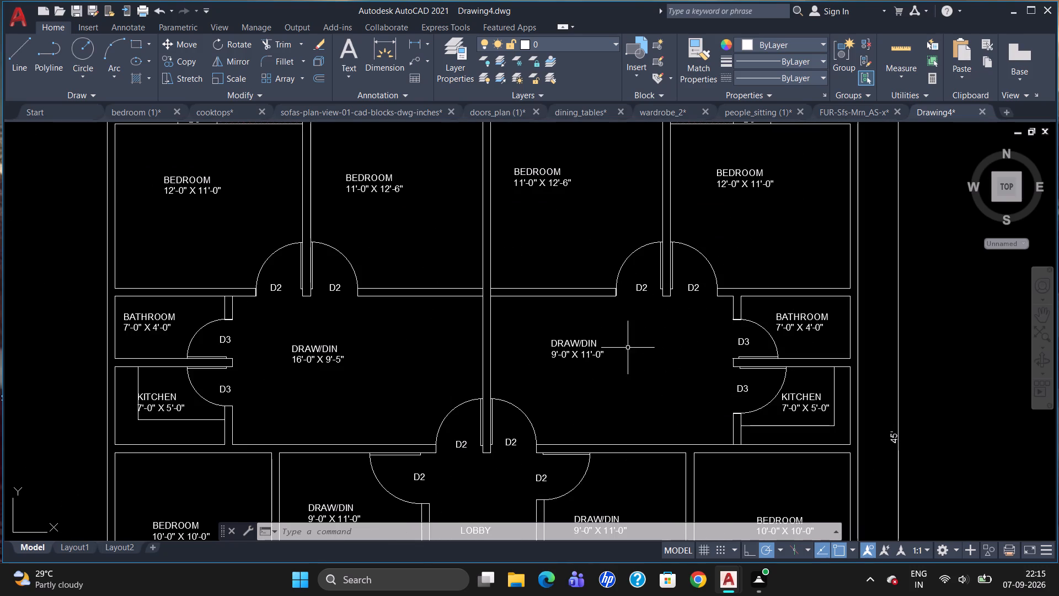
scroll(659, 252, down, 1)
scroll(702, 205, up, 1)
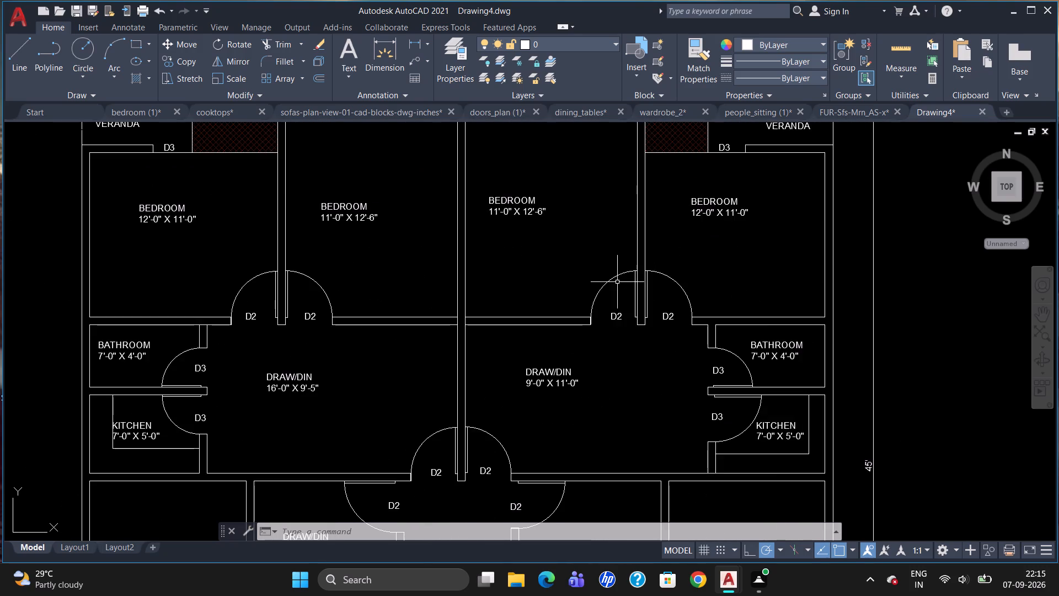
scroll(616, 285, down, 1)
scroll(516, 227, up, 1)
scroll(565, 274, down, 1)
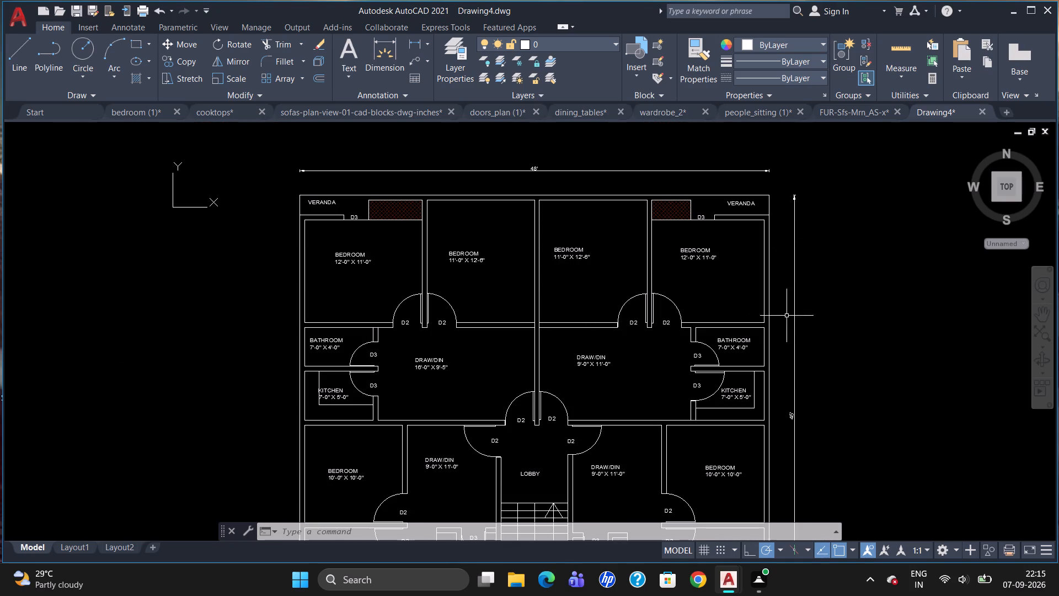
scroll(686, 377, up, 2)
scroll(756, 312, down, 1)
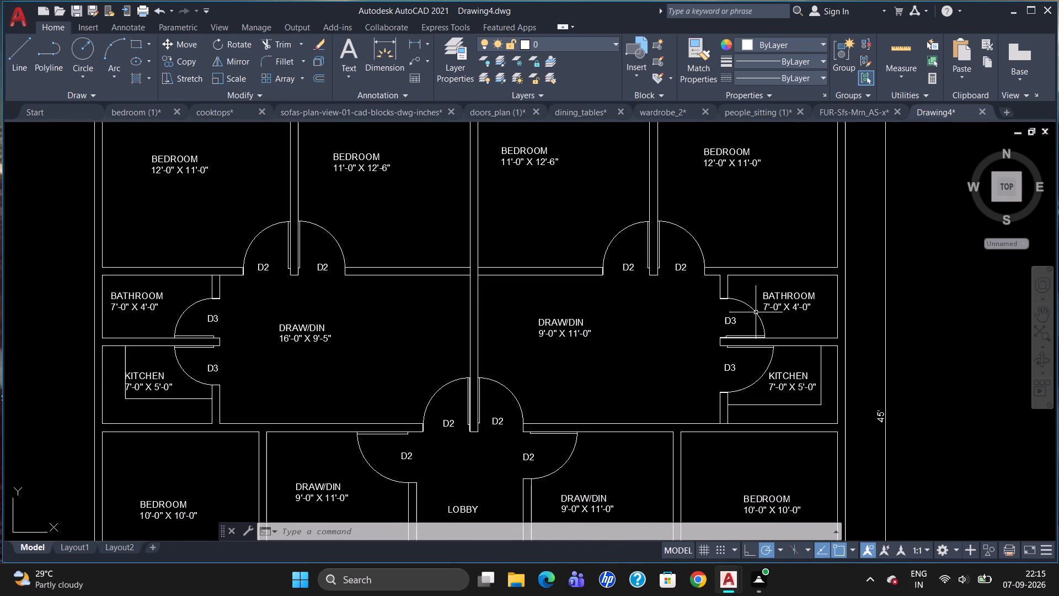
scroll(756, 313, down, 3)
scroll(747, 342, up, 2)
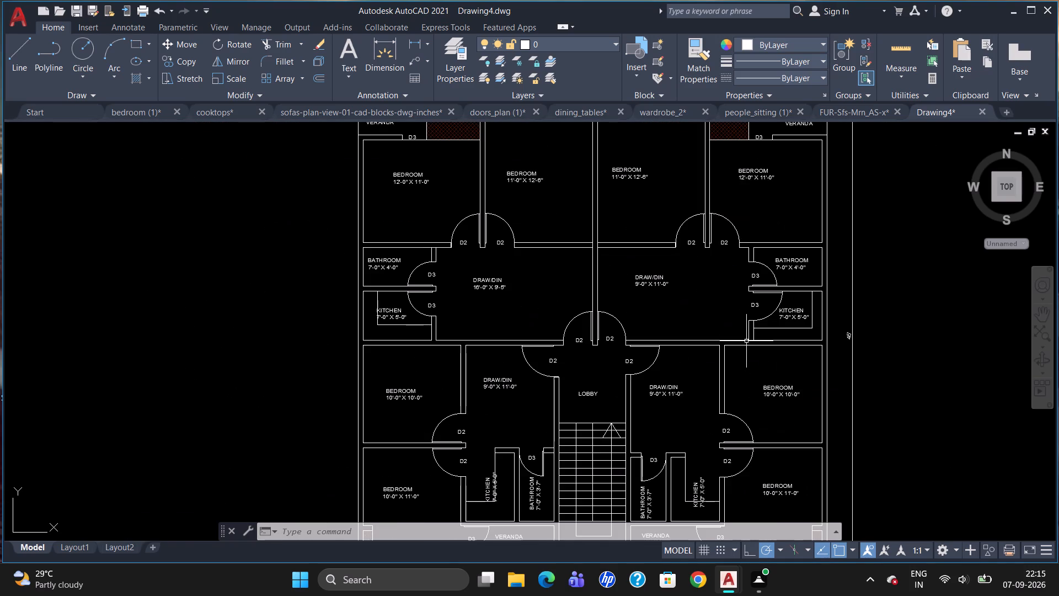
scroll(660, 333, up, 2)
scroll(570, 365, up, 2)
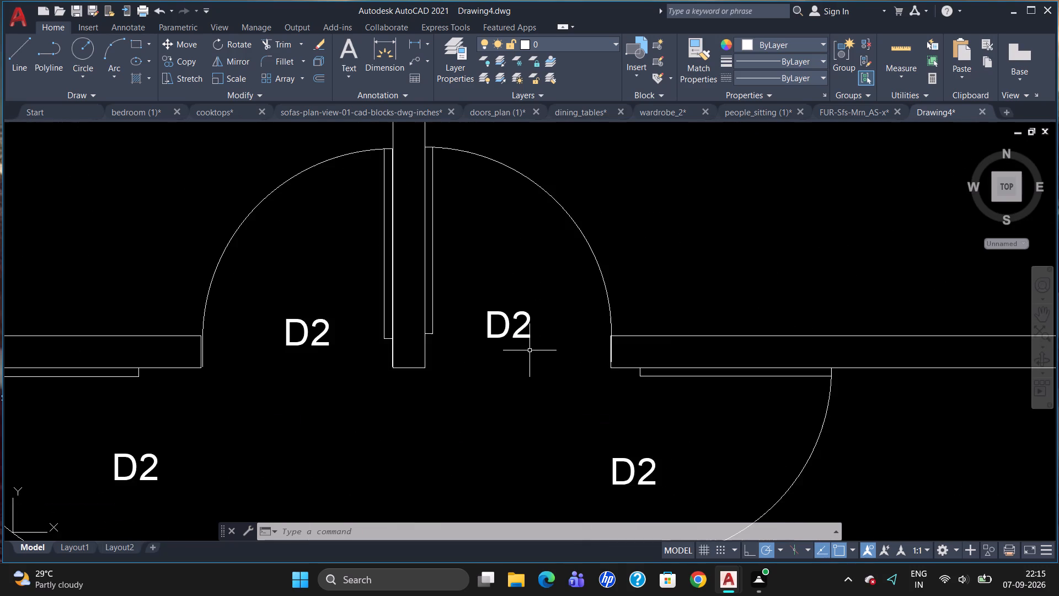
scroll(523, 350, up, 6)
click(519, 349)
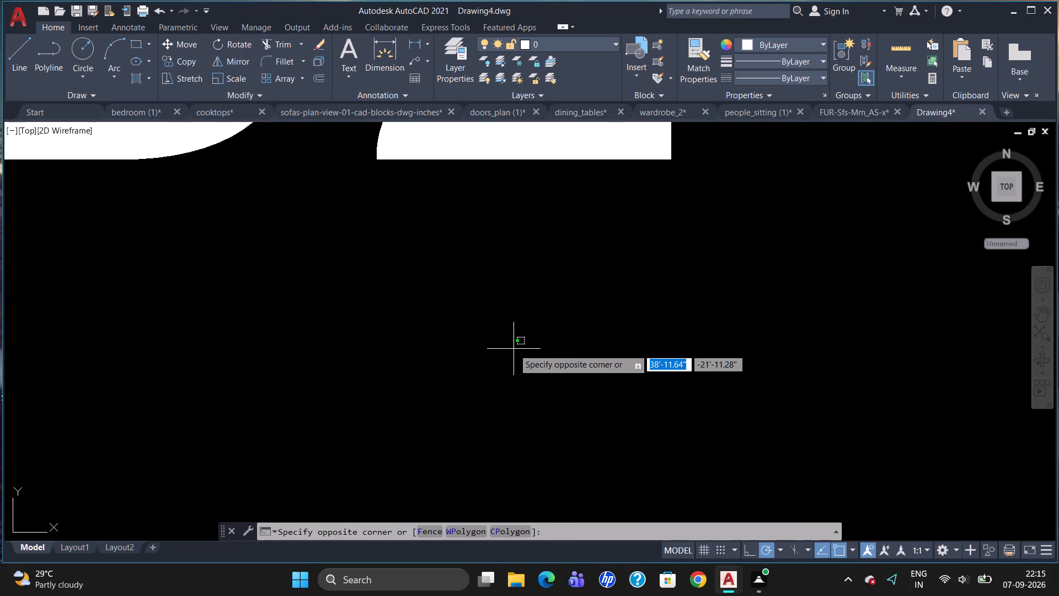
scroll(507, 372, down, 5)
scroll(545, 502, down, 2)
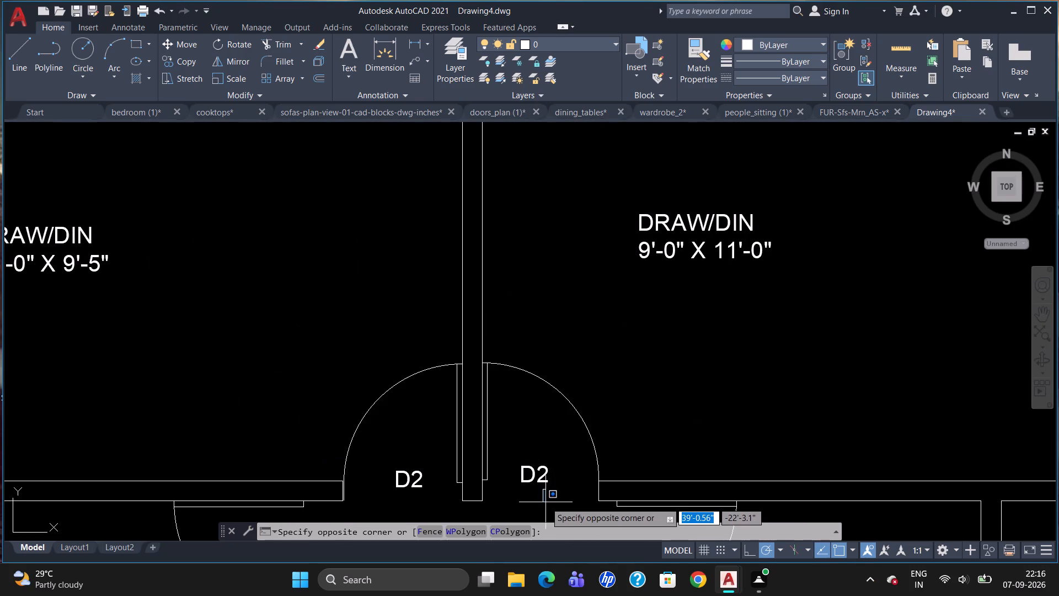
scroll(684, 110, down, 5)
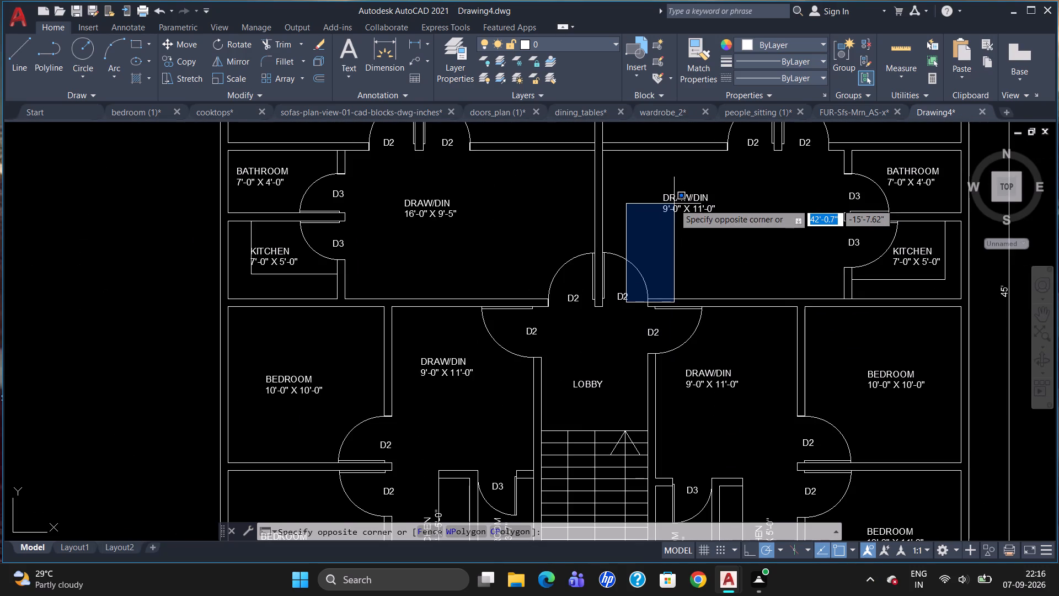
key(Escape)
Review the whole floor plan, checking the upper bedrooms' size labels and the hatched niche beside the veranda.
scroll(625, 226, down, 2)
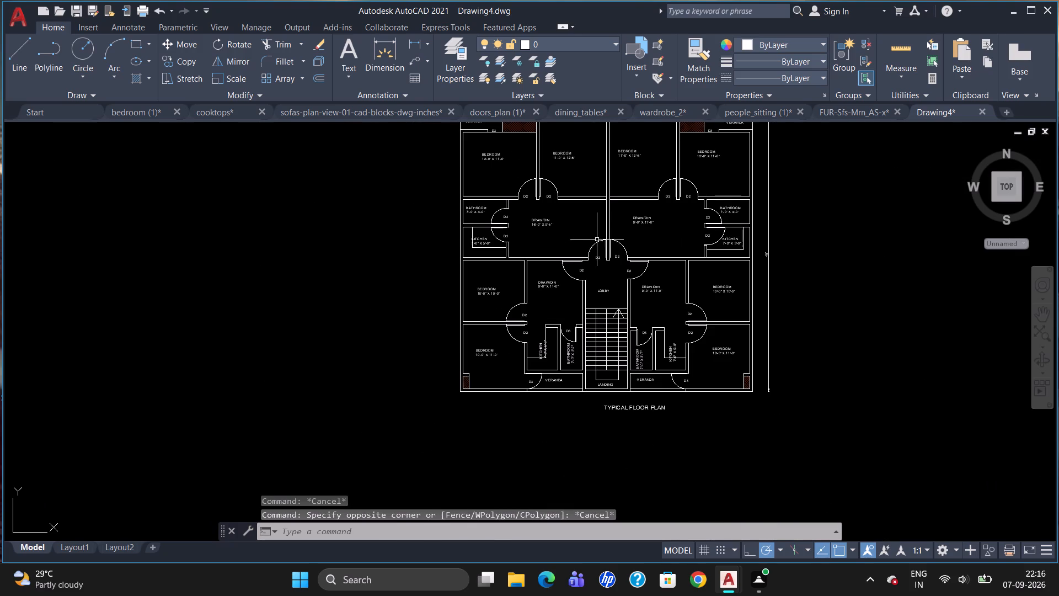
scroll(619, 197, up, 2)
scroll(528, 312, down, 2)
scroll(573, 231, up, 1)
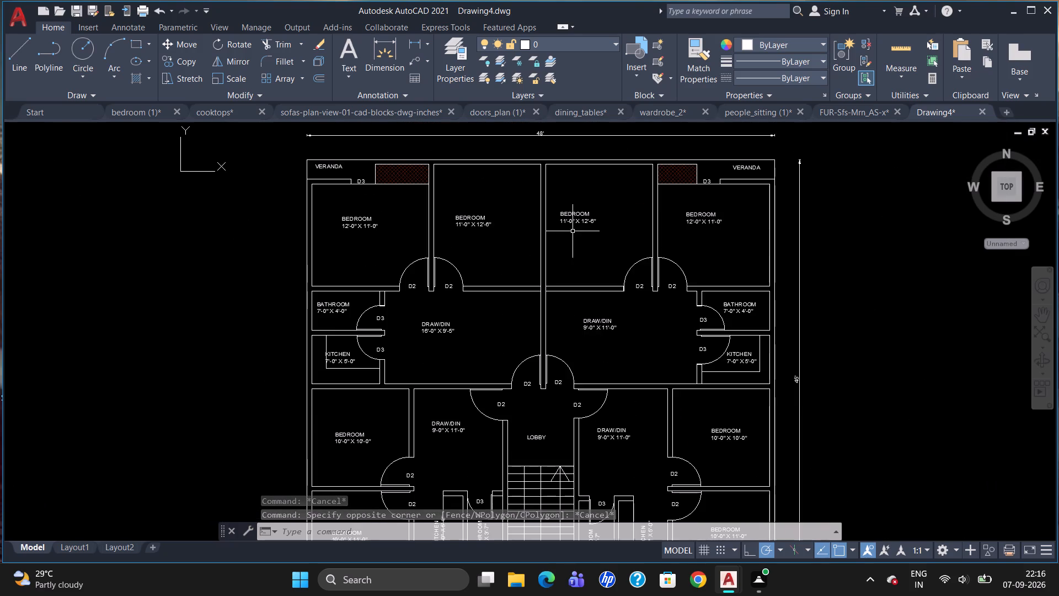
scroll(736, 216, down, 1)
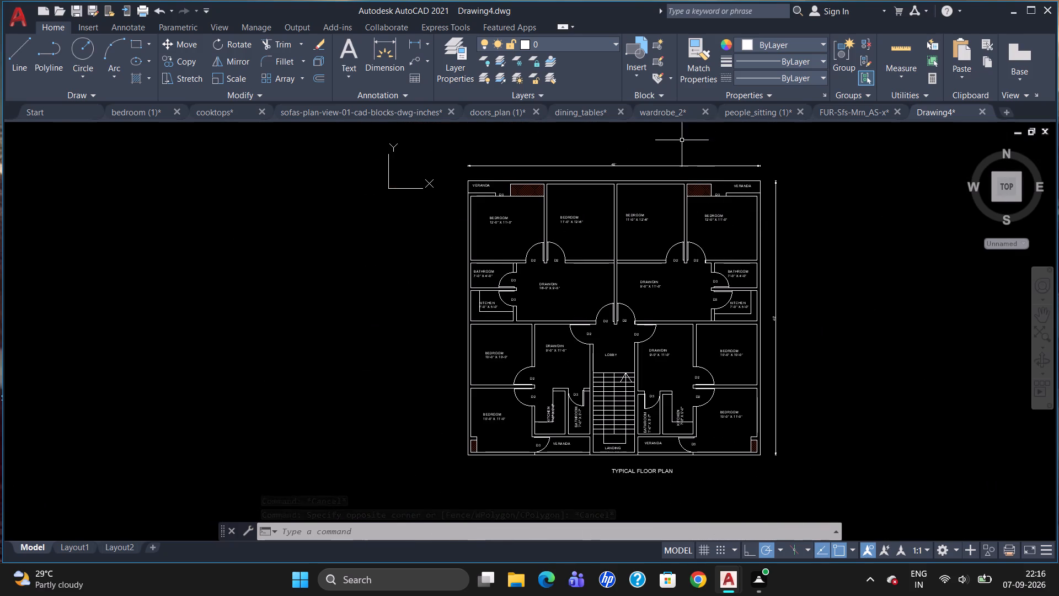
scroll(681, 146, up, 2)
scroll(624, 175, down, 2)
scroll(698, 204, up, 1)
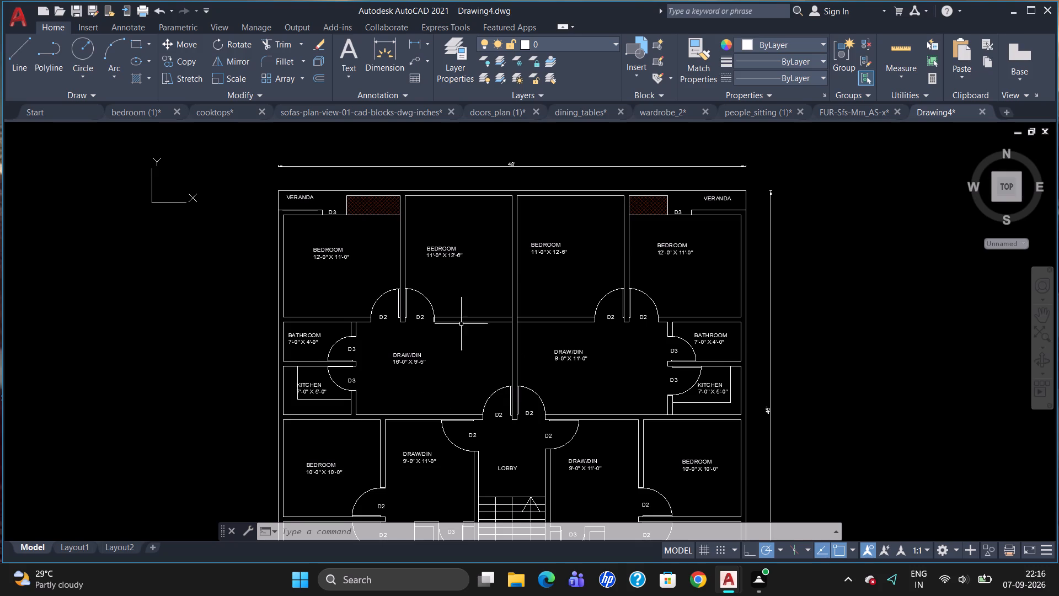
scroll(512, 227, up, 1)
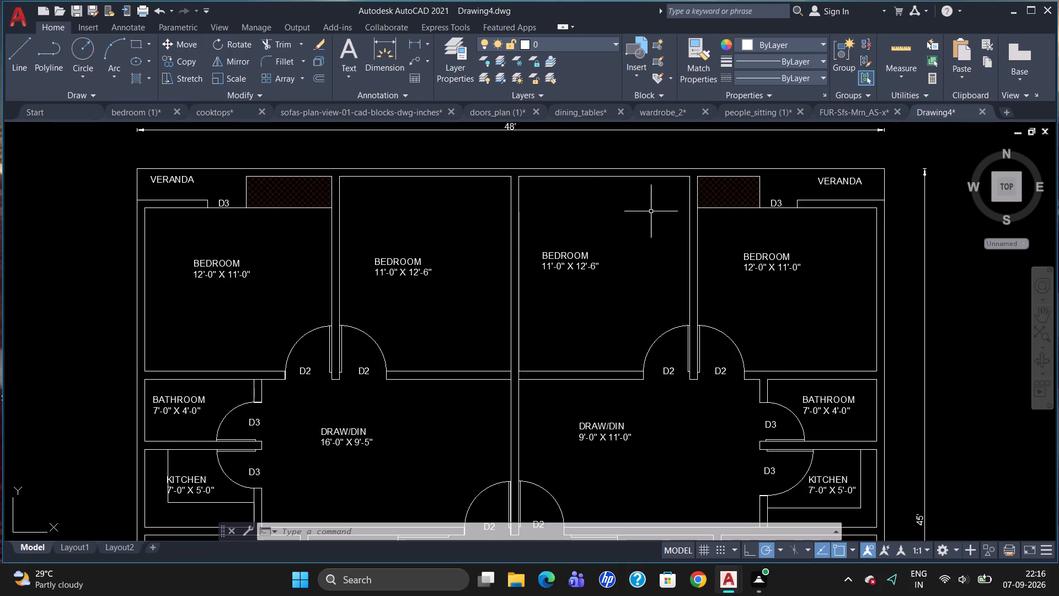
scroll(538, 209, down, 1)
scroll(453, 187, up, 2)
scroll(338, 187, down, 1)
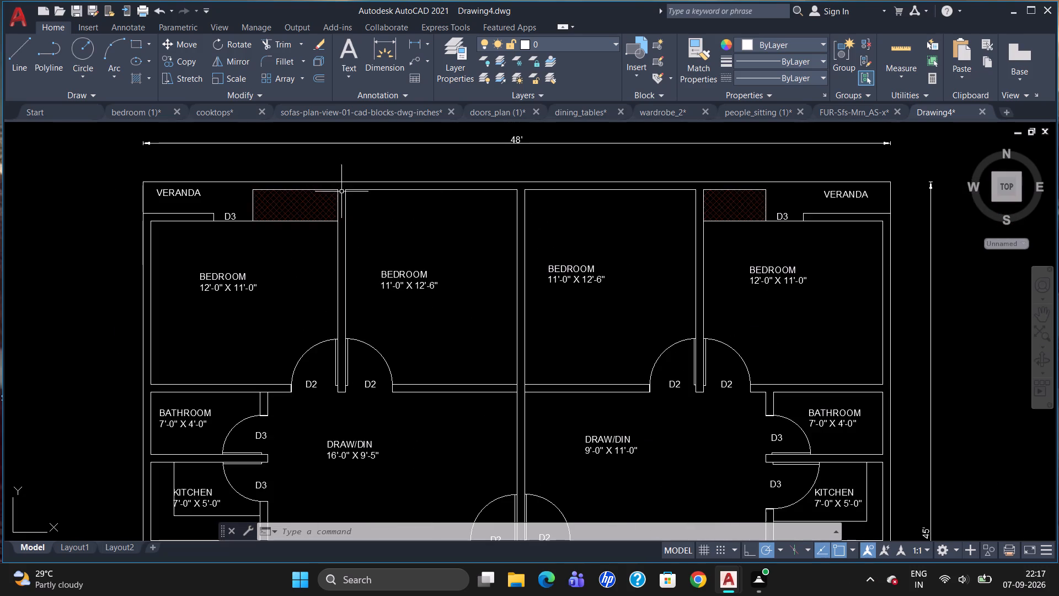
scroll(326, 197, up, 2)
scroll(430, 219, down, 1)
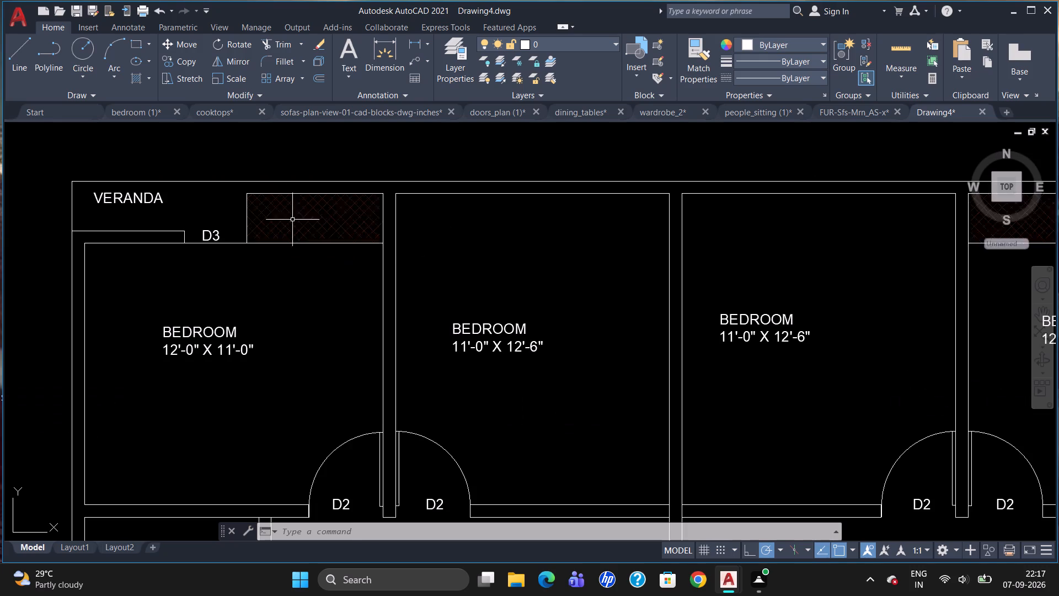
scroll(282, 212, up, 3)
scroll(285, 214, down, 2)
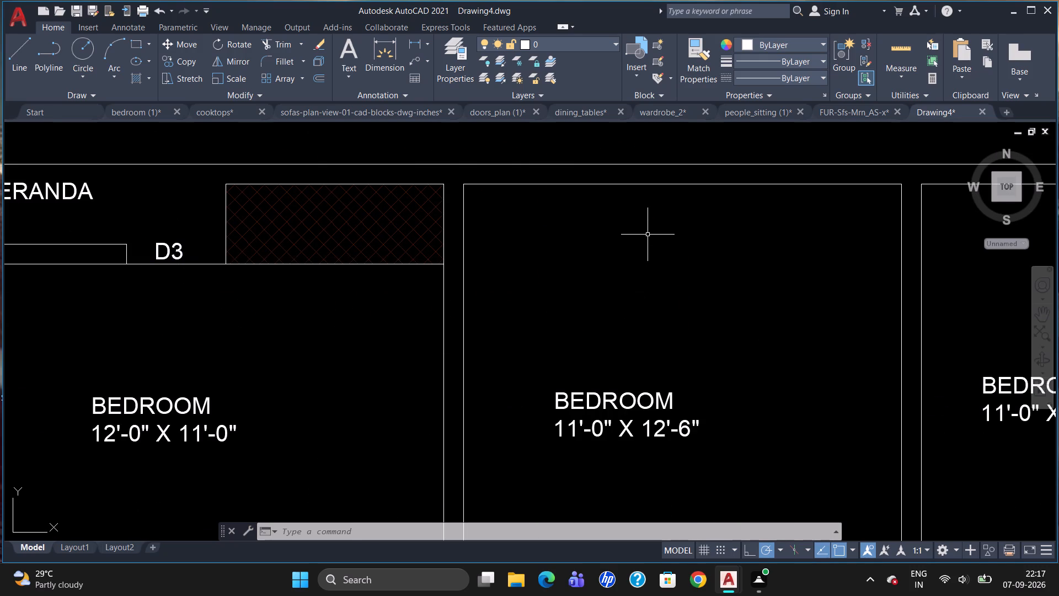
scroll(645, 240, down, 2)
scroll(618, 234, up, 2)
scroll(494, 238, down, 3)
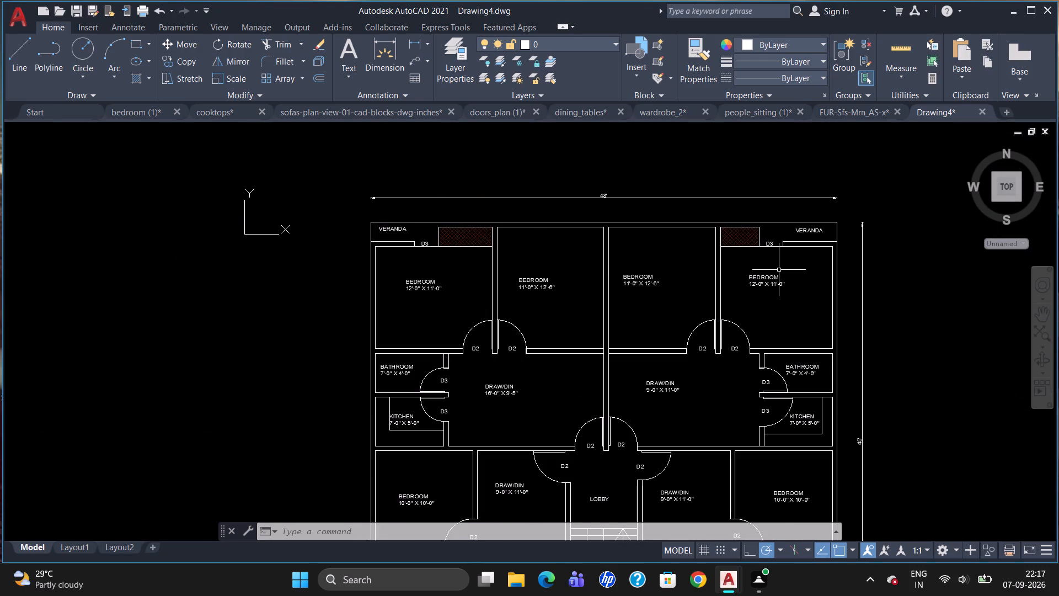
Review the bedroom doors, draw/din rooms and lobby entrances, including their door tags, within the overall plan.
scroll(784, 258, up, 2)
scroll(510, 264, down, 2)
scroll(549, 343, up, 1)
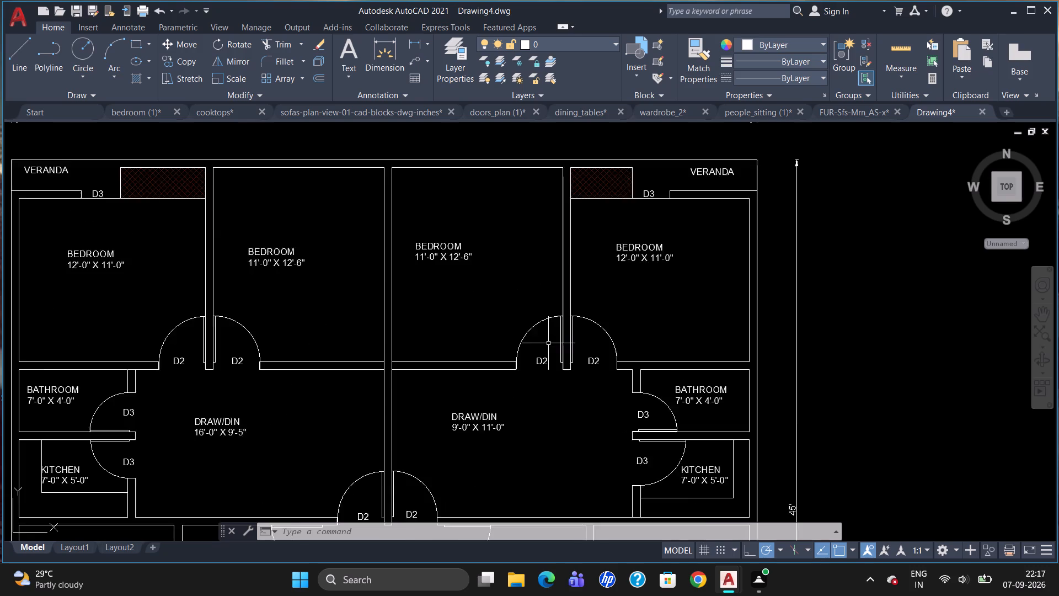
scroll(548, 343, up, 1)
scroll(602, 312, down, 2)
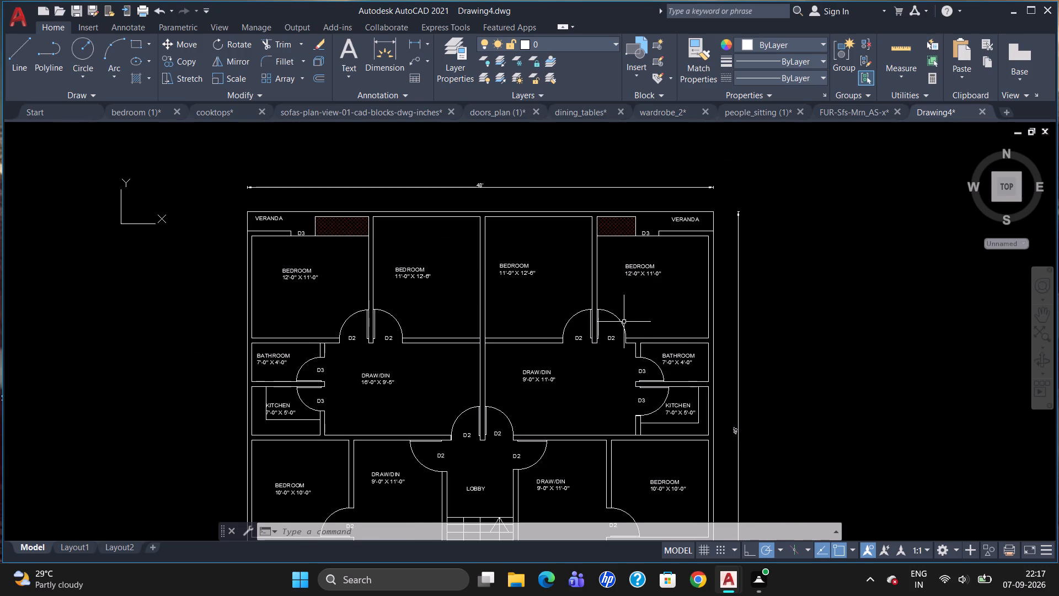
scroll(434, 343, up, 1)
scroll(651, 270, down, 2)
scroll(521, 339, up, 2)
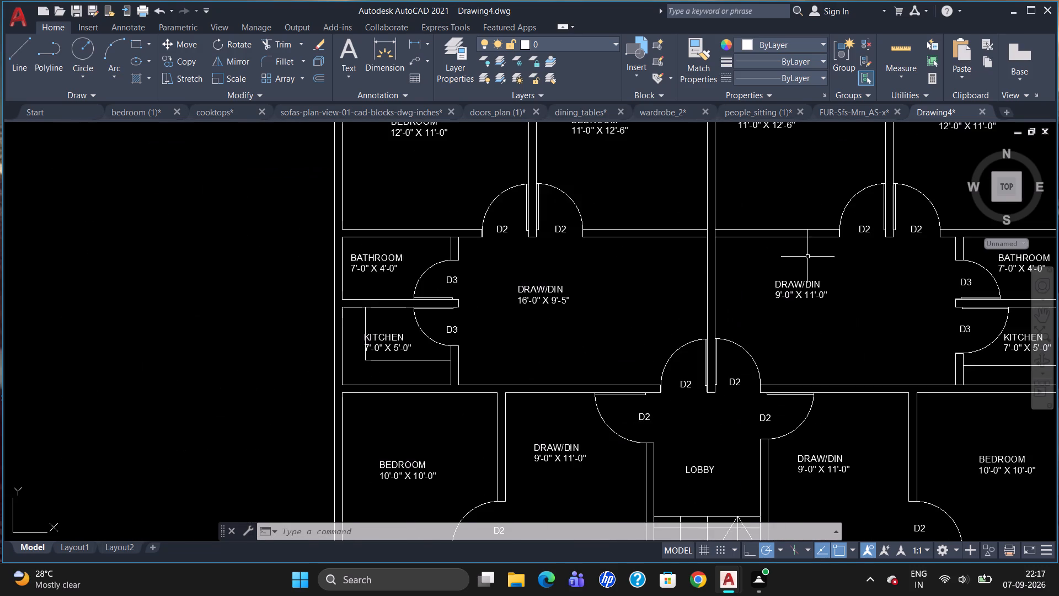
scroll(771, 279, down, 2)
scroll(736, 337, up, 2)
scroll(622, 339, down, 3)
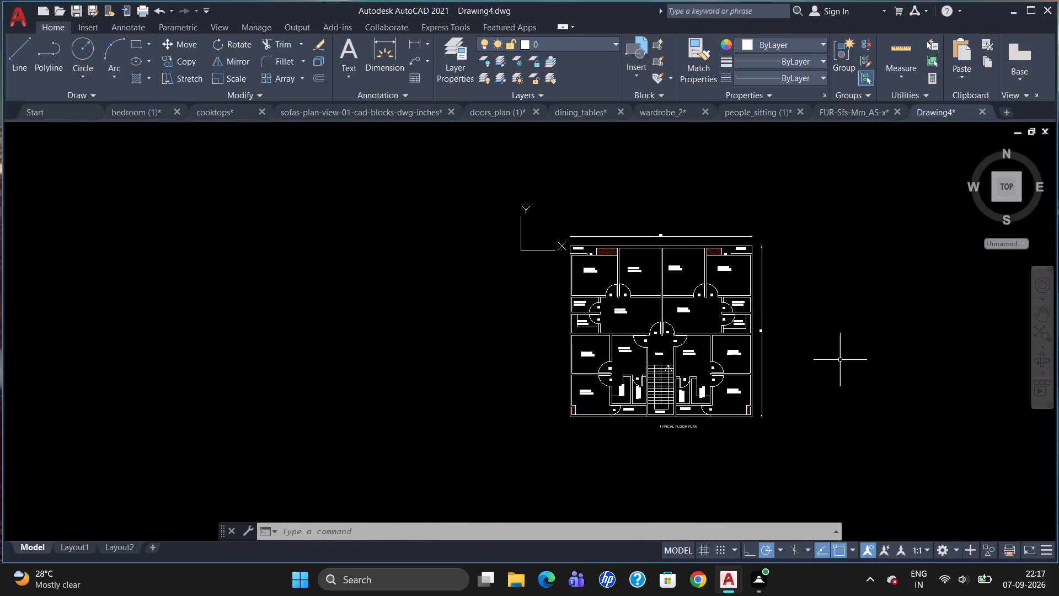
Examine the paired D2 entrance doors above the lobby, the upper draw/din rooms and the upper bedrooms' size labels.
scroll(801, 343, up, 2)
scroll(637, 343, down, 2)
scroll(571, 352, up, 2)
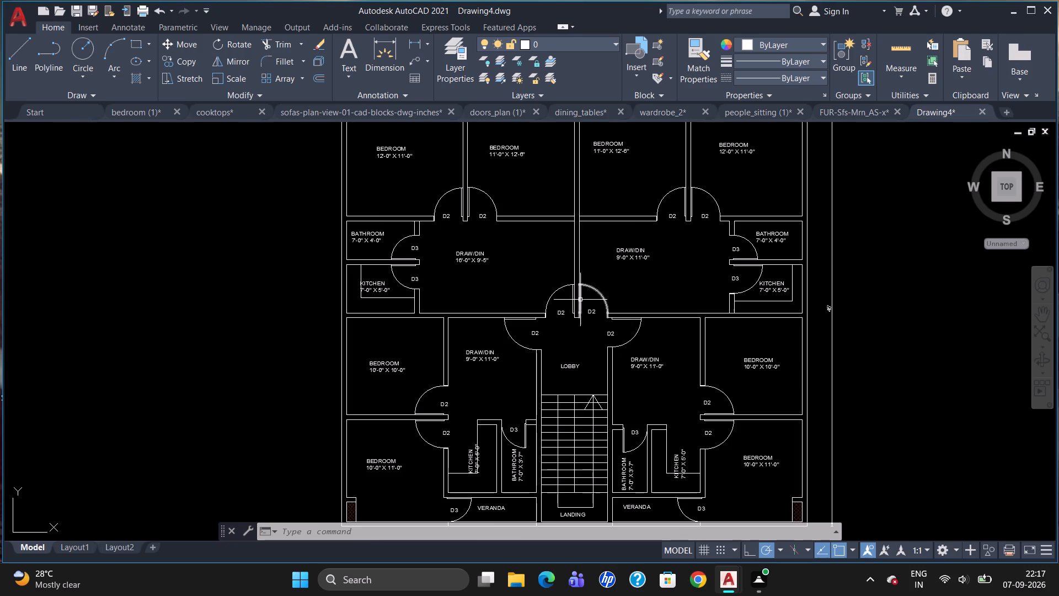
scroll(579, 300, up, 4)
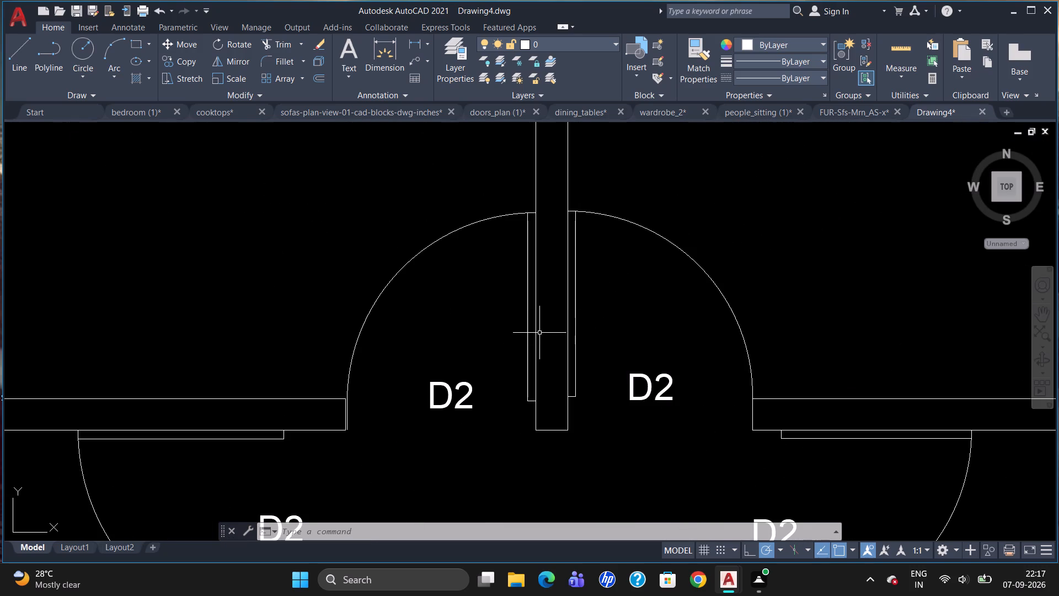
scroll(646, 323, down, 2)
scroll(593, 289, down, 2)
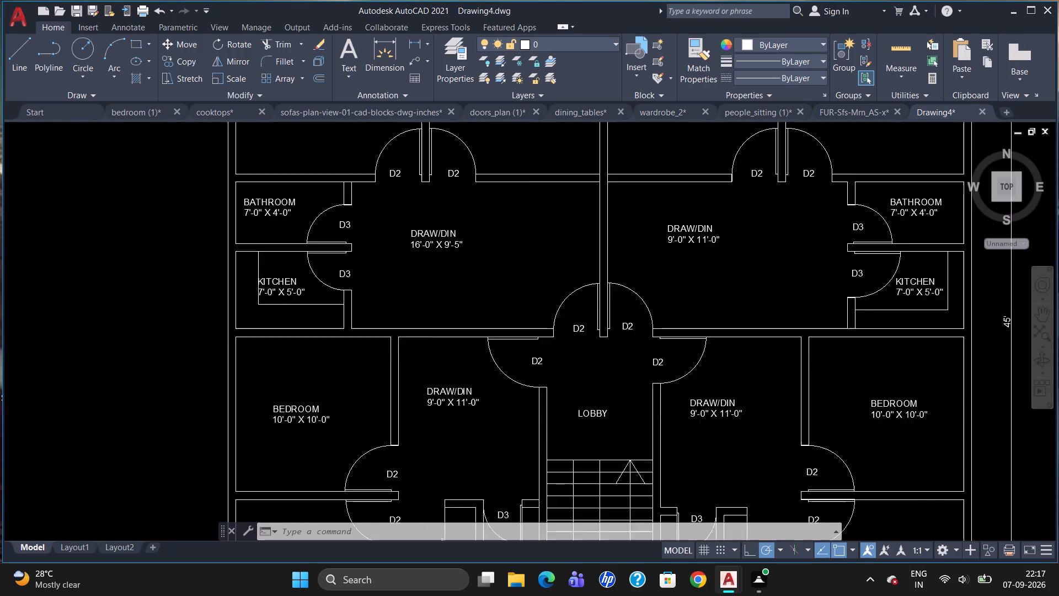
scroll(615, 212, up, 1)
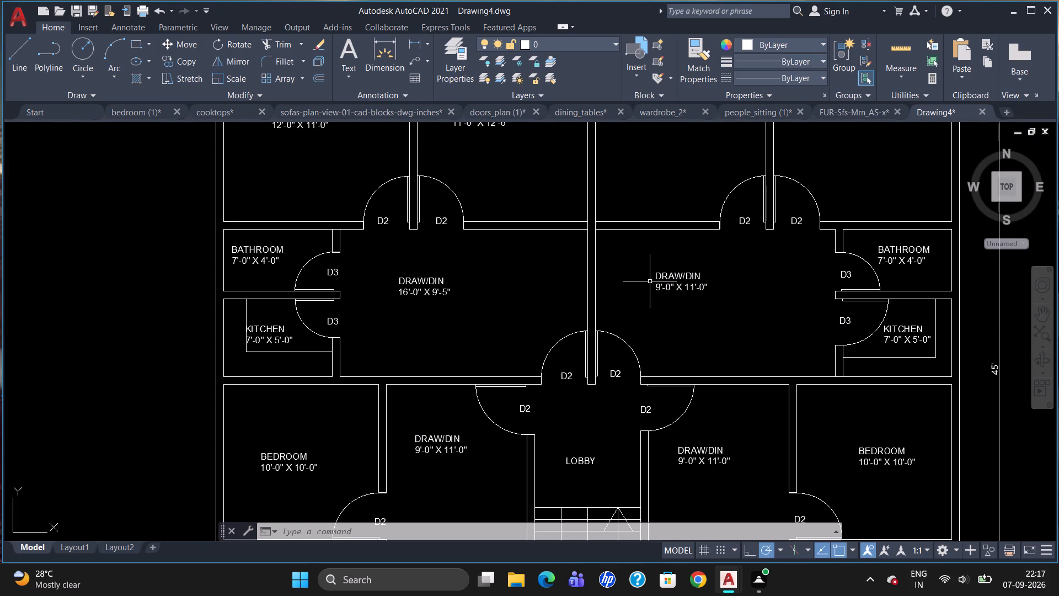
scroll(604, 253, down, 2)
scroll(628, 168, up, 1)
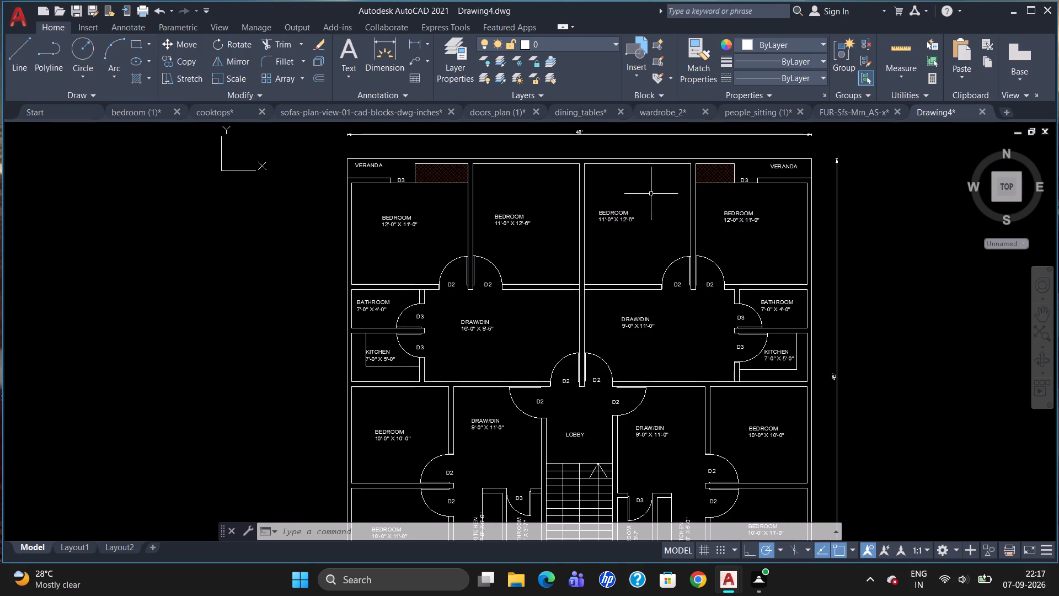
scroll(649, 223, up, 2)
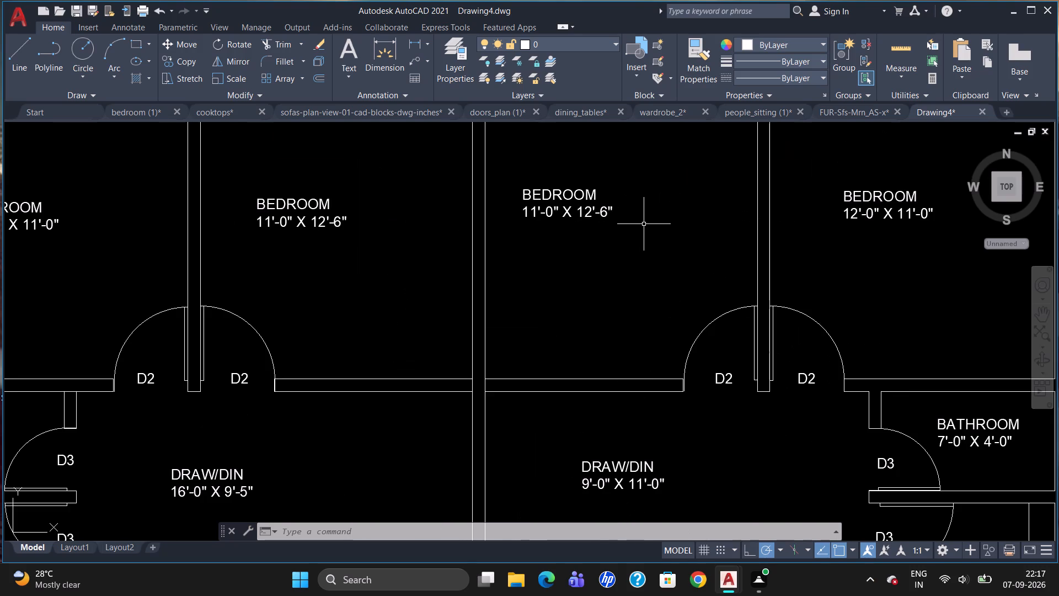
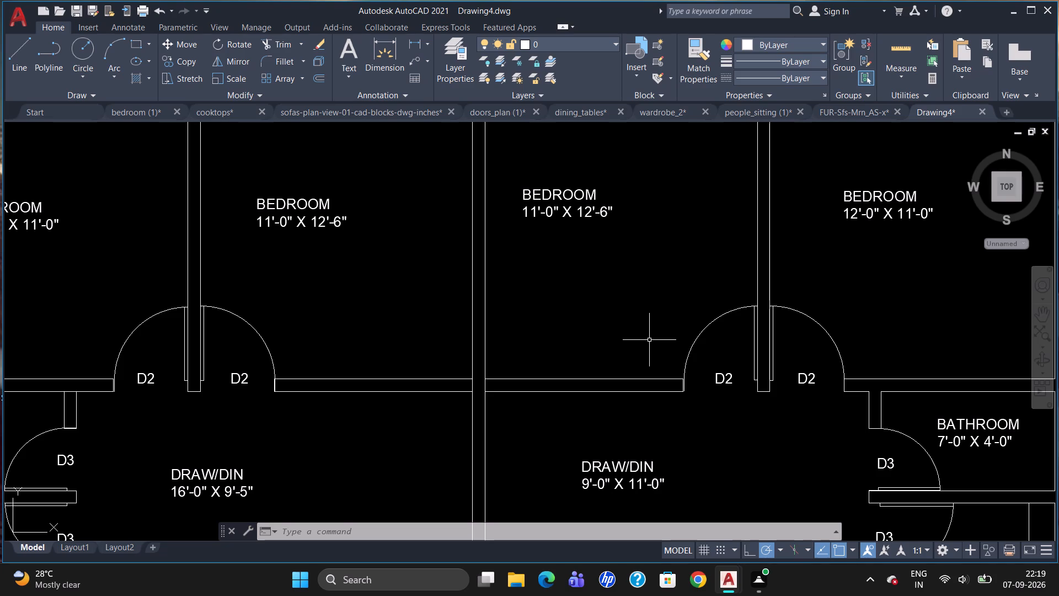
Review the overall floor plan, then examine the upper bedrooms, the 48' overall width dimension, and the veranda with its D3 tag and hatched niche.
scroll(593, 283, down, 1)
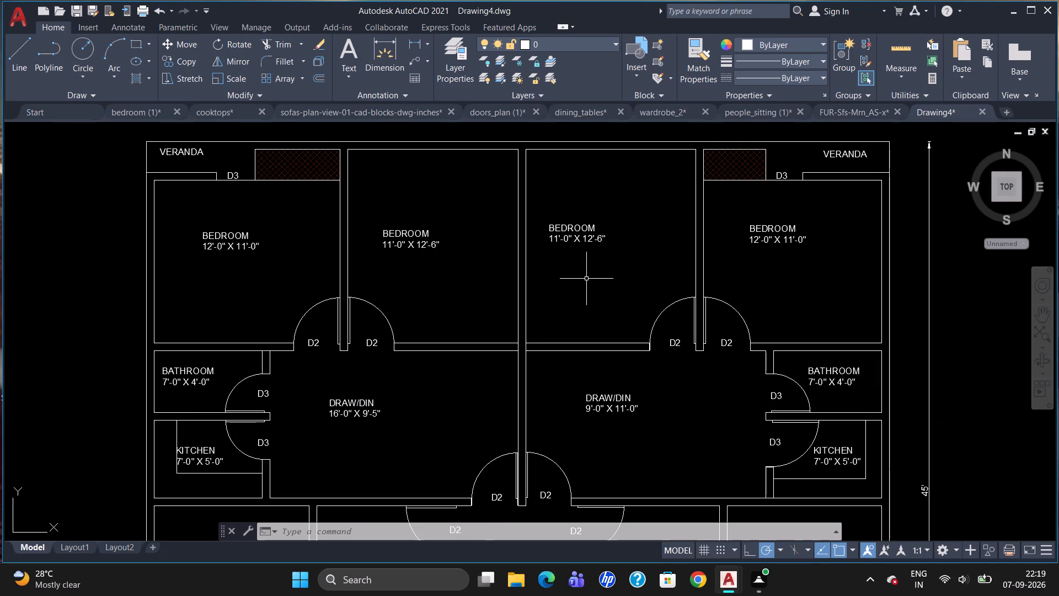
scroll(593, 258, down, 3)
scroll(549, 233, up, 3)
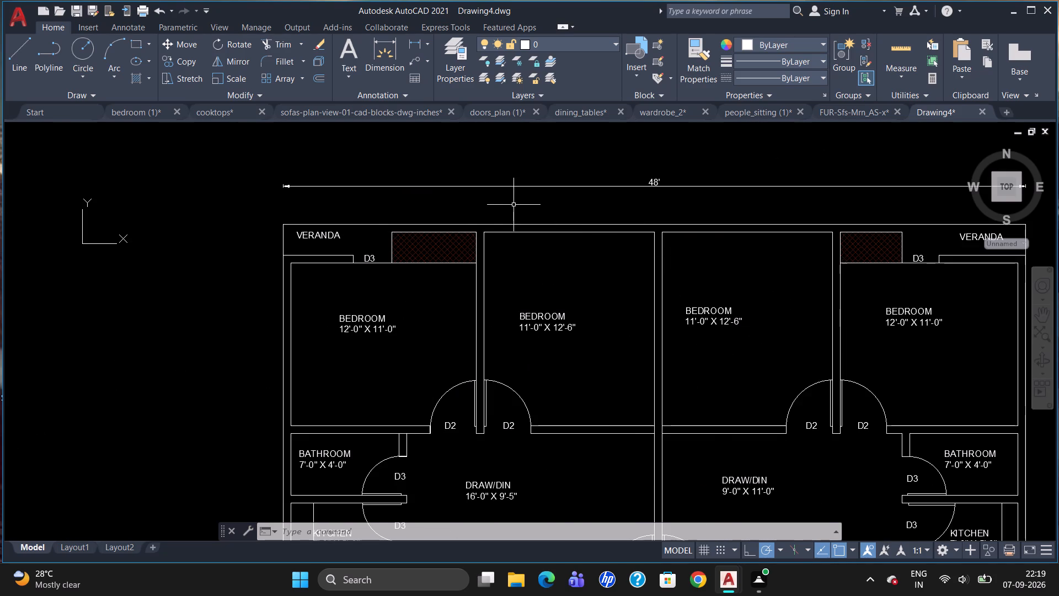
scroll(514, 210, down, 1)
scroll(777, 214, up, 1)
scroll(607, 228, down, 2)
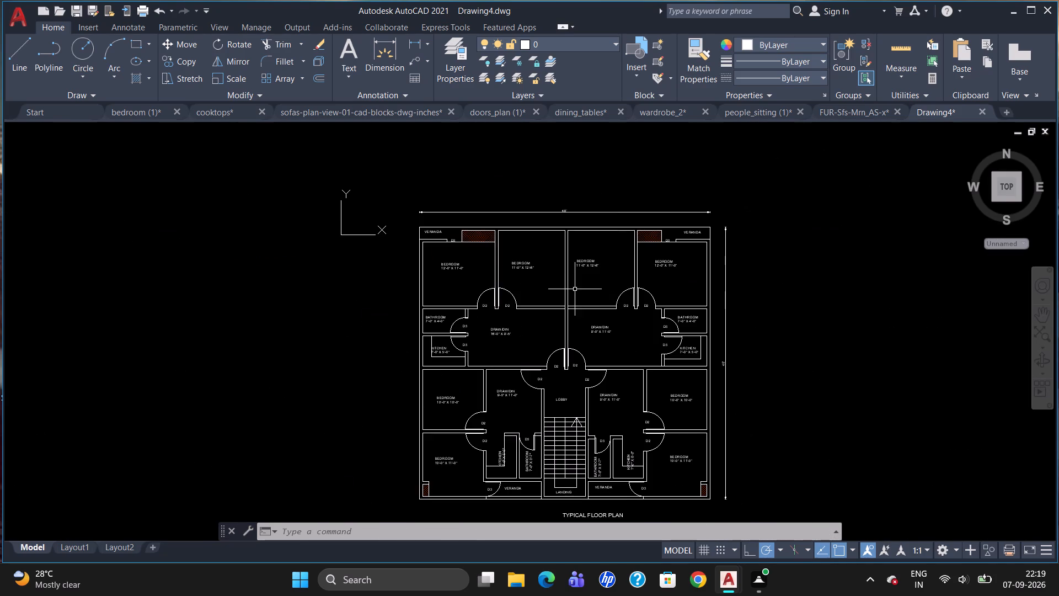
scroll(488, 251, up, 2)
scroll(552, 206, down, 1)
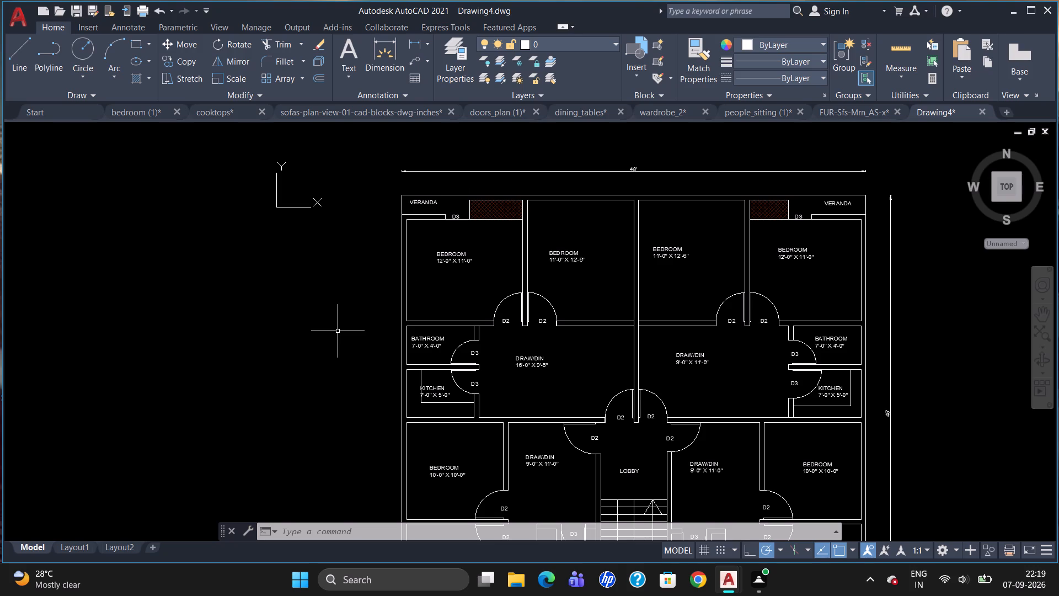
scroll(494, 207, up, 1)
scroll(391, 185, up, 1)
scroll(276, 204, up, 1)
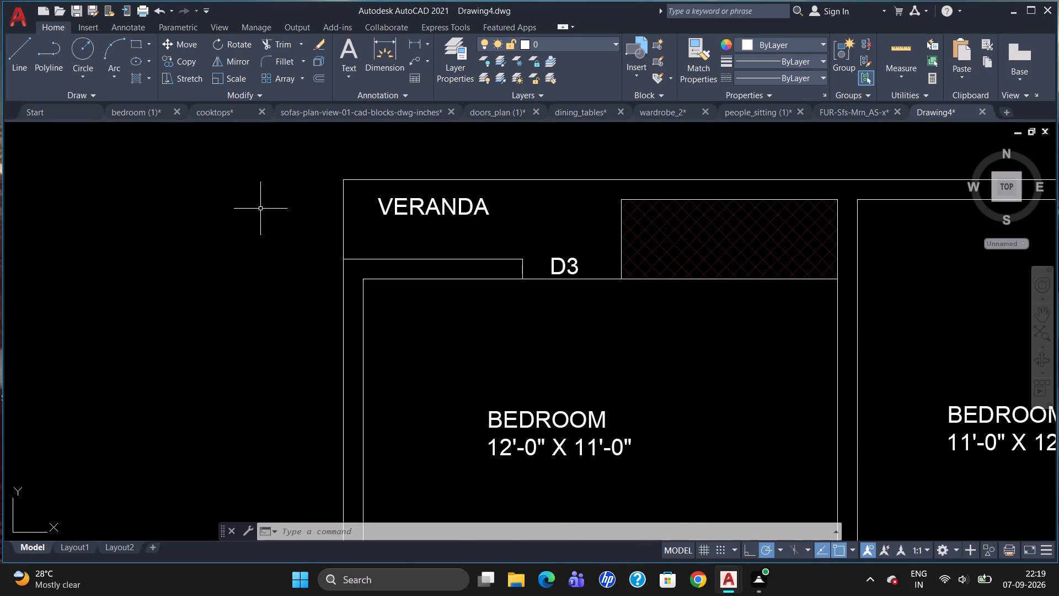
scroll(282, 225, down, 2)
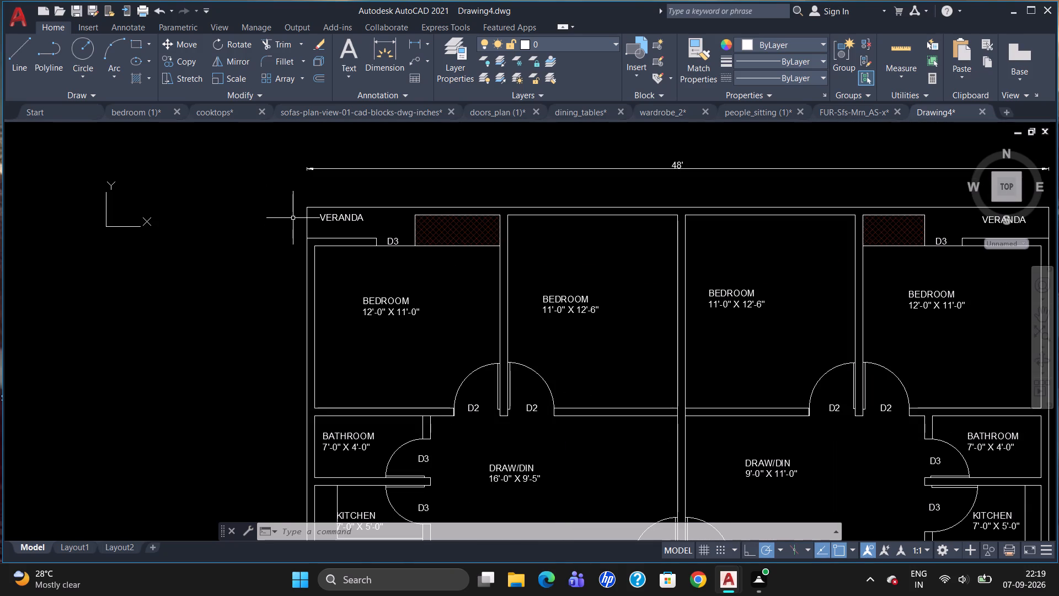
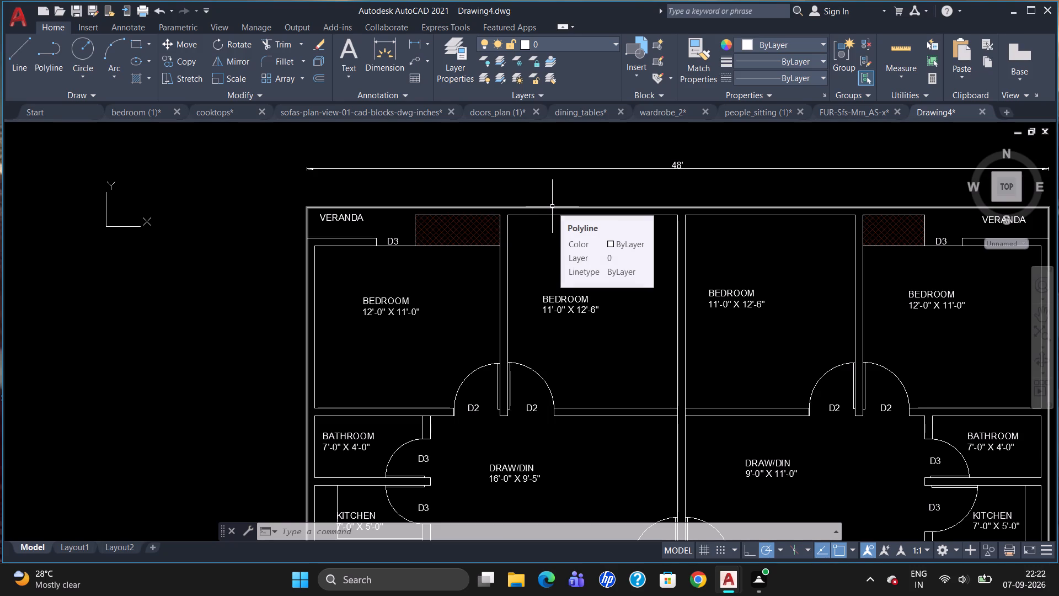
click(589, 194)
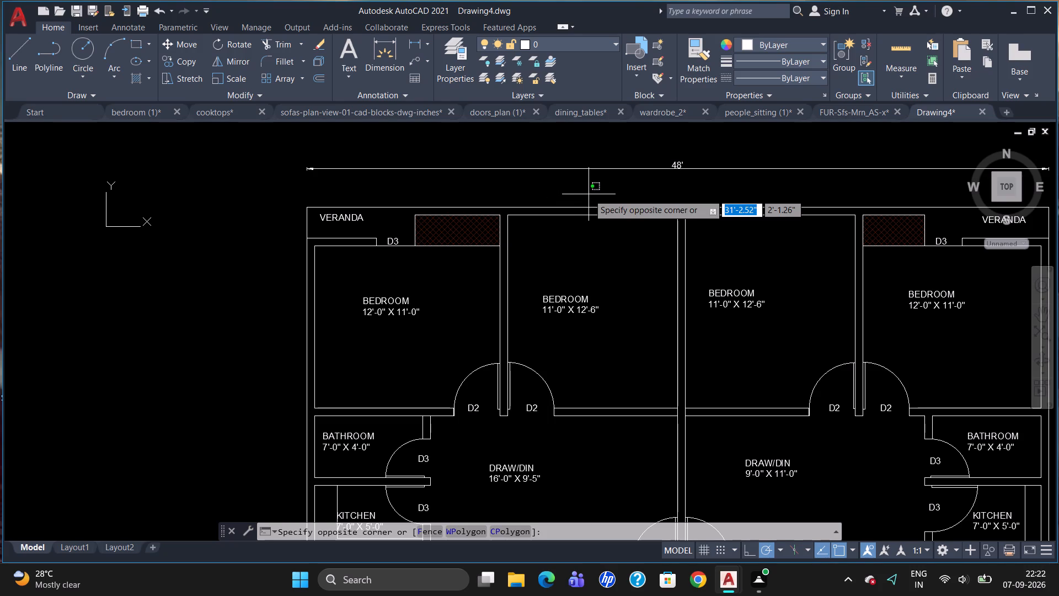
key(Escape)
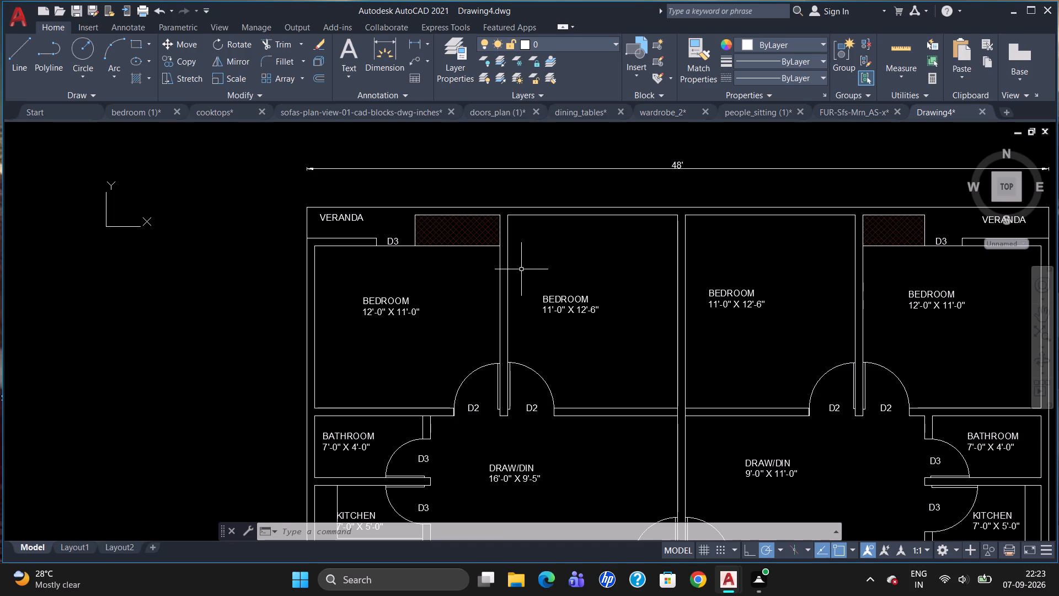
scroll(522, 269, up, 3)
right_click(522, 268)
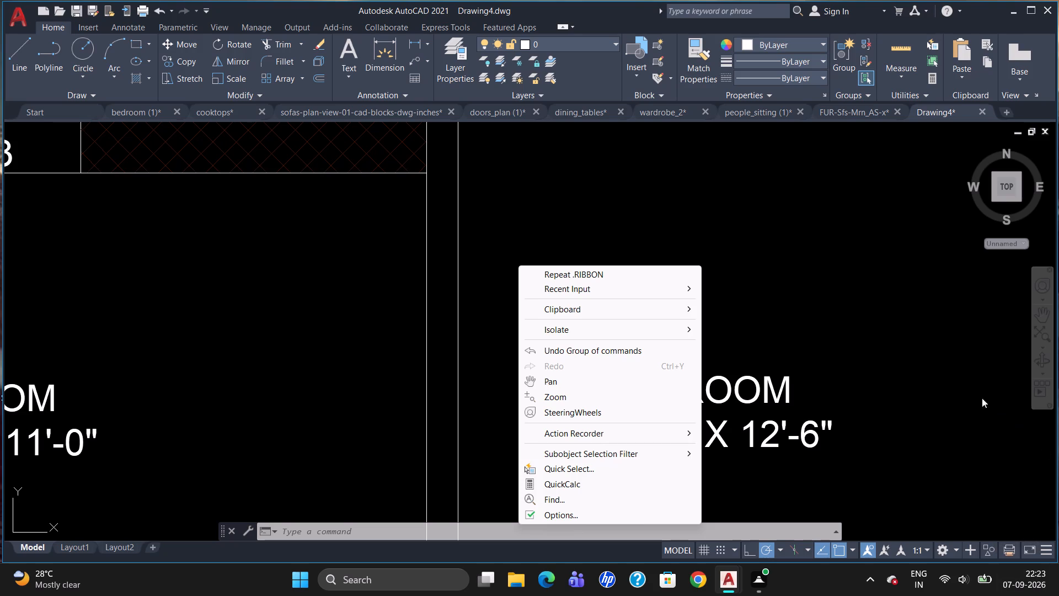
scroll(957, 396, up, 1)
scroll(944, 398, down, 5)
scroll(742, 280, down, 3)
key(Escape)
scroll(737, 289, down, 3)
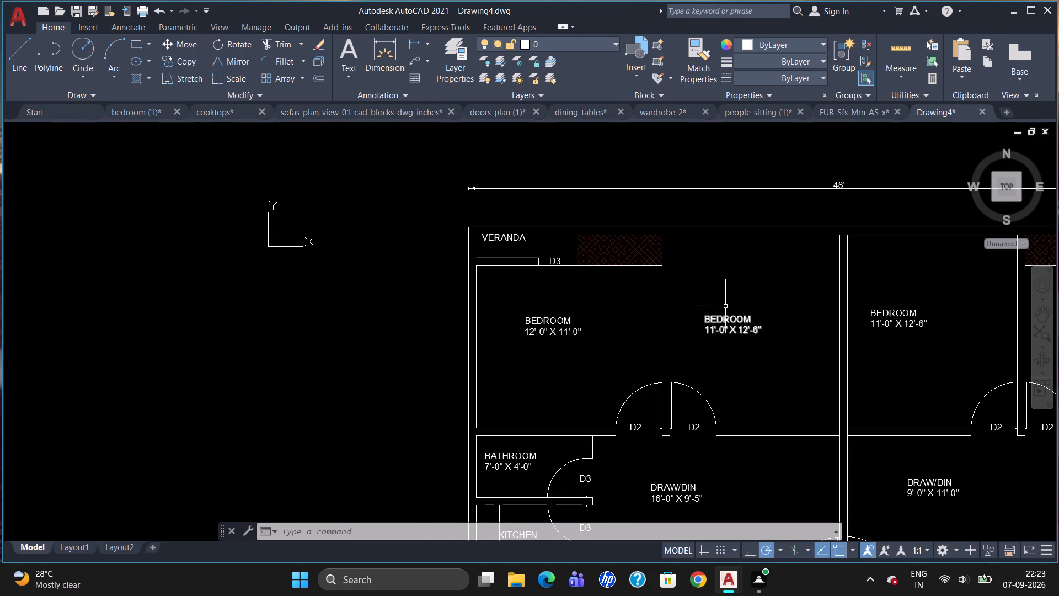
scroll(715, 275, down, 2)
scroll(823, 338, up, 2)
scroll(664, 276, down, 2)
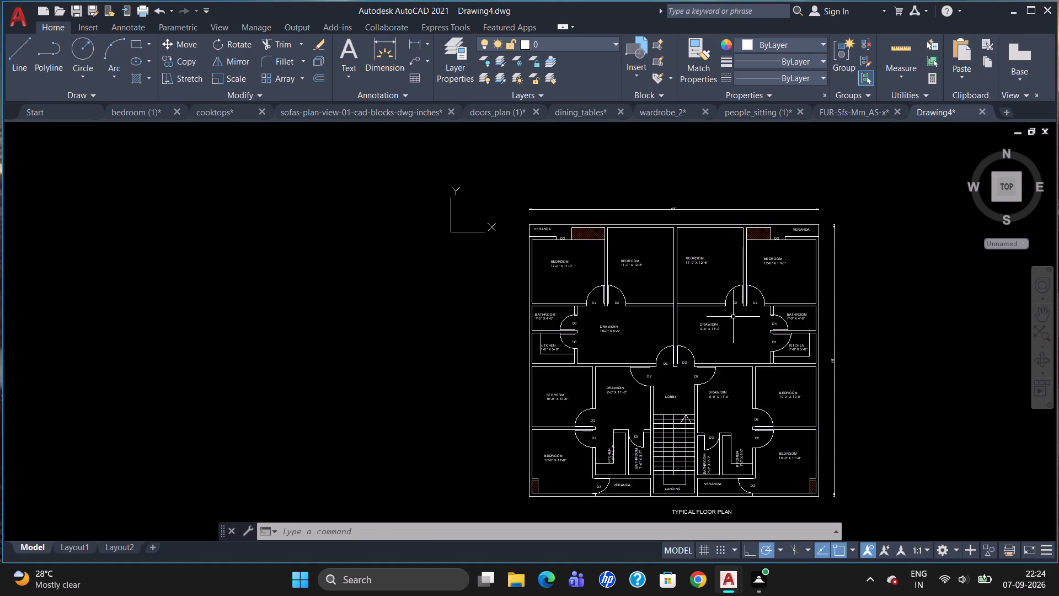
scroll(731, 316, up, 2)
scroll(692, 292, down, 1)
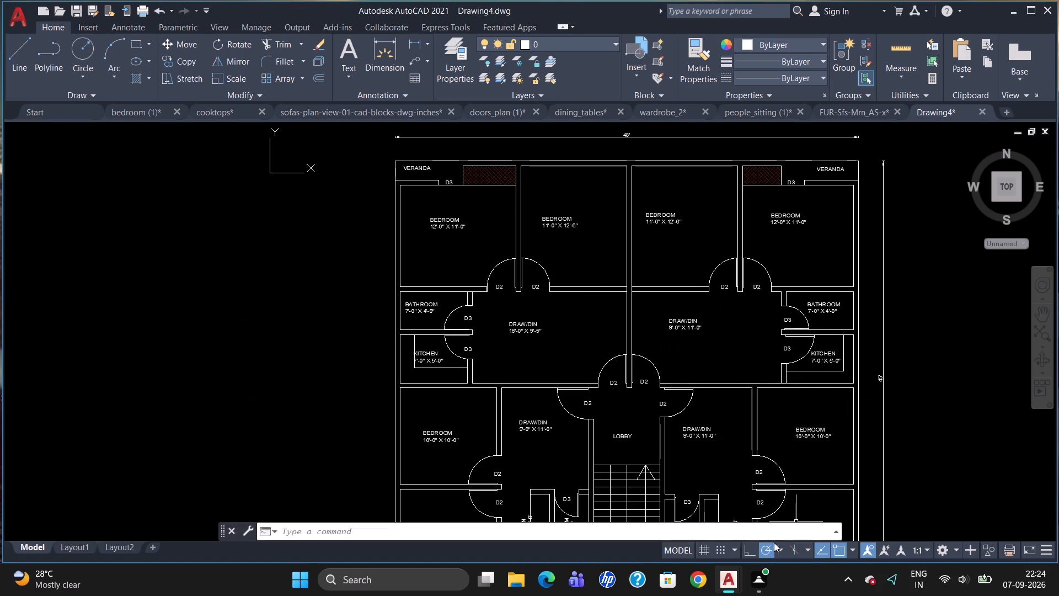
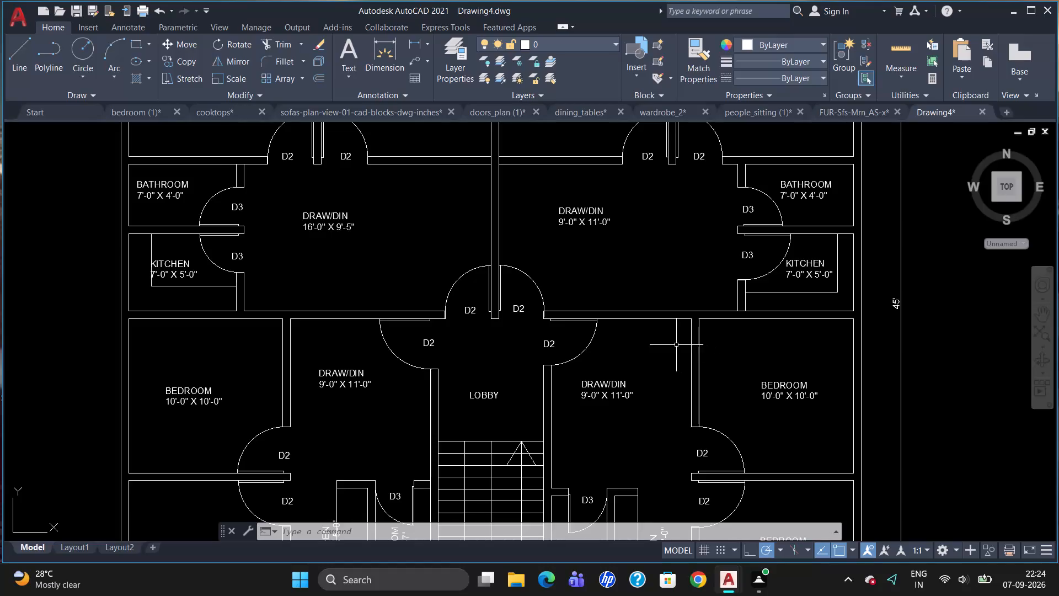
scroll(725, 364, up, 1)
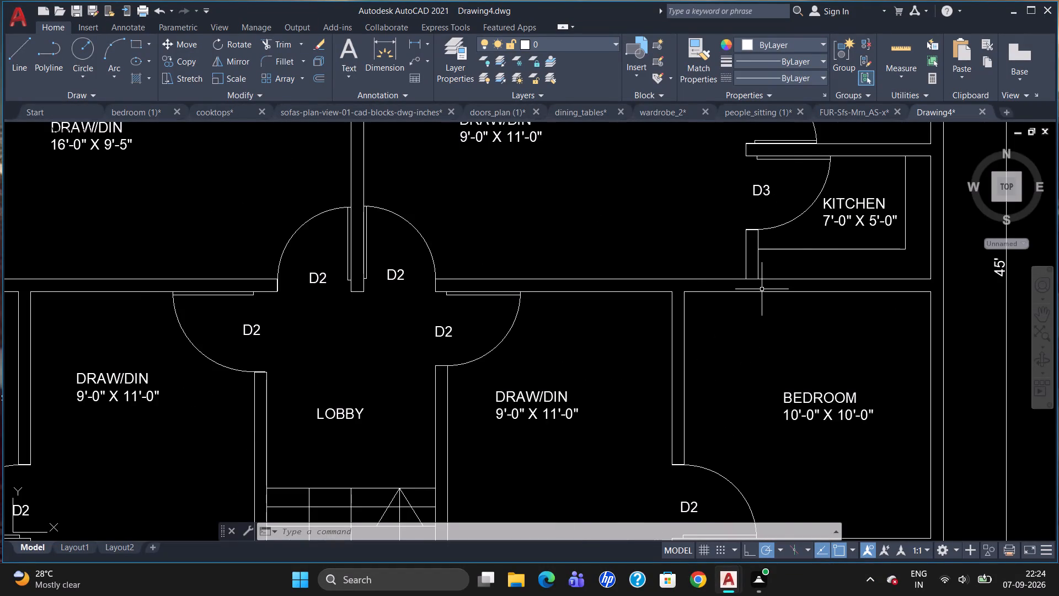
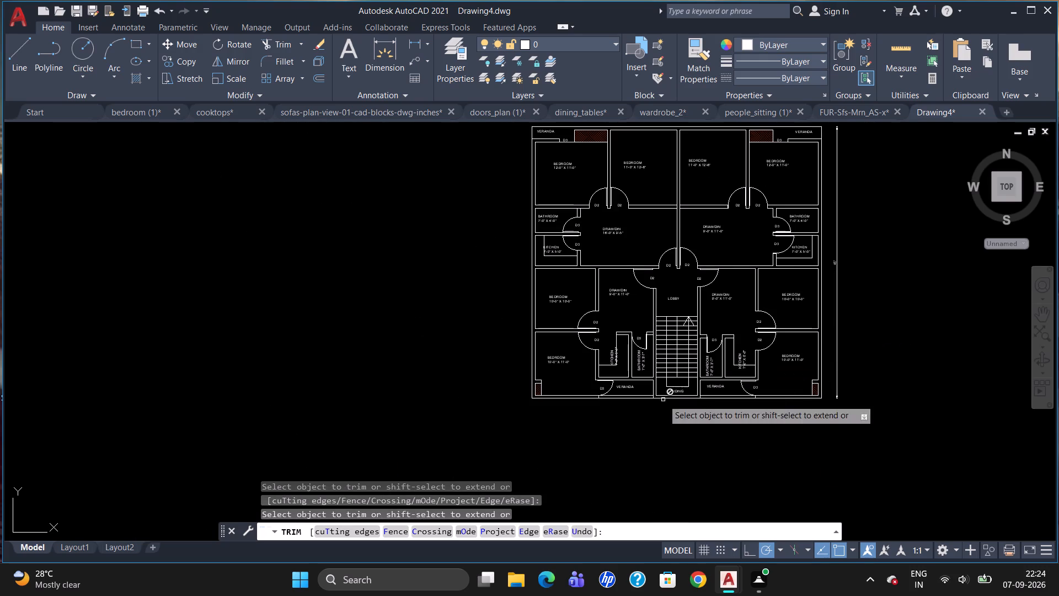
Trim the leftover line across the wall junction between the upper-left apartment's 7'-0" X 4'-0" bathroom and its DRAW/DIN room, and end trimming.
scroll(608, 387, up, 2)
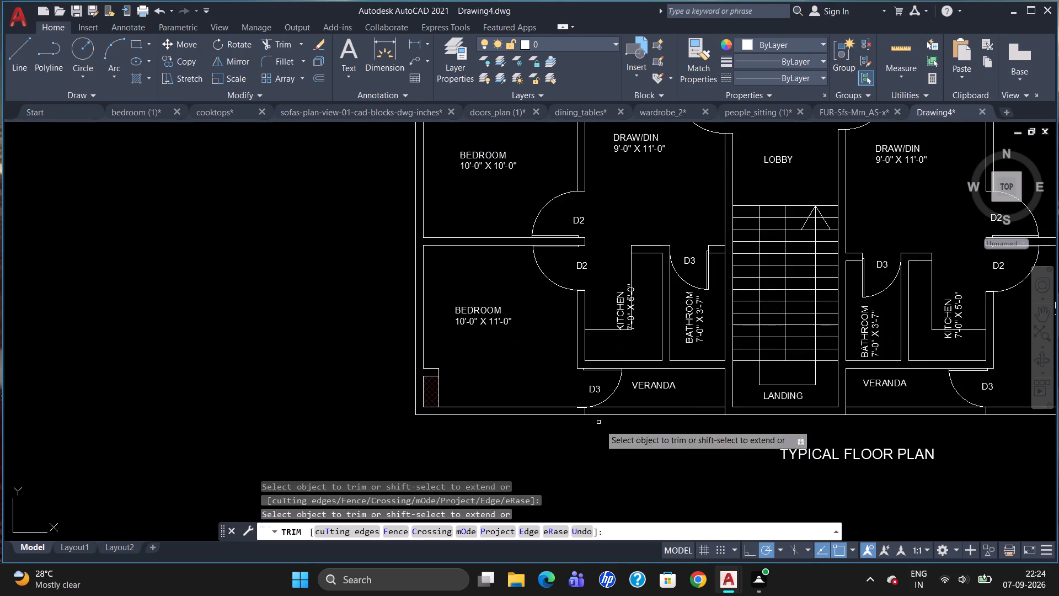
scroll(605, 448, down, 2)
scroll(803, 421, up, 1)
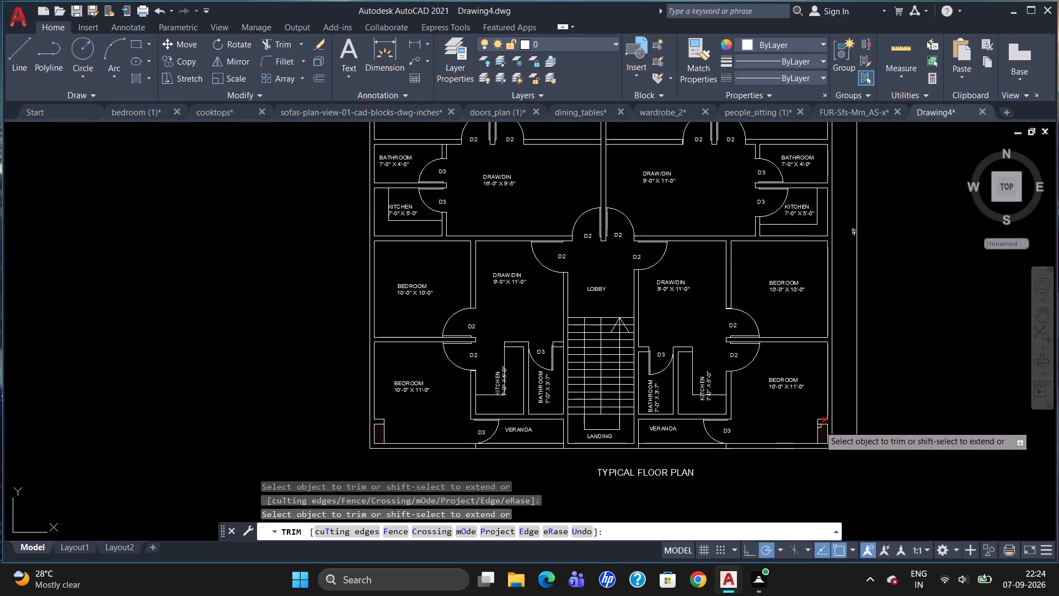
scroll(713, 285, up, 1)
scroll(766, 361, down, 2)
scroll(595, 201, up, 1)
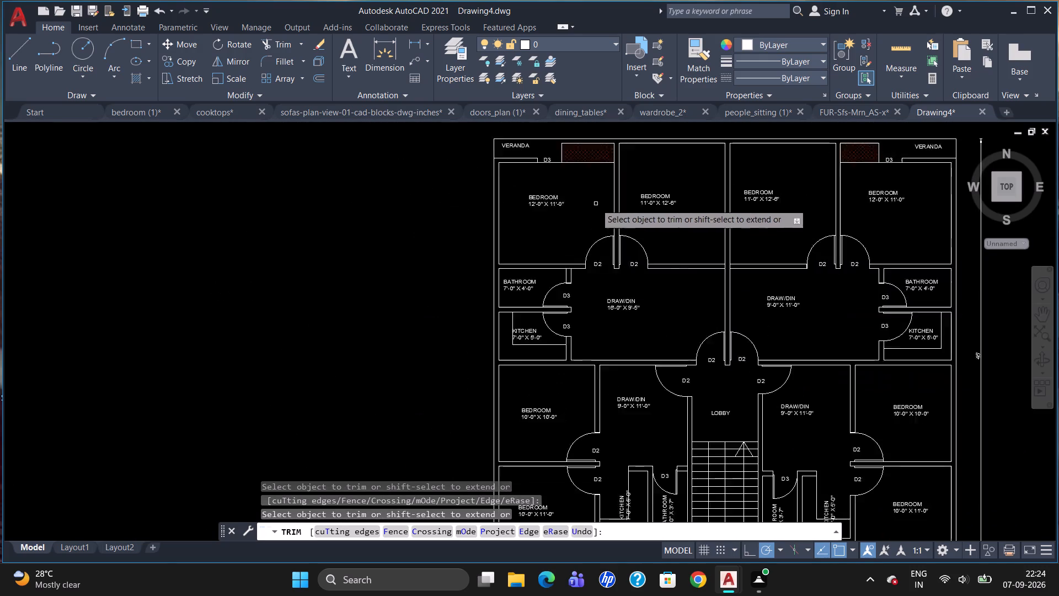
scroll(596, 204, up, 1)
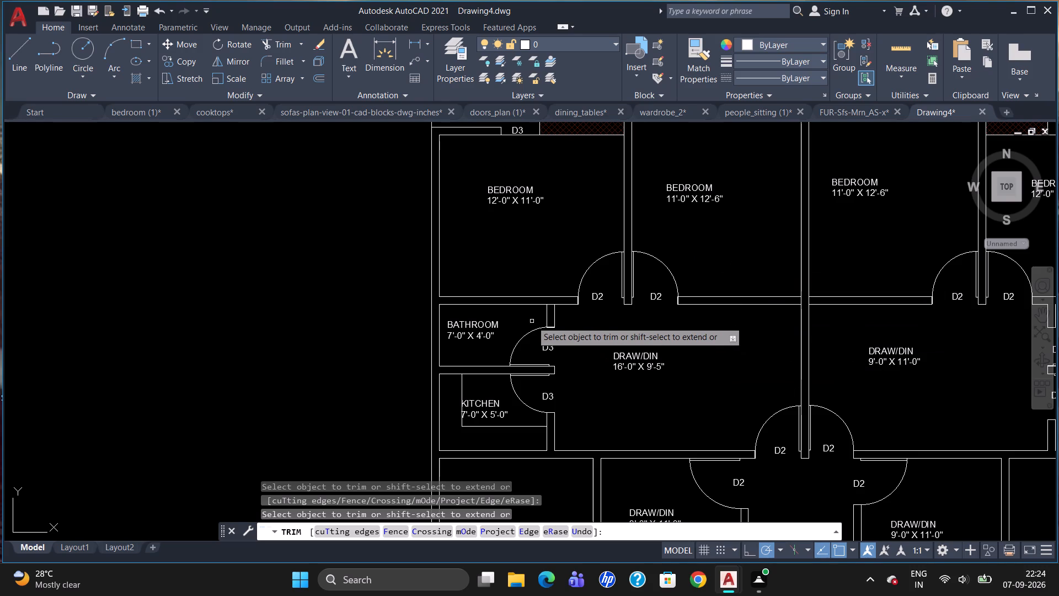
click(551, 304)
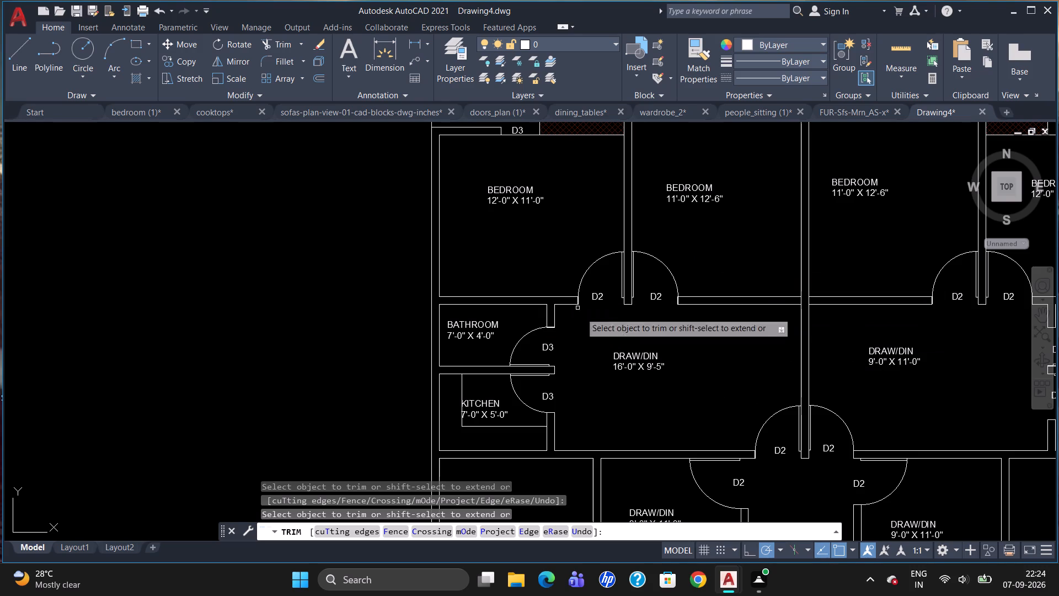
scroll(650, 329, down, 1)
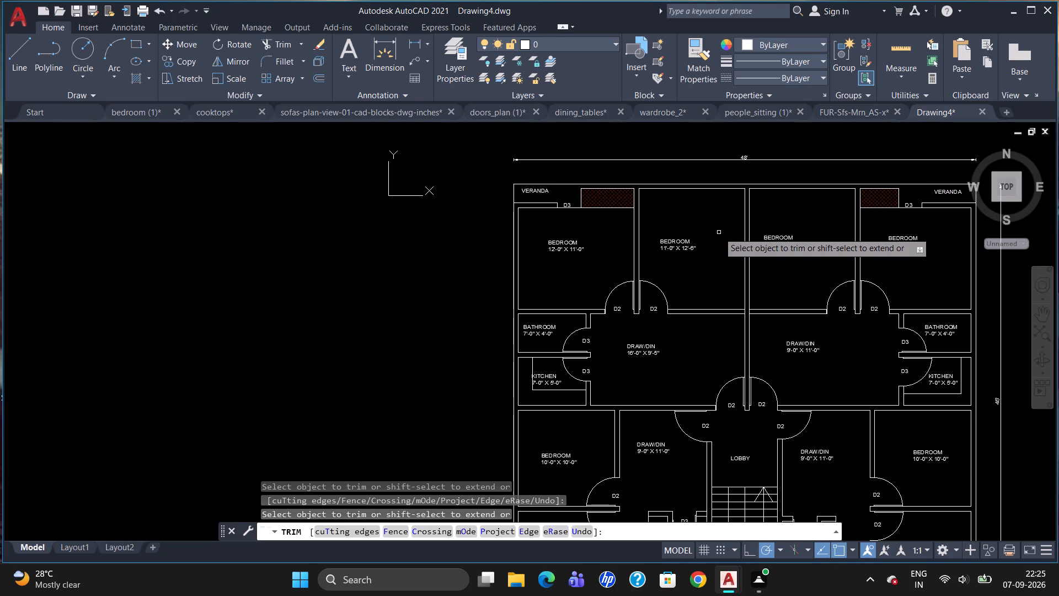
key(Escape)
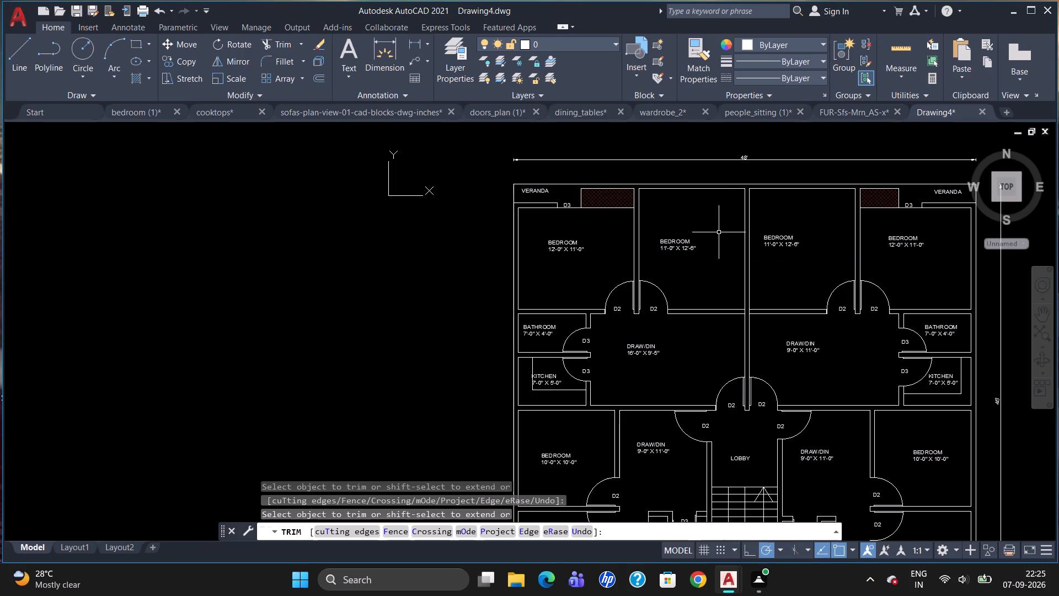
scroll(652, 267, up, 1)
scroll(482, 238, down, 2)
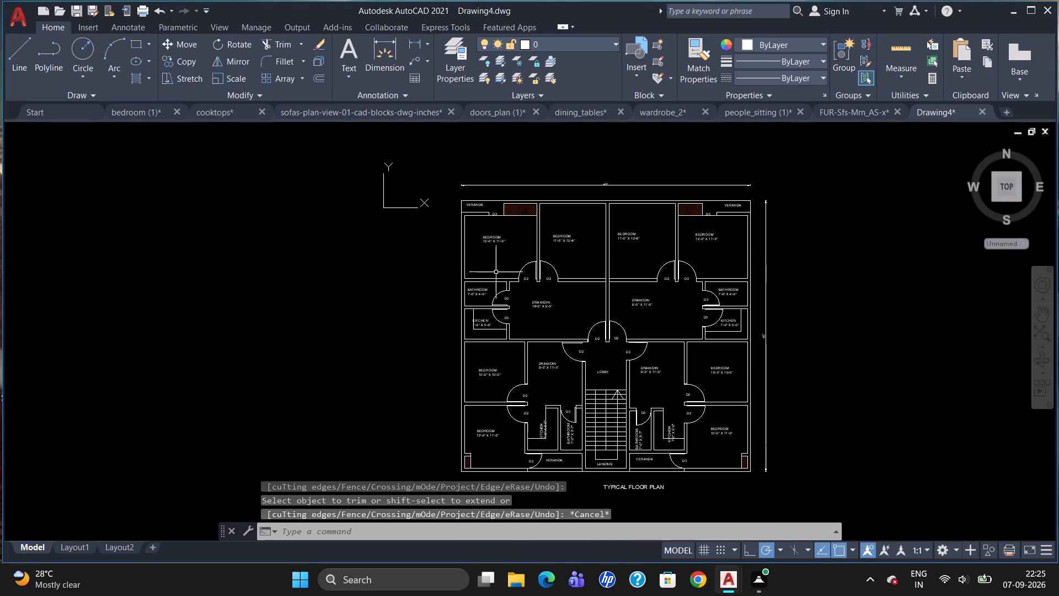
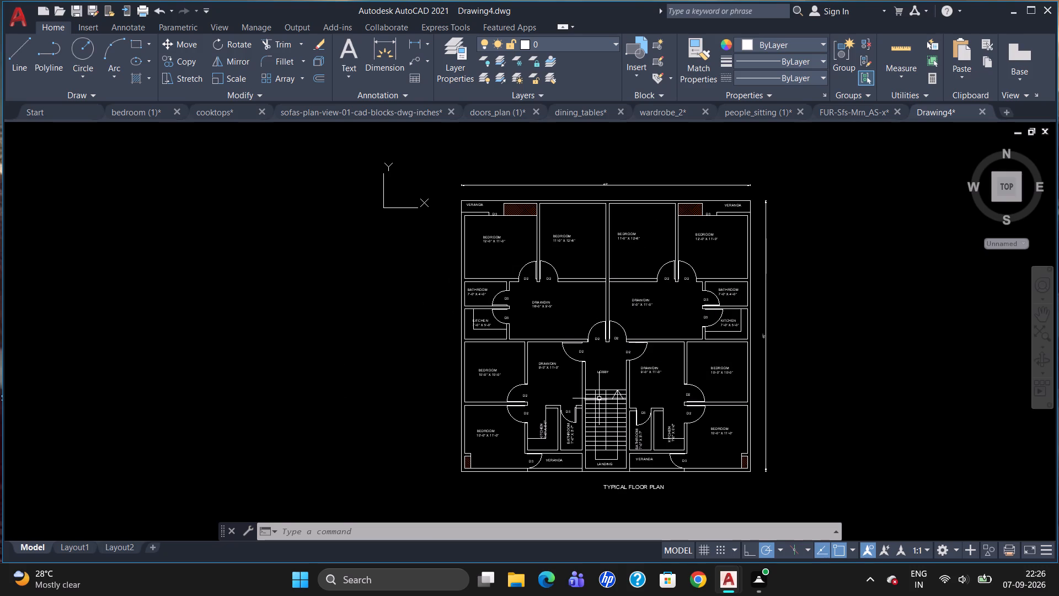
Review the finished floor plan close up, from the lobby and staircase to the upper apartments' walls, doors and room labels.
scroll(598, 399, up, 2)
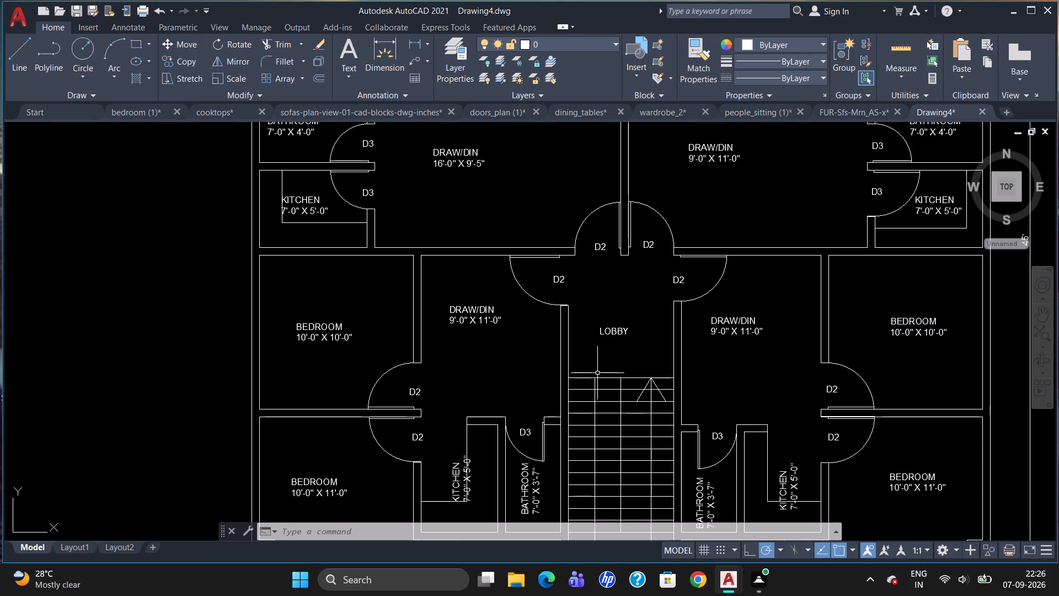
scroll(597, 373, up, 1)
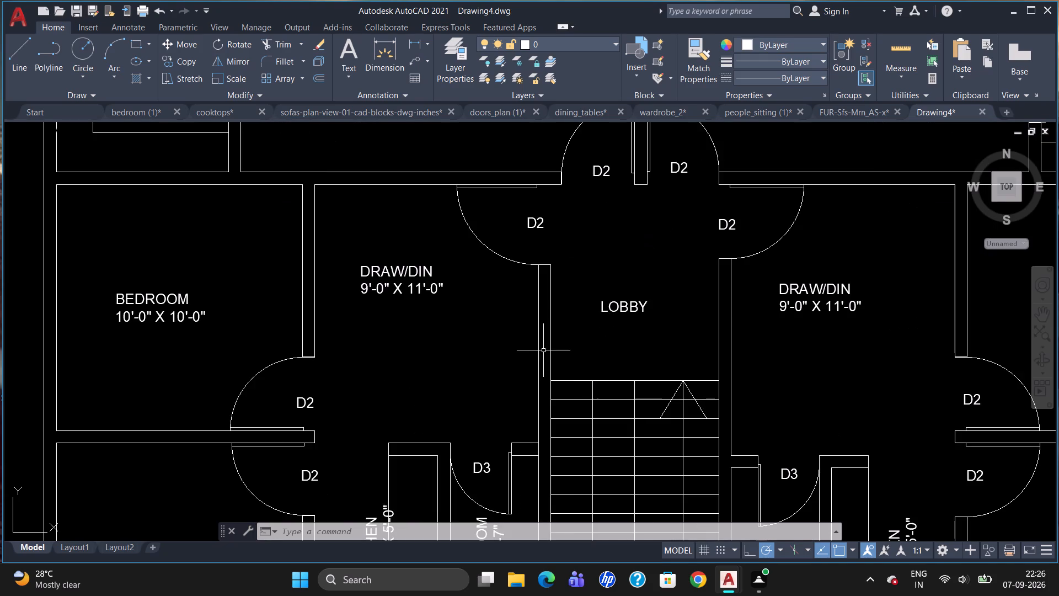
scroll(601, 315, down, 2)
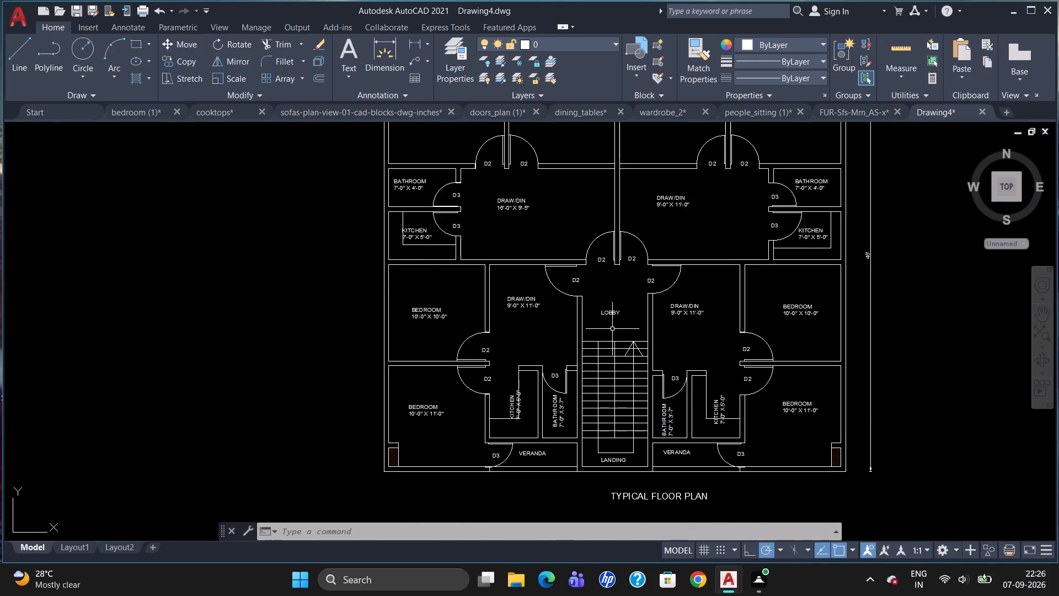
scroll(613, 329, up, 2)
scroll(614, 350, down, 3)
scroll(613, 262, up, 3)
scroll(584, 357, down, 2)
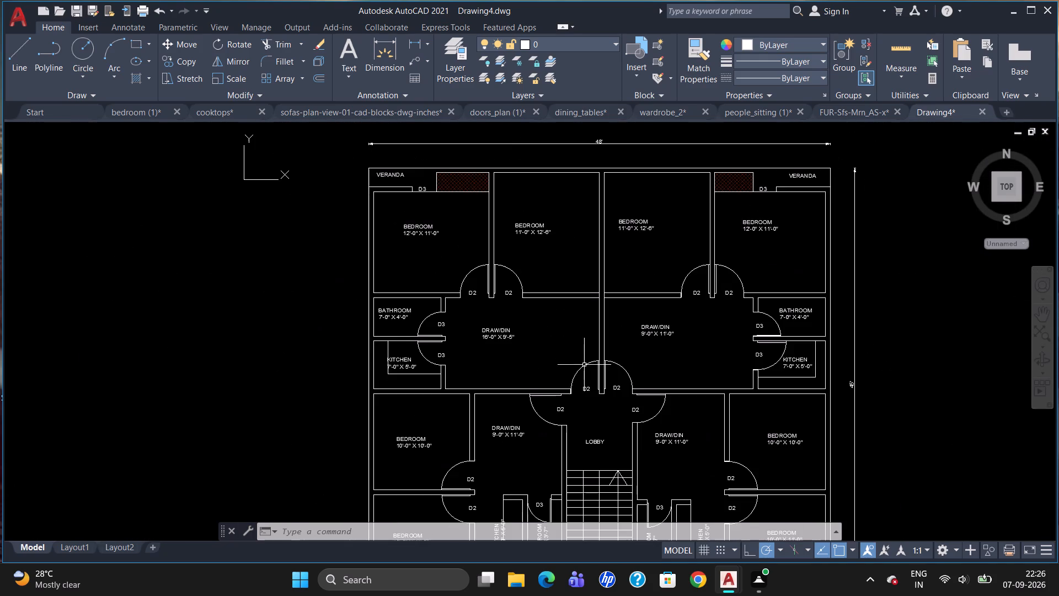
scroll(605, 291, up, 2)
scroll(481, 347, down, 2)
scroll(673, 317, up, 1)
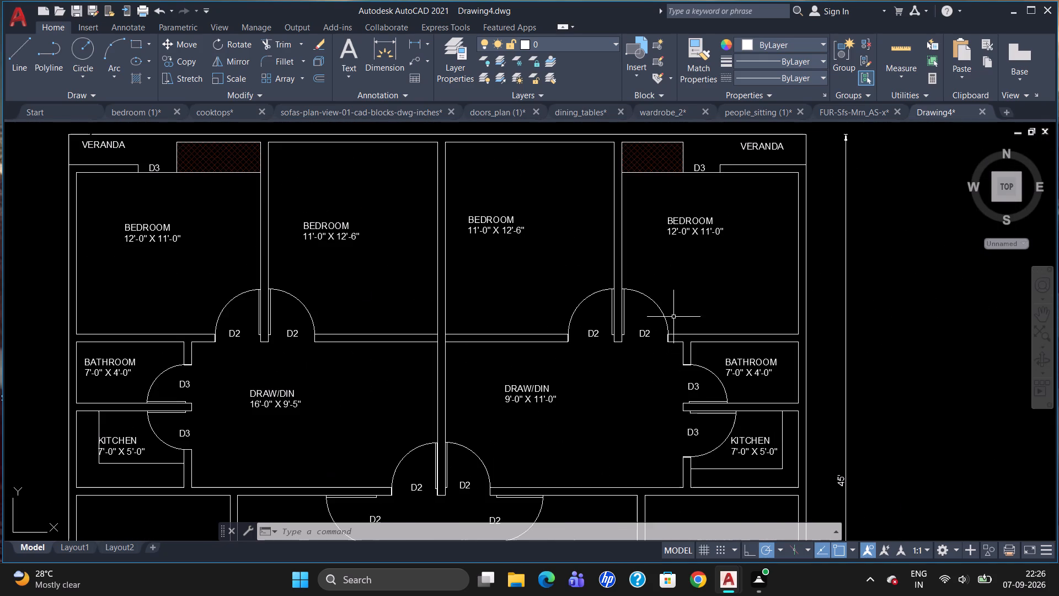
scroll(664, 317, down, 1)
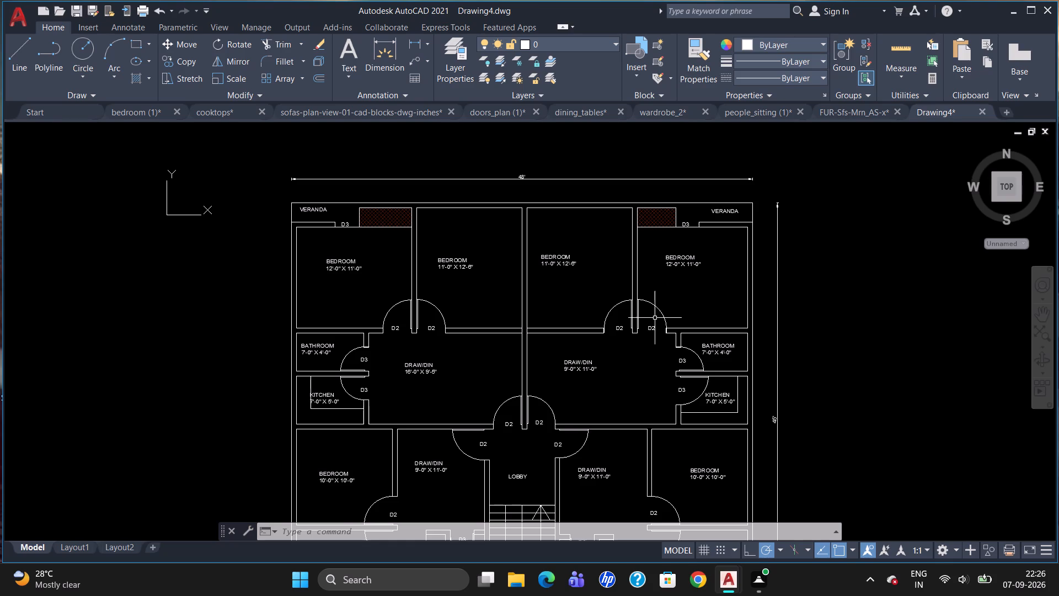
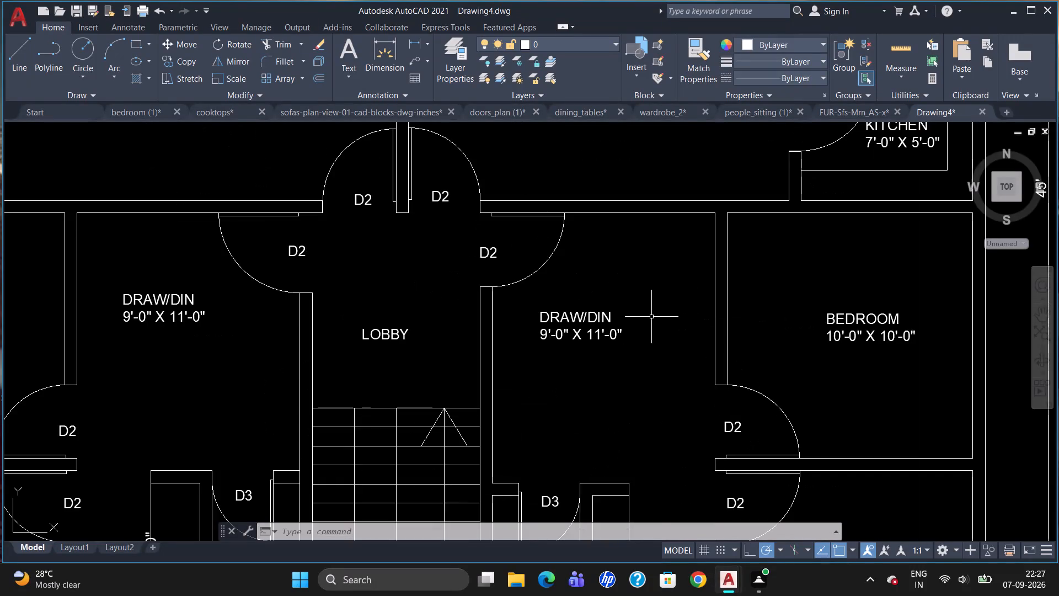
Review the whole floor plan, then examine the upper apartments' bedrooms, bathroom, kitchen, drawing rooms and D2/D3 doors close up.
scroll(649, 326, down, 2)
scroll(648, 384, up, 2)
scroll(759, 290, down, 1)
scroll(659, 307, down, 2)
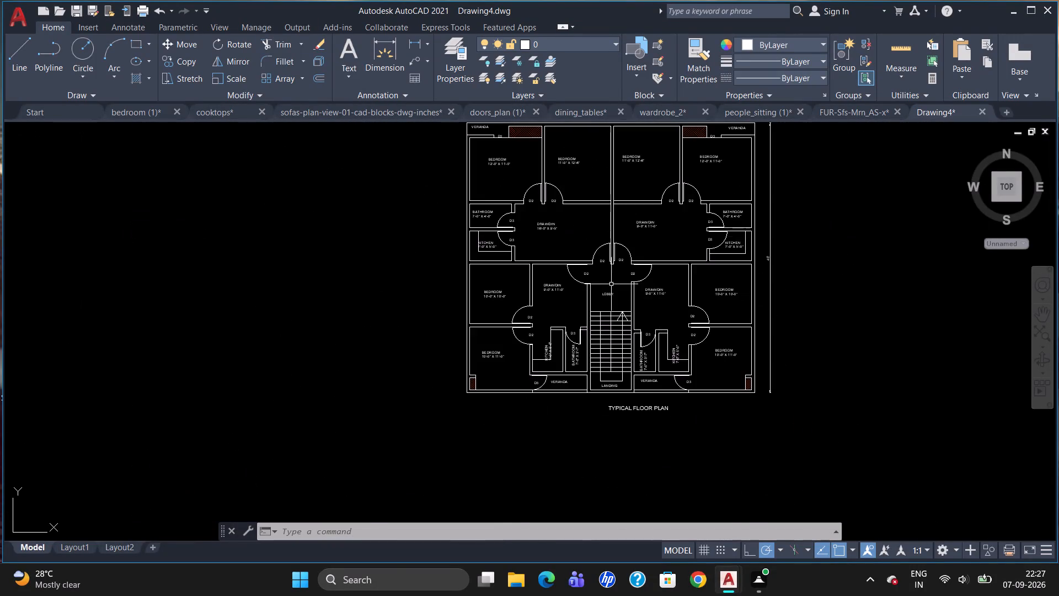
scroll(571, 246, up, 2)
scroll(611, 318, down, 2)
scroll(678, 183, up, 1)
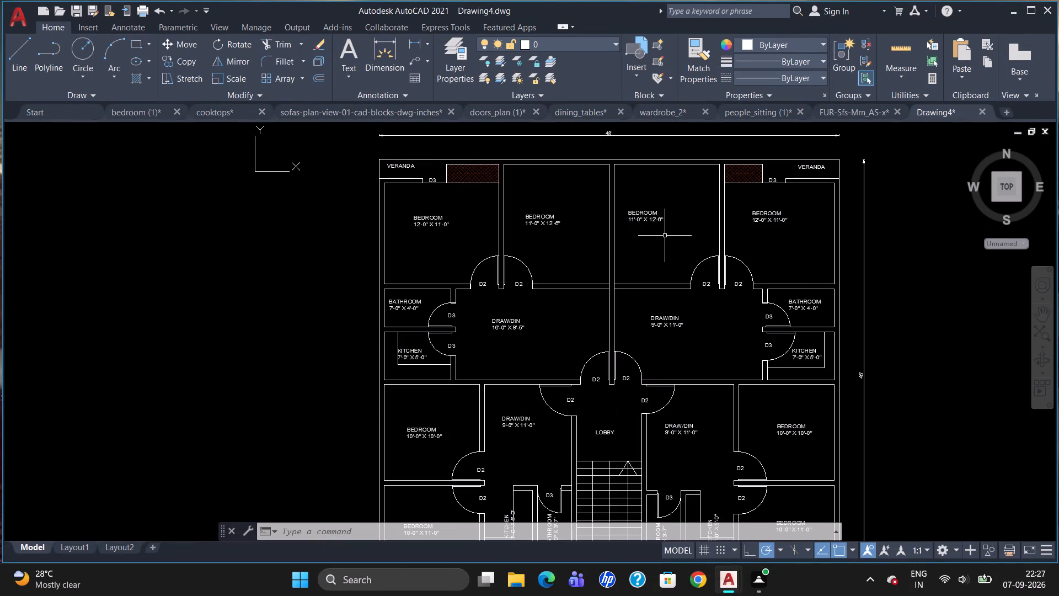
scroll(596, 226, up, 1)
scroll(592, 320, up, 1)
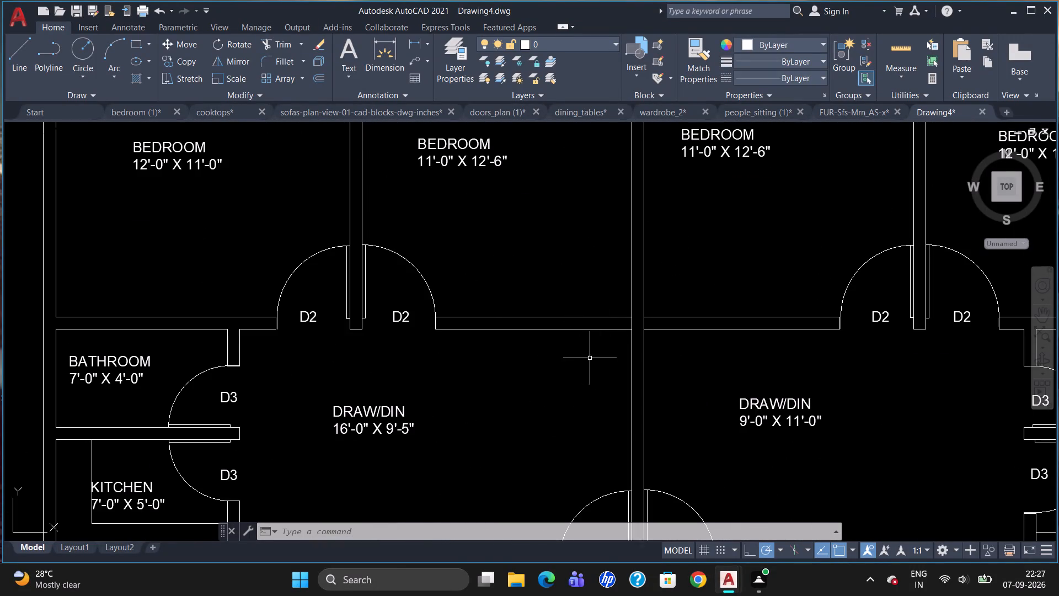
scroll(590, 335, down, 2)
scroll(637, 186, up, 2)
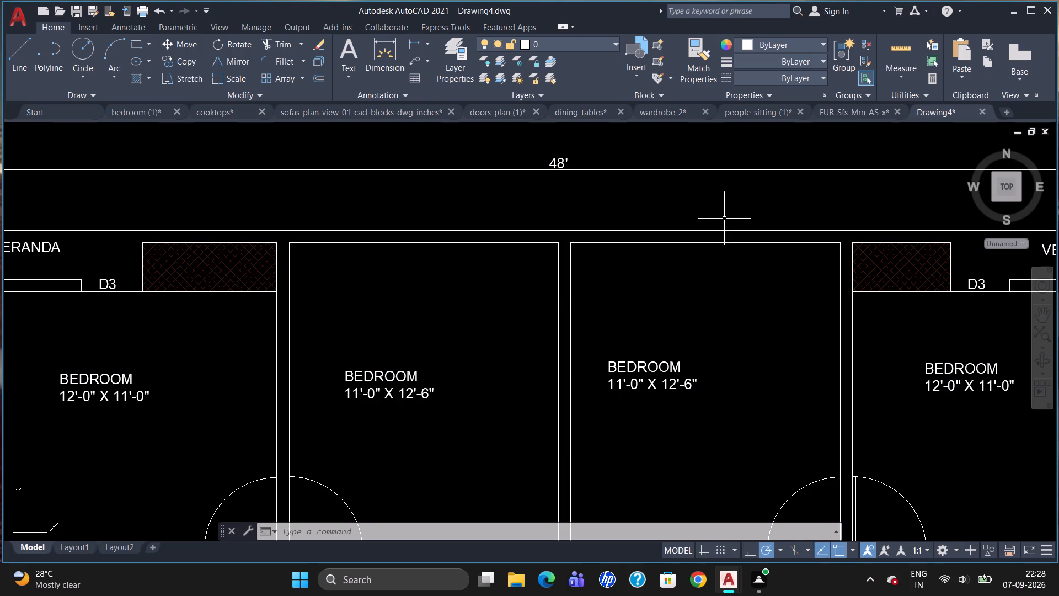
Examine the upper apartments' verandas, hatched niches, bedroom labels, central dividing wall and the overall width dimension.
scroll(698, 313, down, 2)
scroll(662, 345, up, 1)
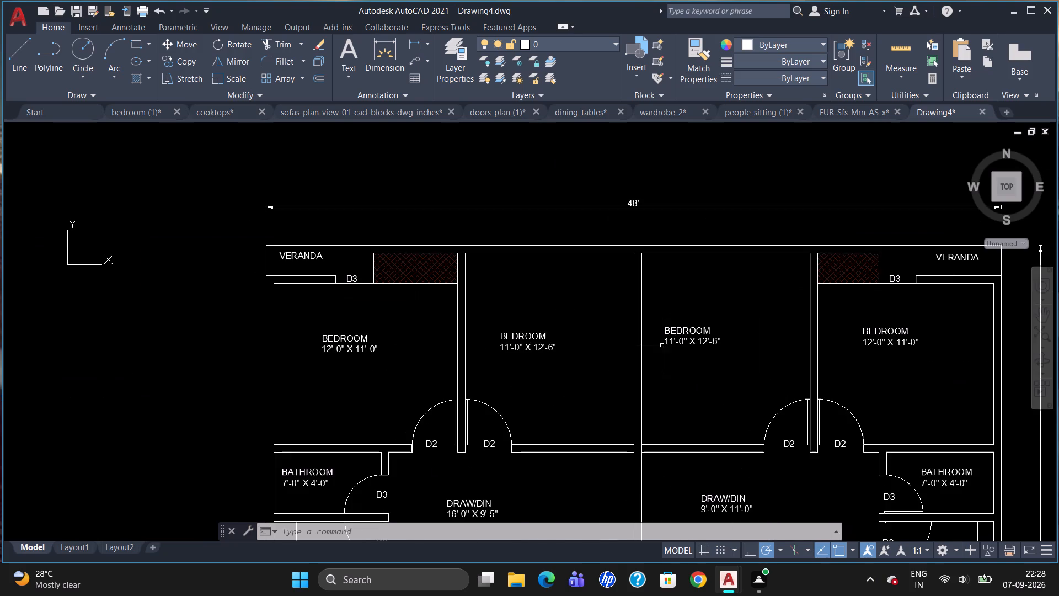
scroll(684, 312, down, 1)
scroll(656, 377, up, 2)
scroll(749, 328, down, 2)
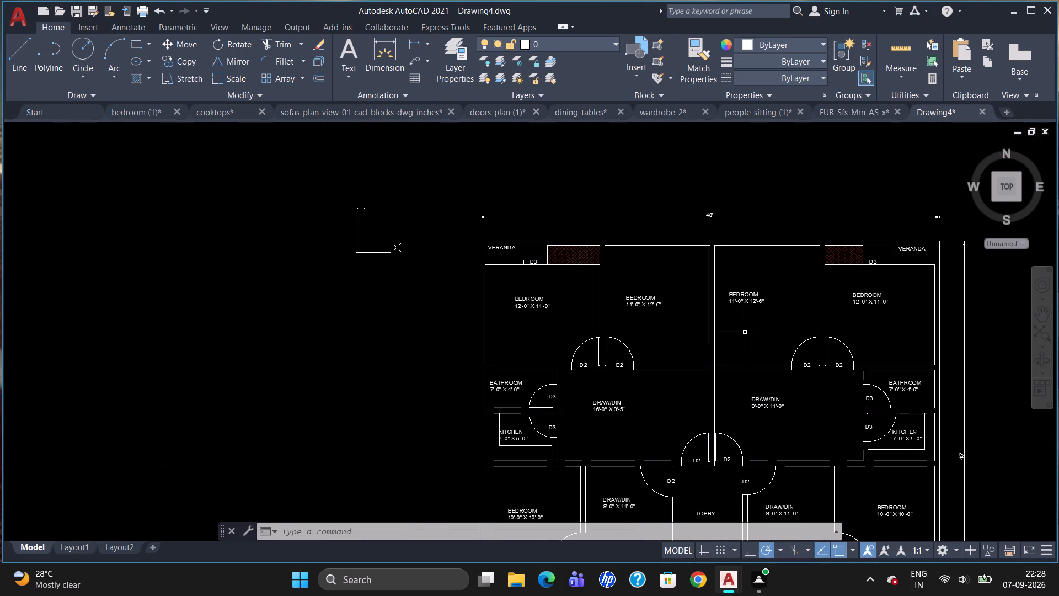
scroll(697, 379, up, 2)
scroll(581, 337, down, 2)
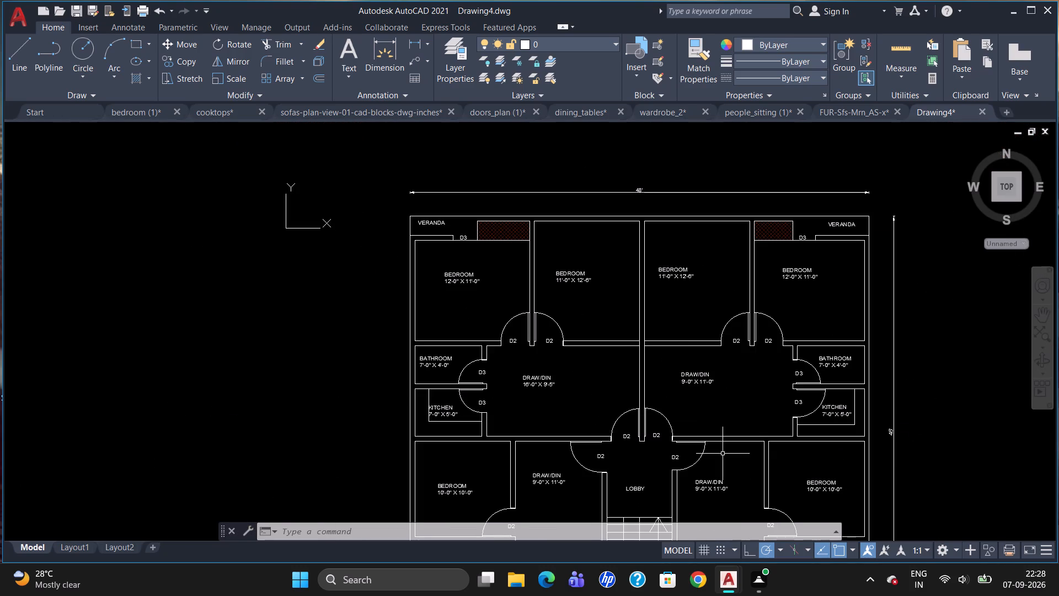
scroll(683, 356, up, 1)
scroll(695, 340, down, 1)
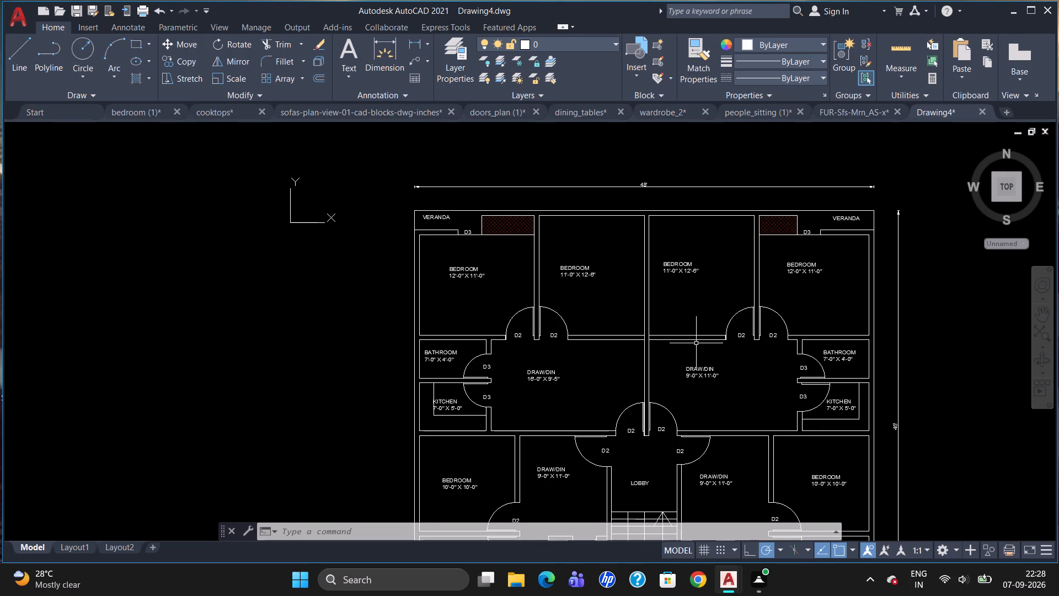
scroll(686, 337, up, 2)
scroll(630, 311, down, 2)
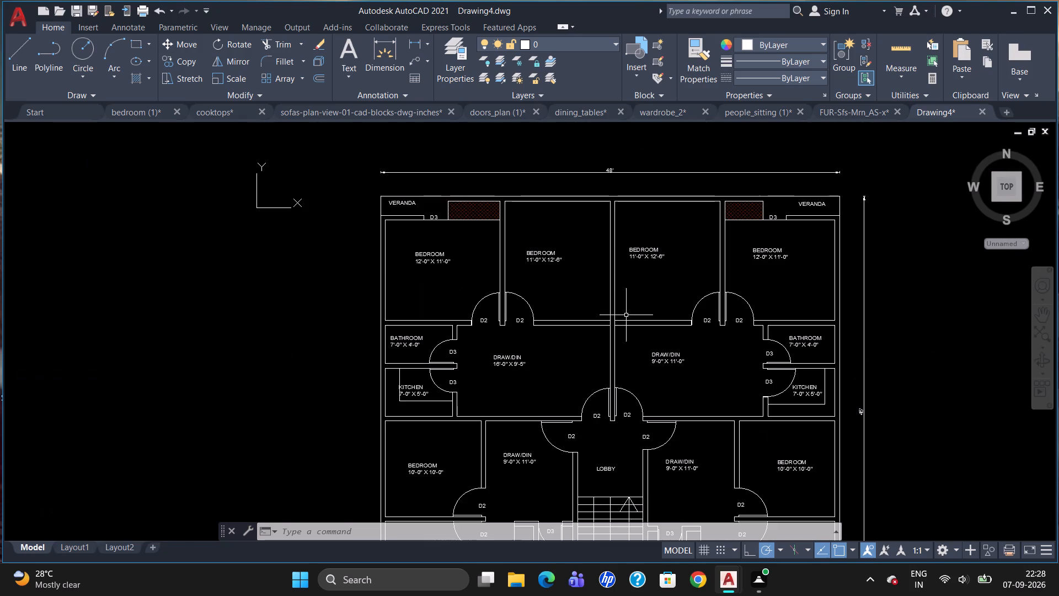
scroll(614, 315, up, 2)
scroll(534, 338, down, 2)
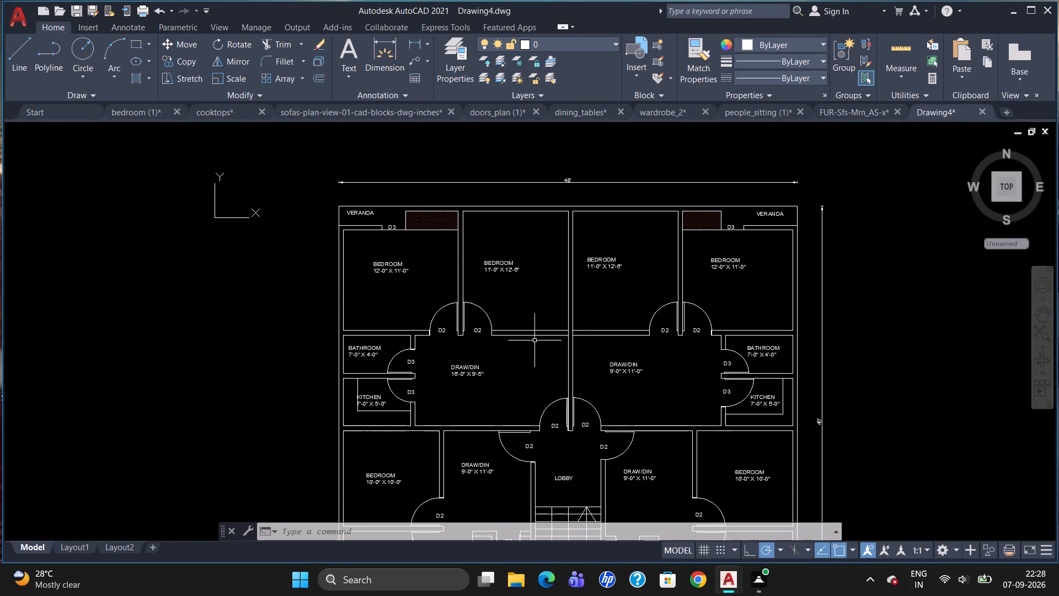
Examine the lower apartments, lobby, staircase and entrance doors, along with the TYPICAL FLOOR PLAN title.
scroll(707, 274, down, 2)
scroll(661, 376, up, 2)
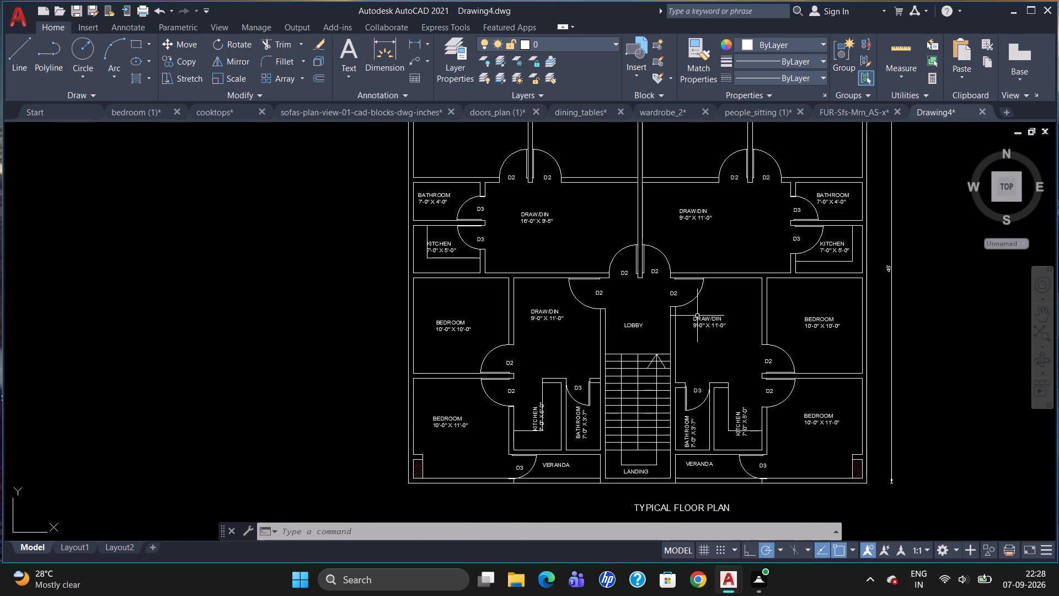
scroll(694, 306, up, 1)
scroll(628, 345, down, 1)
scroll(607, 265, up, 2)
scroll(628, 320, down, 1)
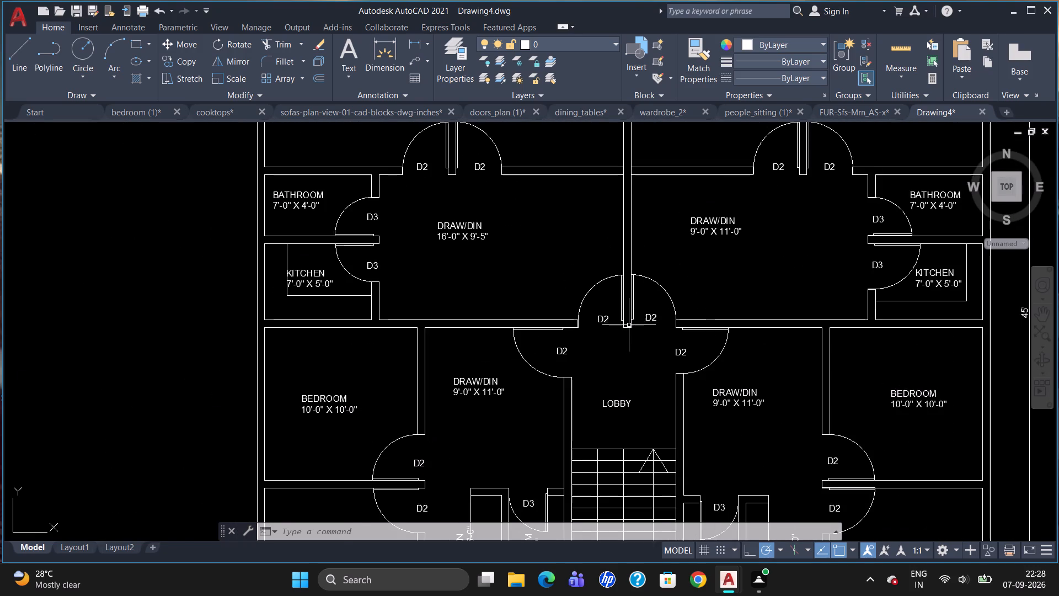
scroll(596, 271, down, 2)
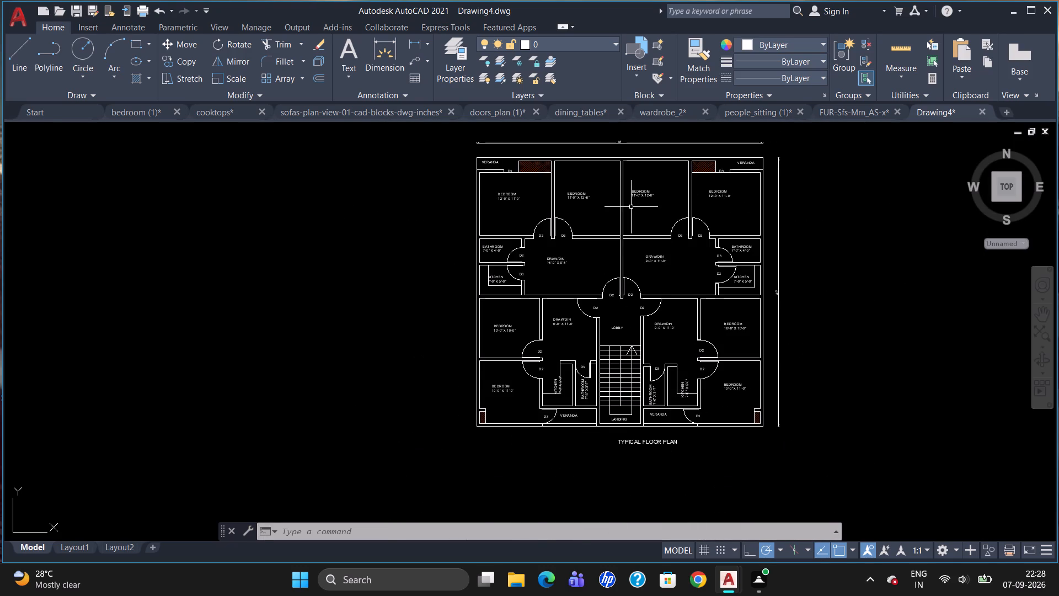
Recheck the upper verandas' hatched niches and compare the mirrored apartments and overall dimensions across the whole plan.
scroll(630, 209, up, 1)
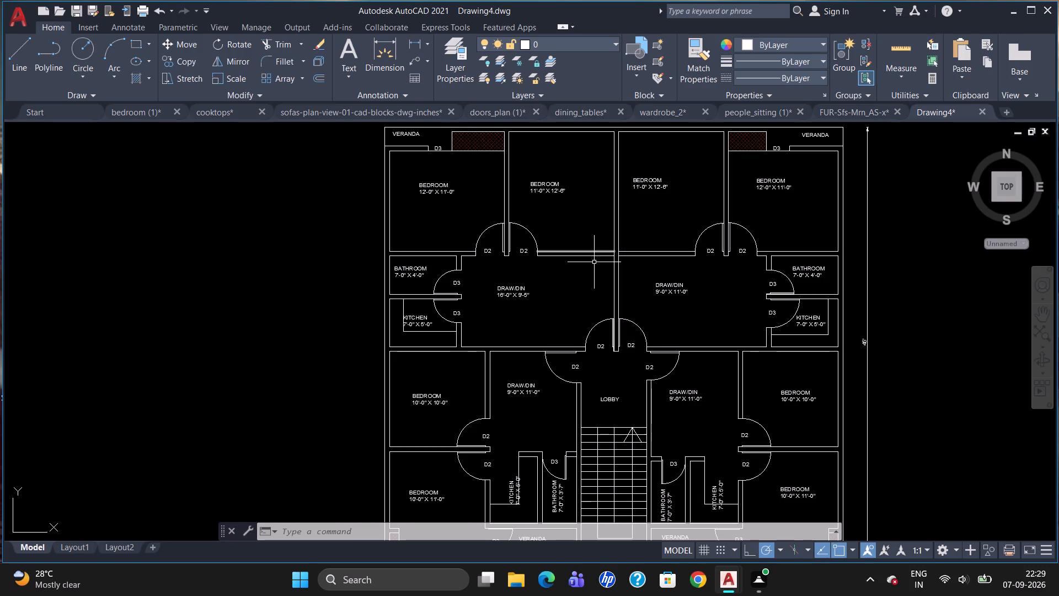
scroll(601, 304, down, 1)
scroll(687, 198, up, 2)
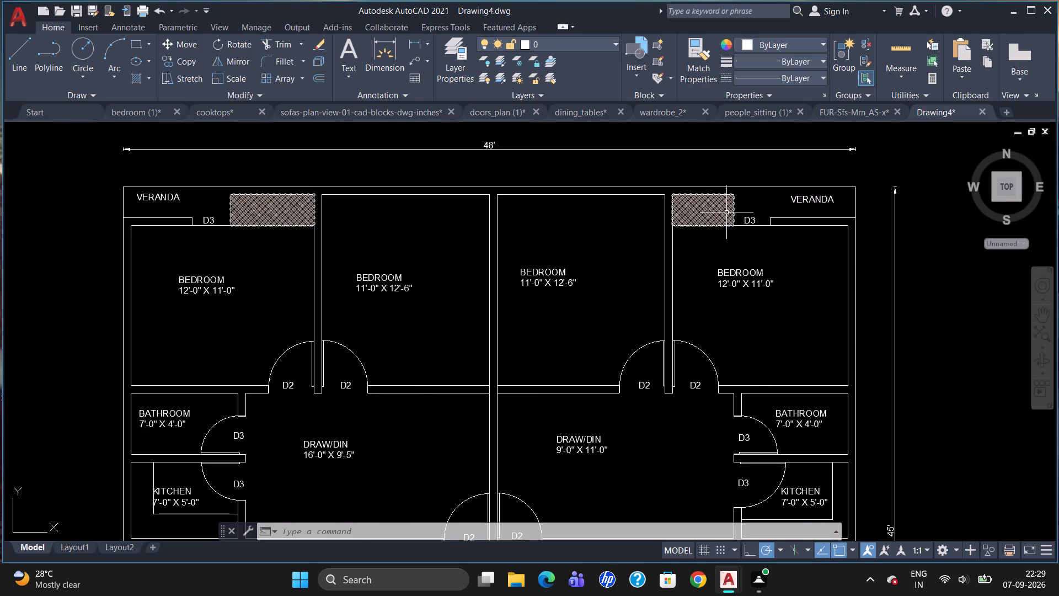
scroll(725, 224, down, 1)
scroll(811, 157, down, 1)
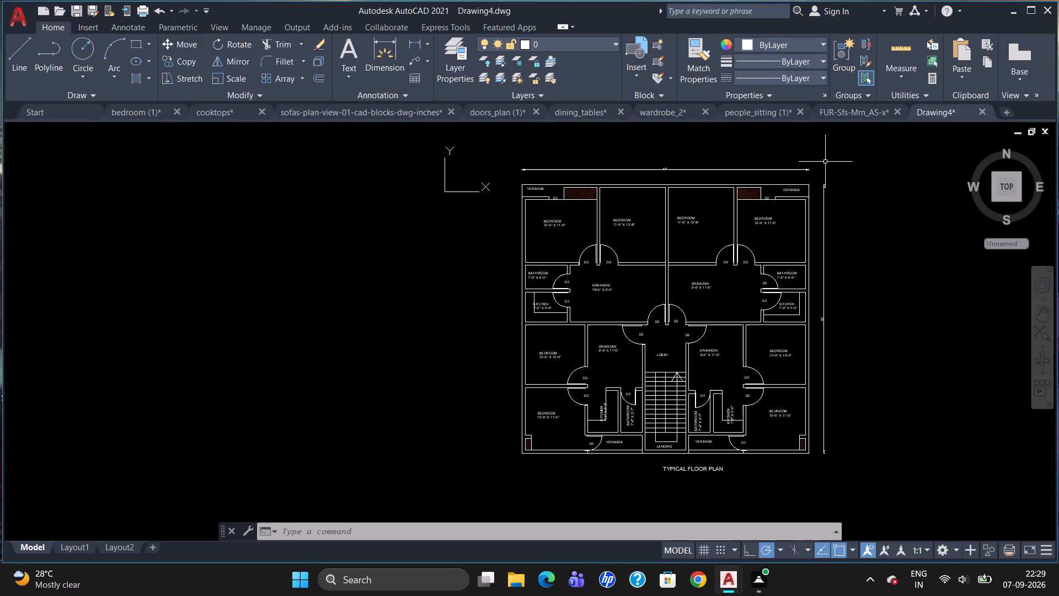
scroll(737, 276, up, 2)
scroll(723, 286, down, 1)
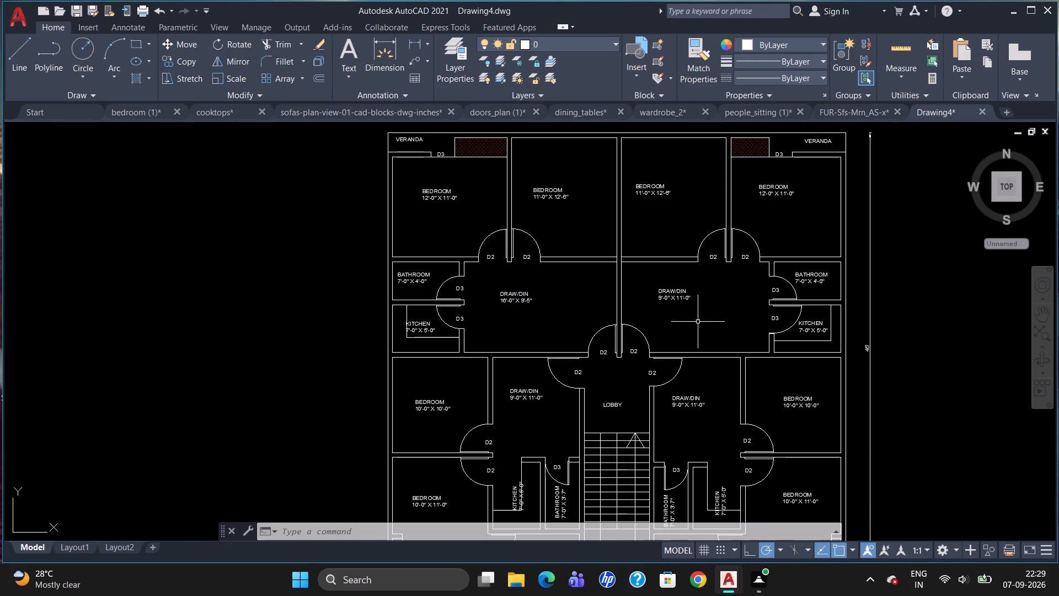
scroll(733, 313, down, 1)
scroll(838, 316, up, 1)
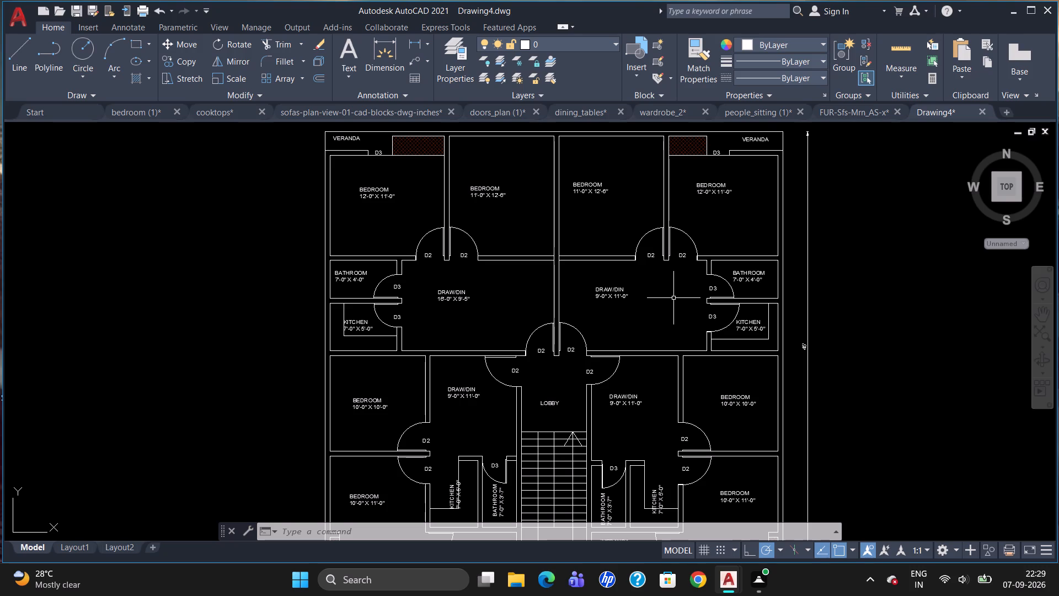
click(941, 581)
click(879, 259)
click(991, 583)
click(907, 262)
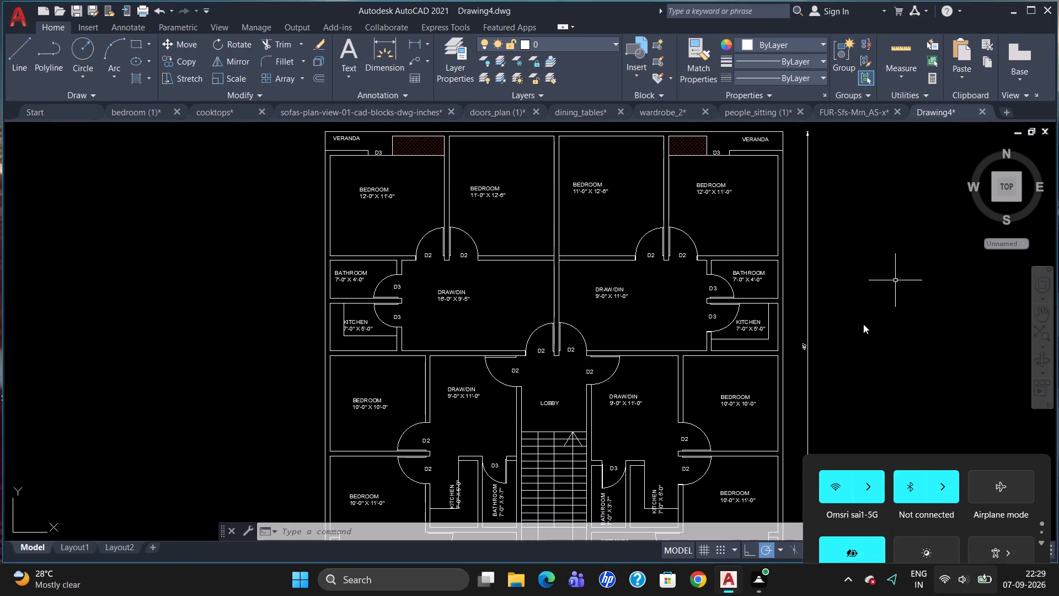
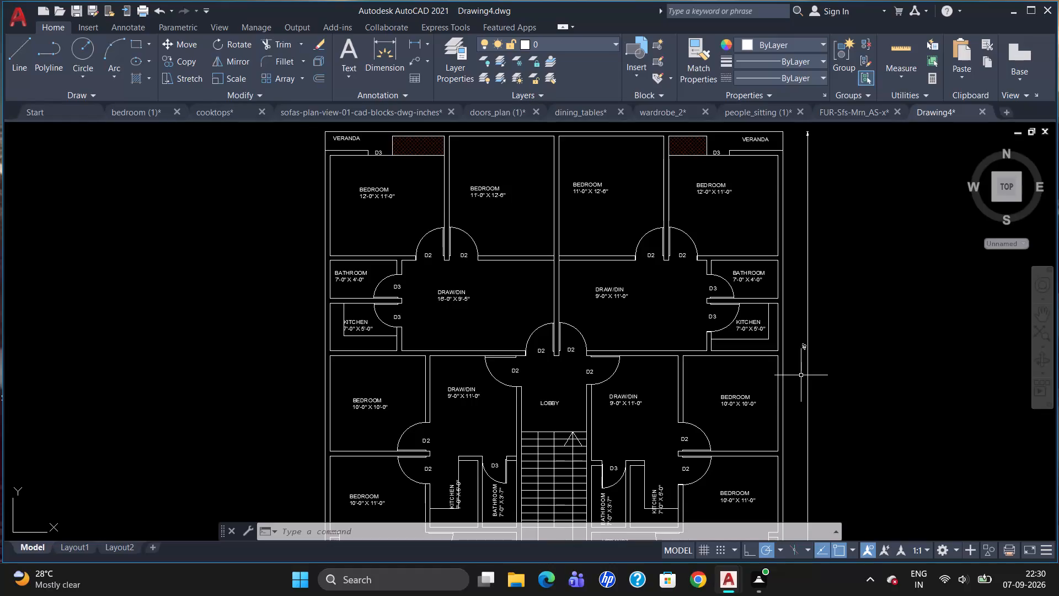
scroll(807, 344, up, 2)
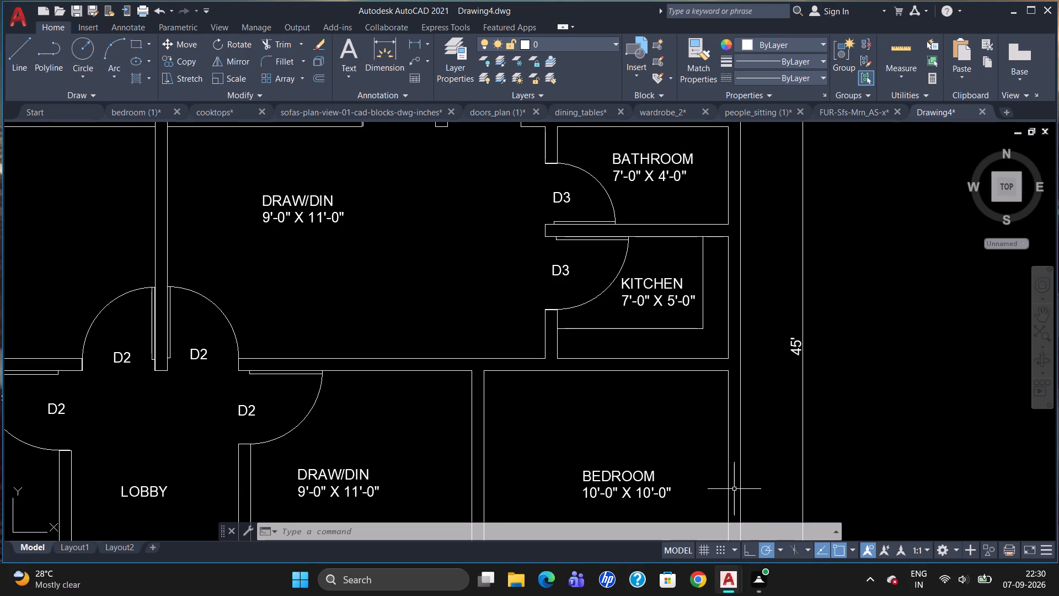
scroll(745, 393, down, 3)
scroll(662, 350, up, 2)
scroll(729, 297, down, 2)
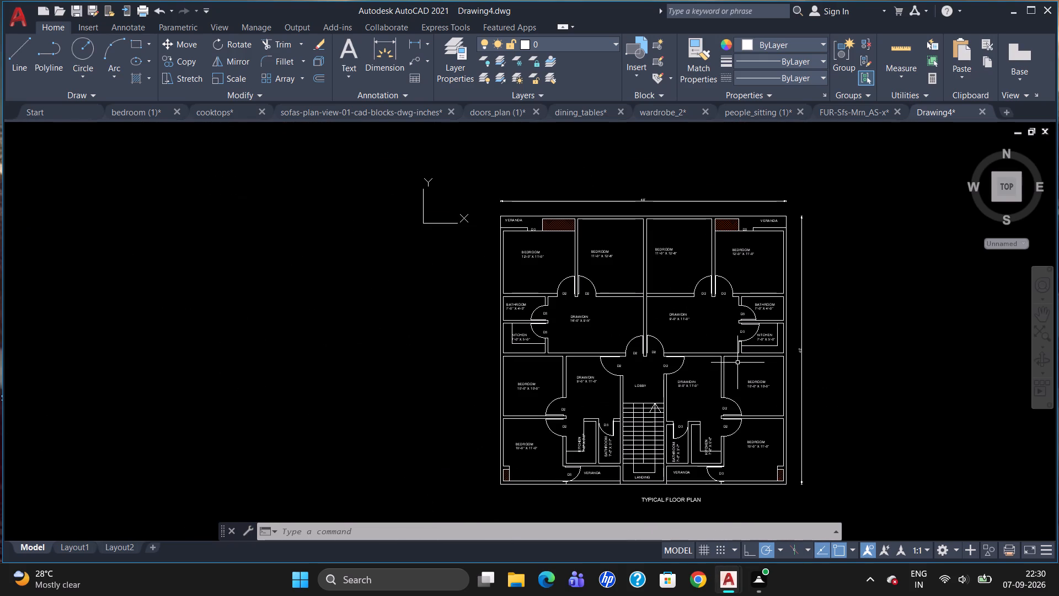
Save the drawing in the Downloads folder under the file name 48'X45' GROUND FLOOR PLAN.dwg.
key(ctrl+s)
click(462, 411)
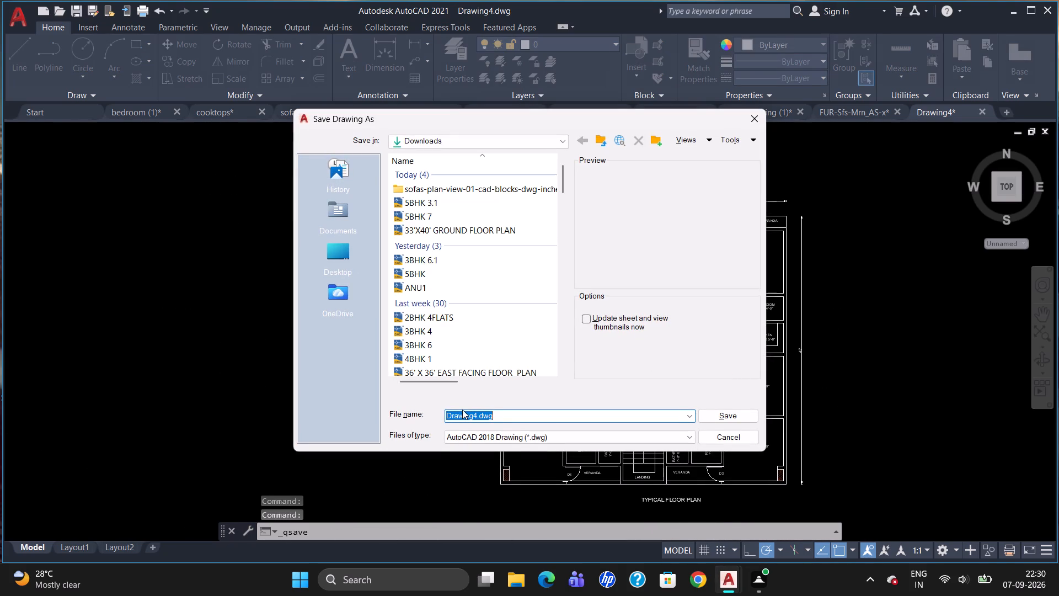
click(468, 415)
key(Right)
key(Right)
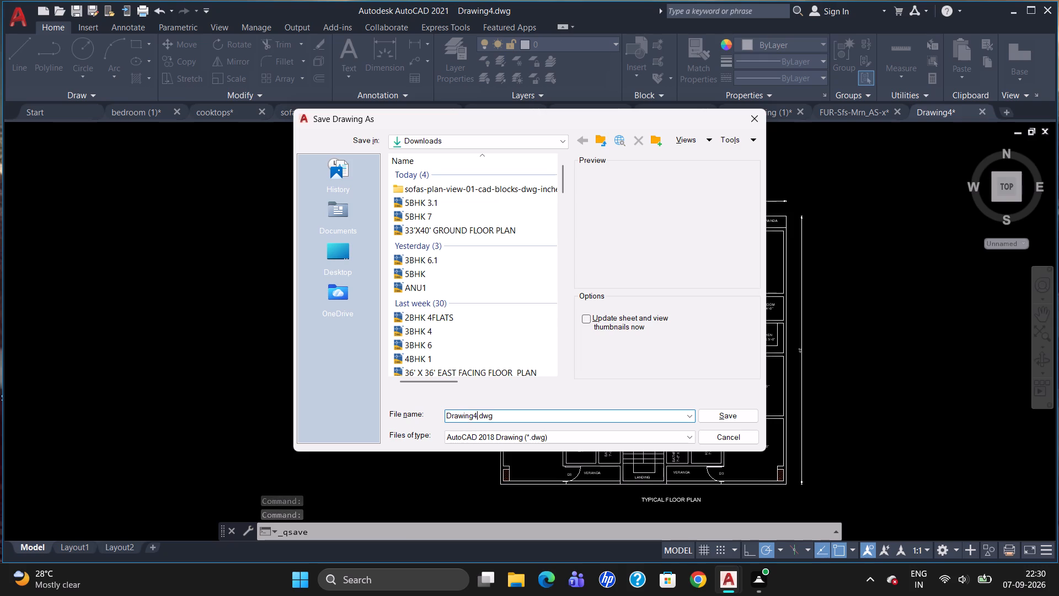
key(BackSpace)
key(BackSpace)
key(BackSpace)
key(BackSpace)
key(BackSpace)
key(BackSpace)
key(BackSpace)
key(BackSpace)
key(BackSpace)
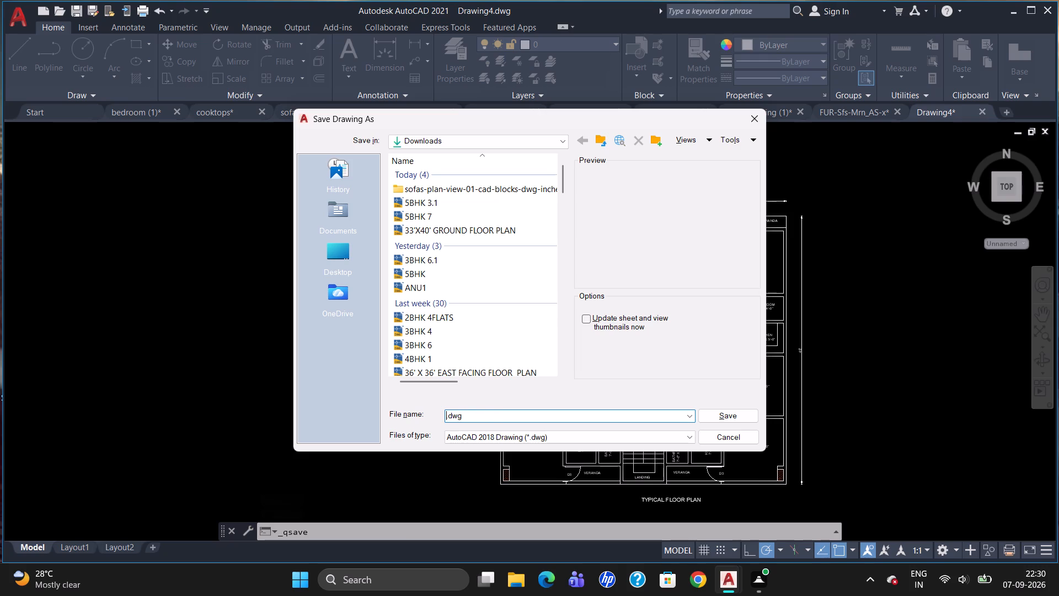
text(48)
text('X)
text(45)
text(' GROUND)
key(space)
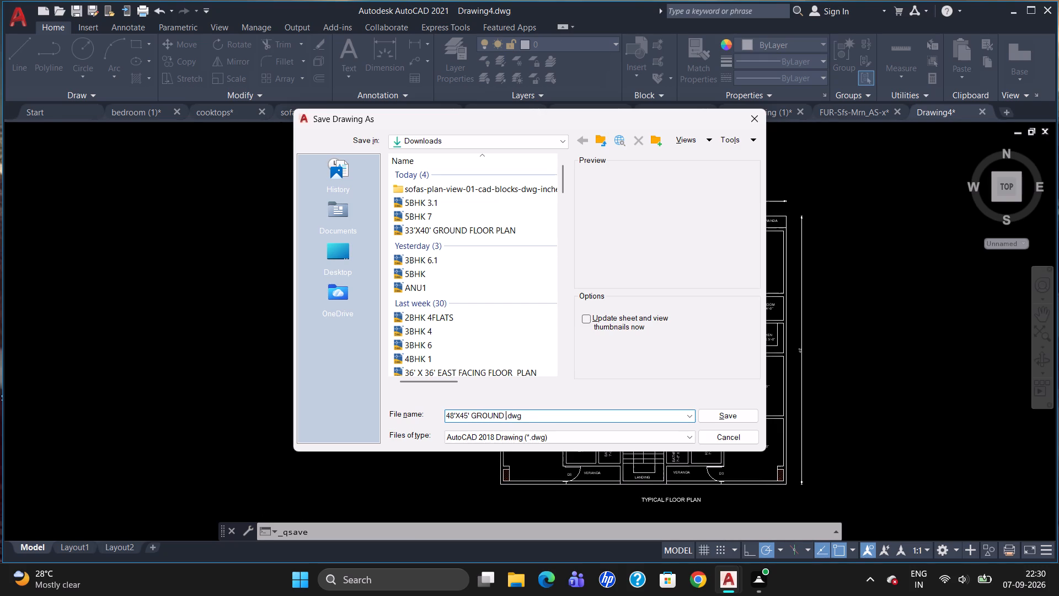
text(FLOOR PLAN)
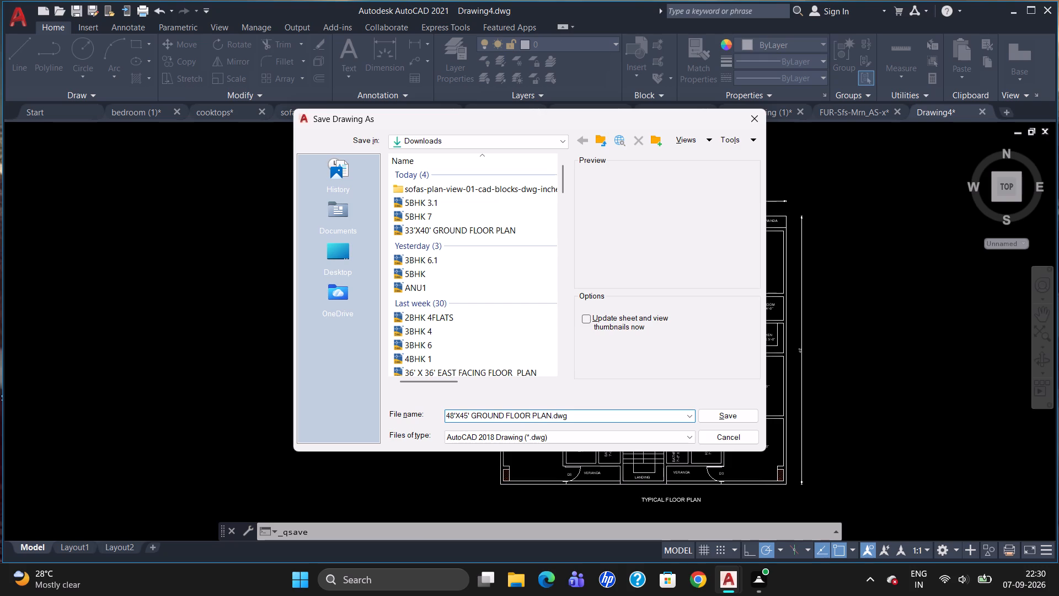
key(Return)
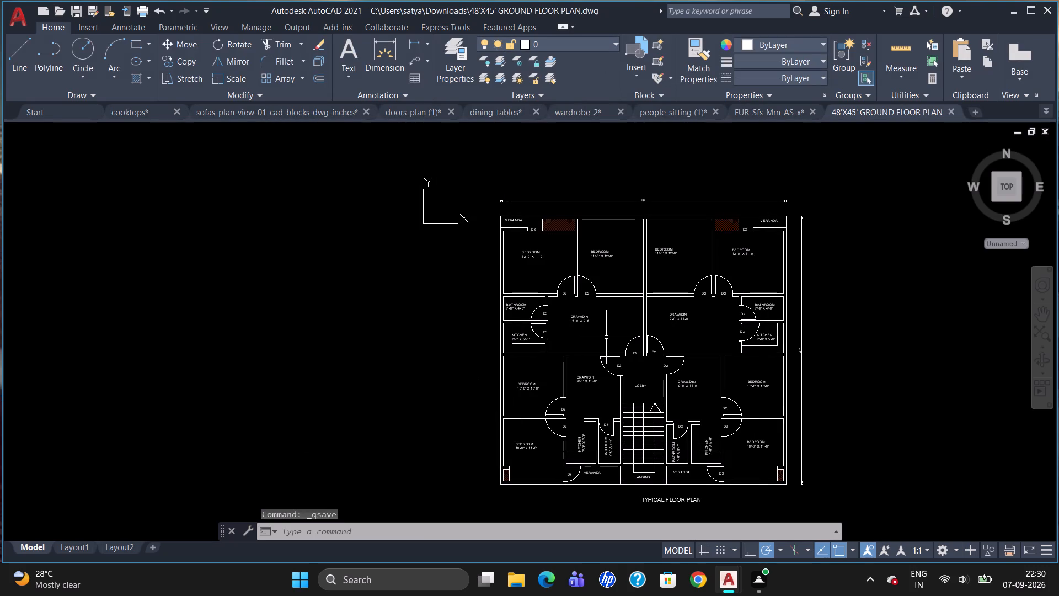
Query the LOGFILENAME system variable to look up the drawing's log file path.
click(547, 532)
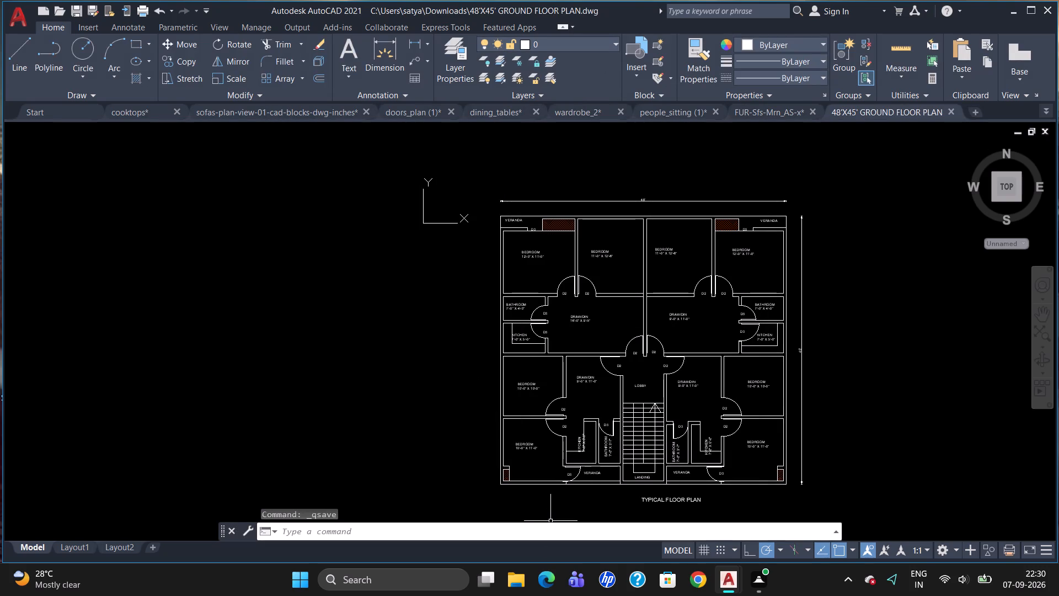
text(LOGFILE)
text(NAME)
key(Return)
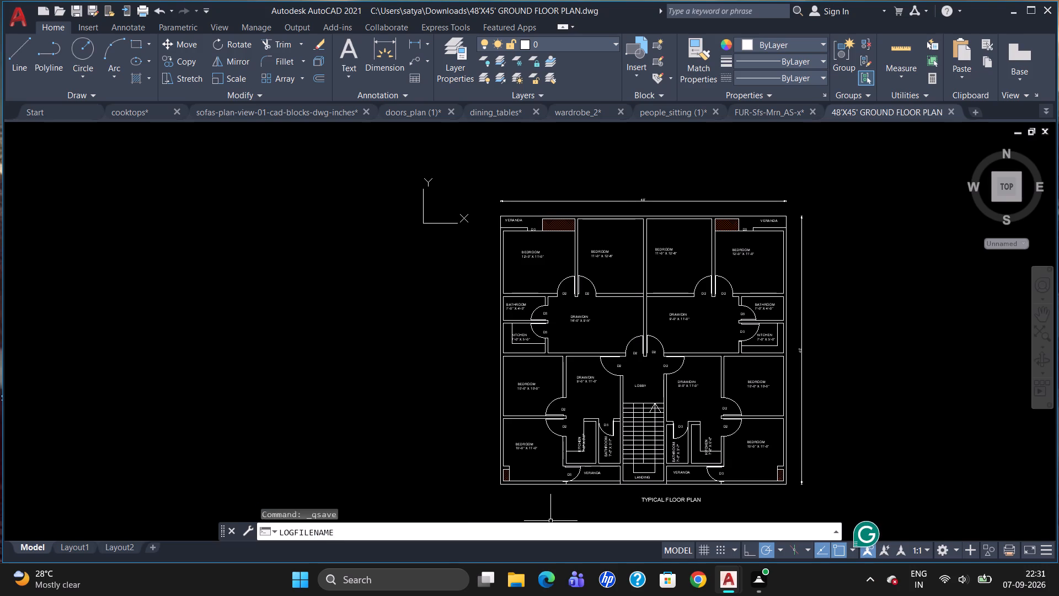